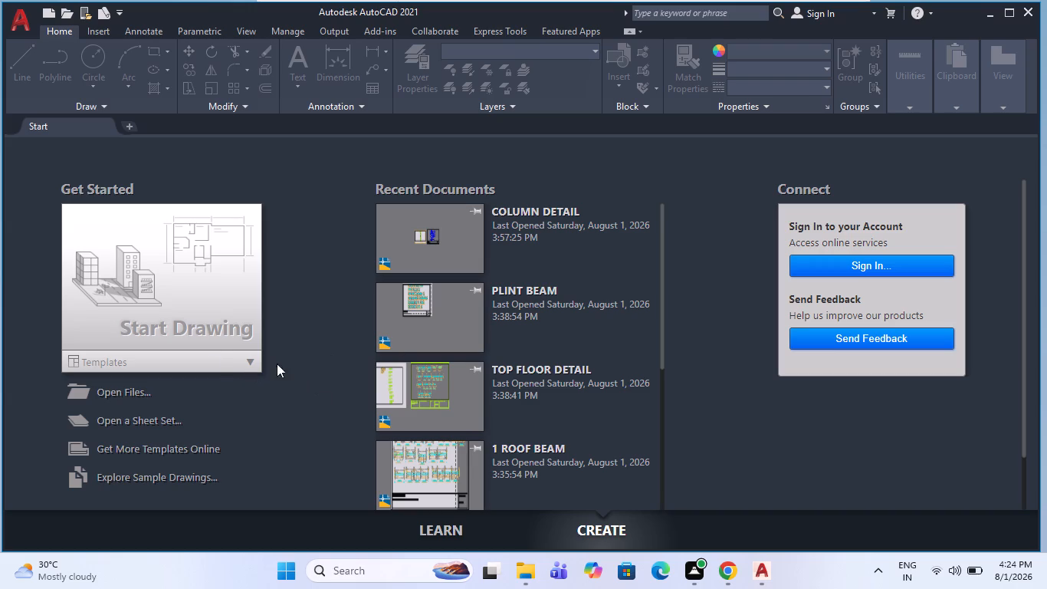
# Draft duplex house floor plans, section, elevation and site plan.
# Start a new blank drawing.
pyautogui.click(201, 303)
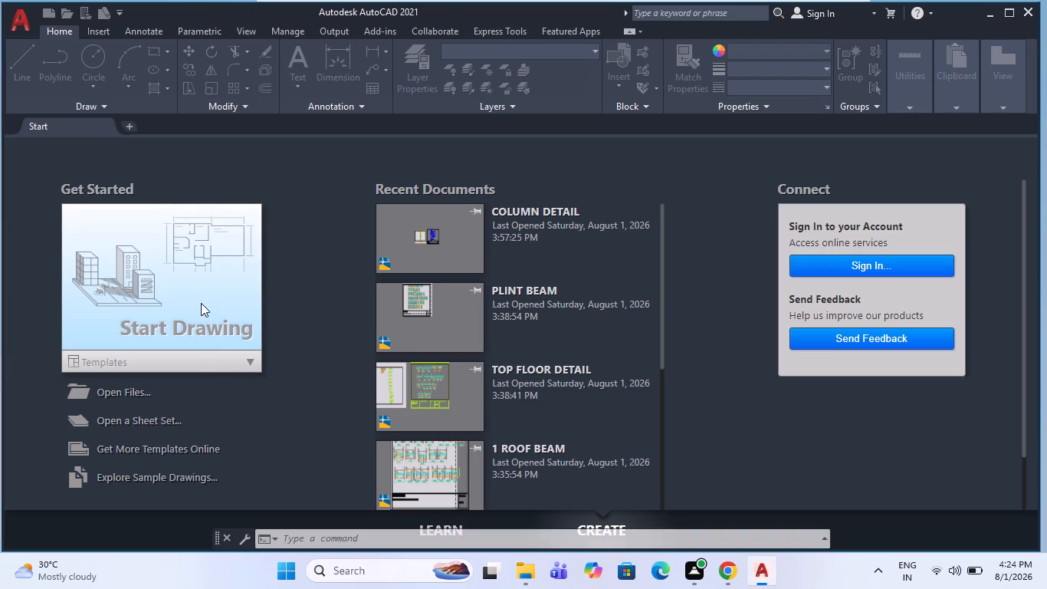
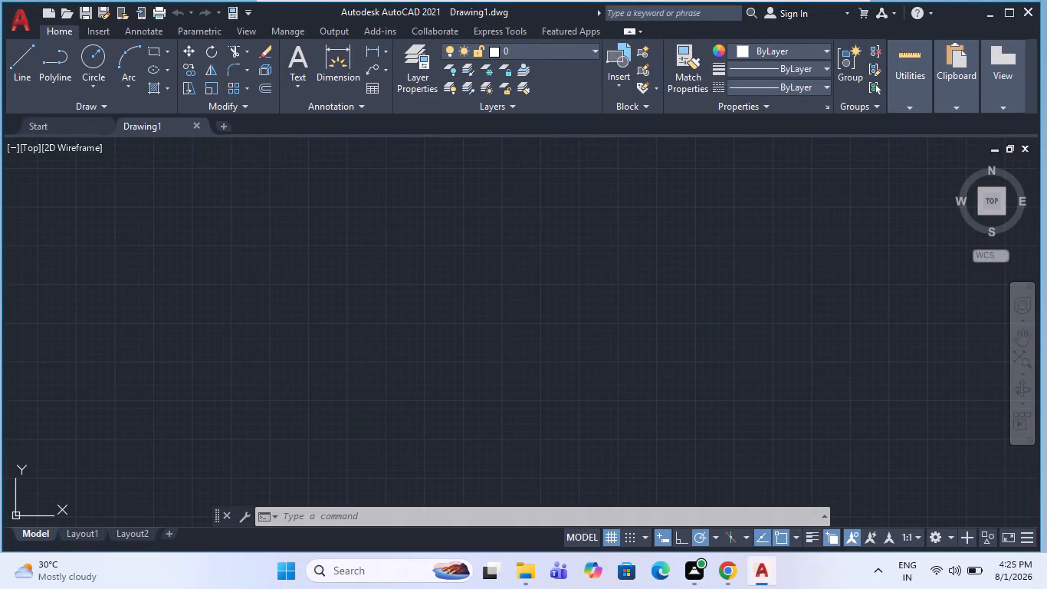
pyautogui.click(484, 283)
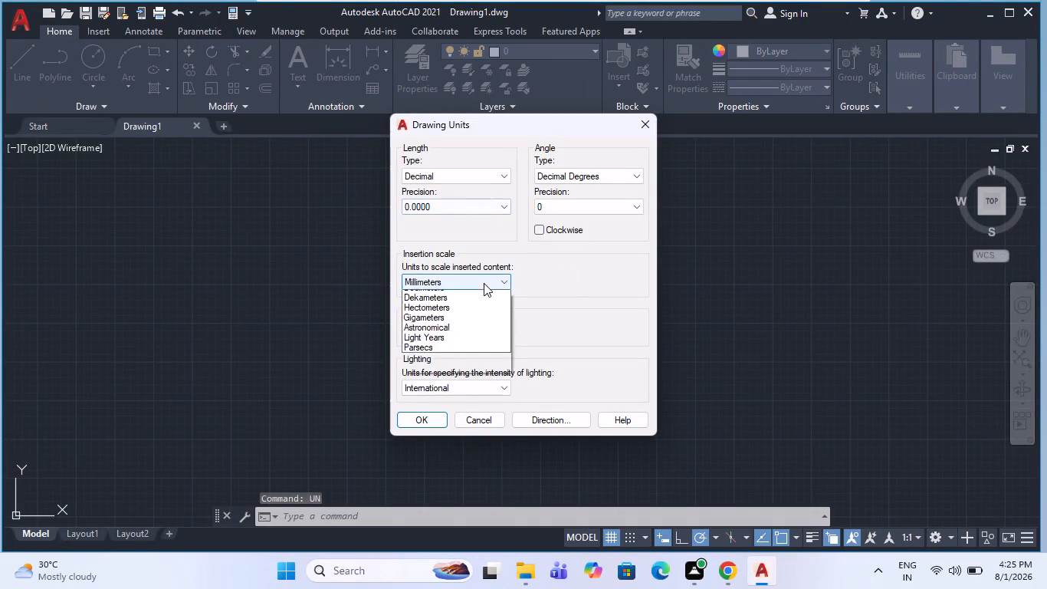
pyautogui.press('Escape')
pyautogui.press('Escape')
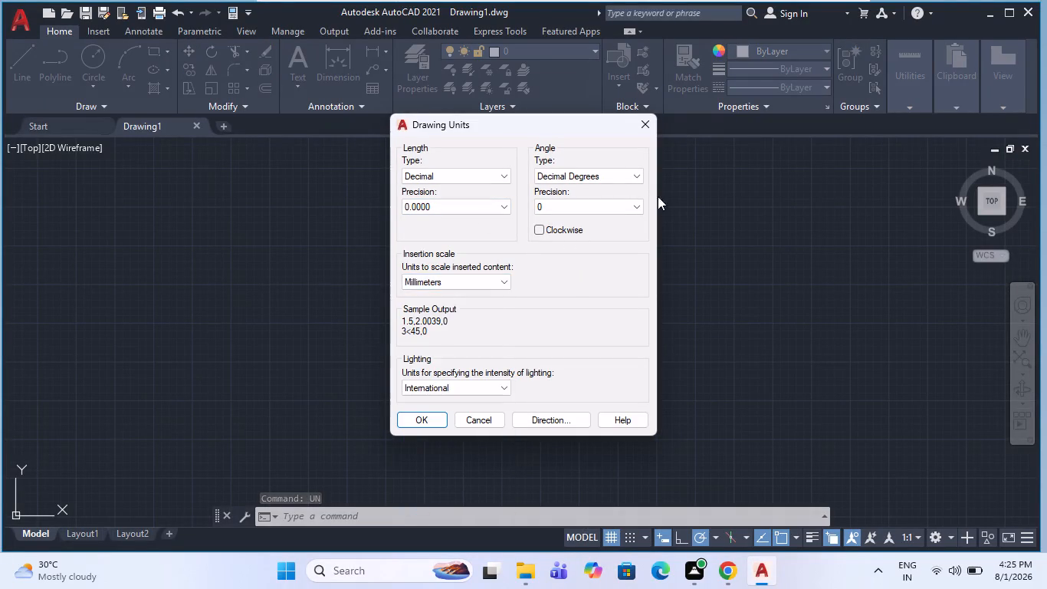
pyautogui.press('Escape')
# Create a new drawing from the acad template.
pyautogui.hotkey('ctrl', 'n')
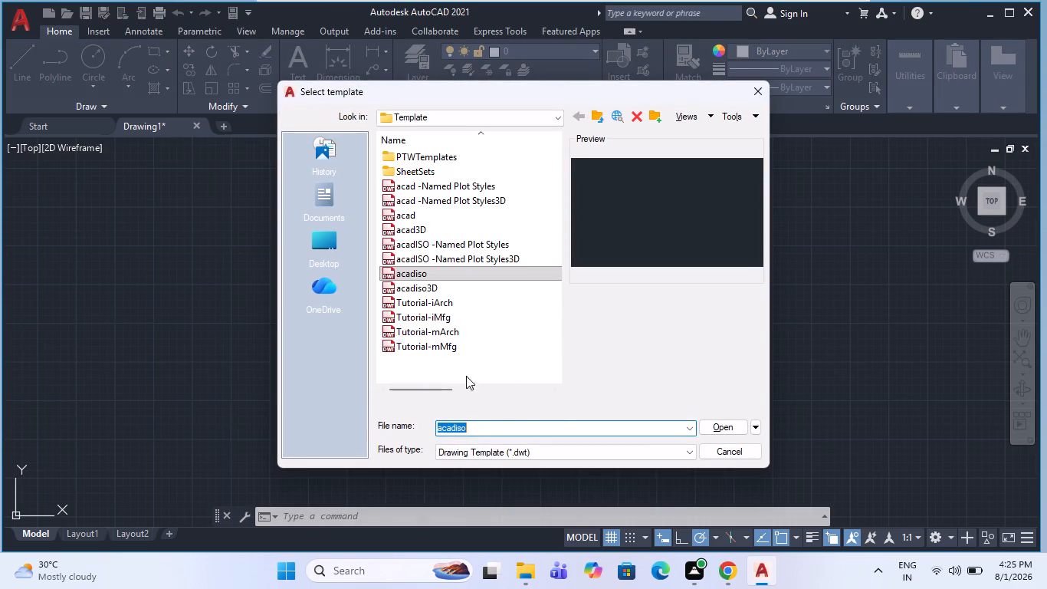
pyautogui.click(427, 219)
pyautogui.click(712, 421)
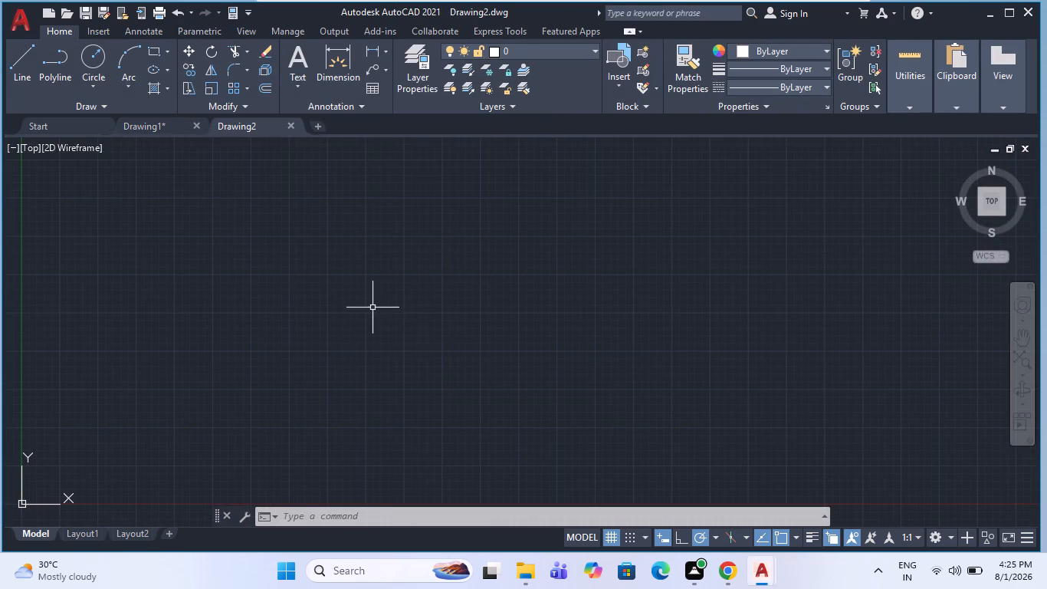
# Close Drawing1 without saving its changes.
pyautogui.click(200, 125)
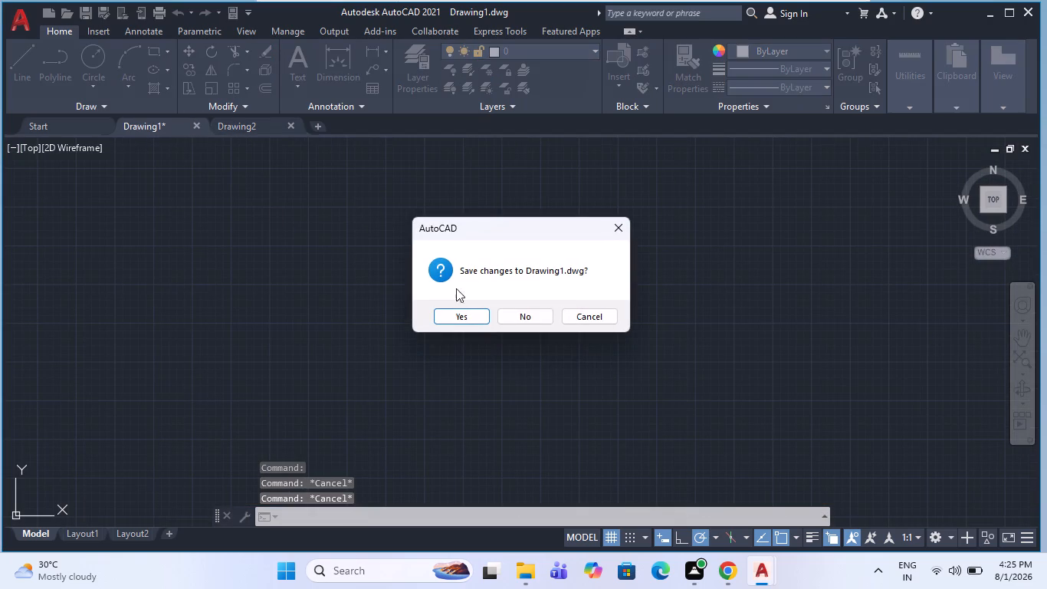
pyautogui.click(528, 315)
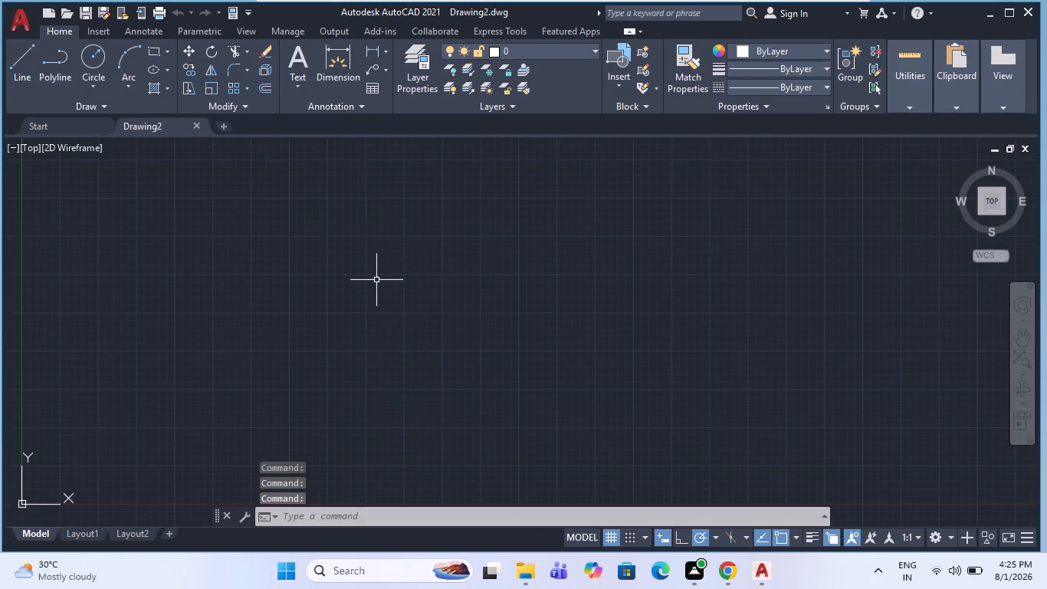
# Save the new drawing to the Desktop under the name DUPLEX PLAN.
pyautogui.hotkey('ctrl', 's')
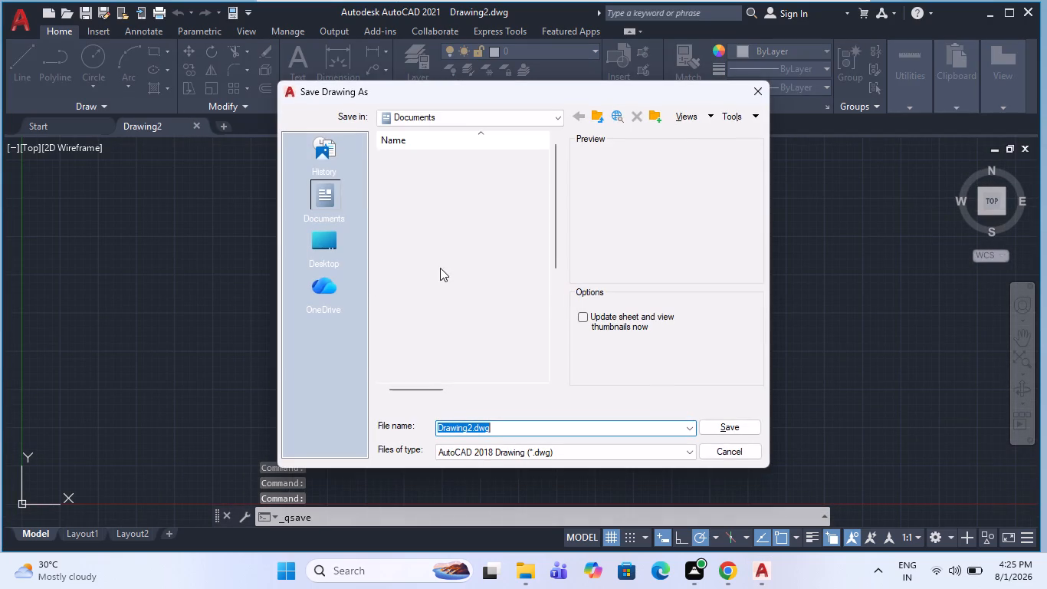
pyautogui.write('DUPLEX PLAN')
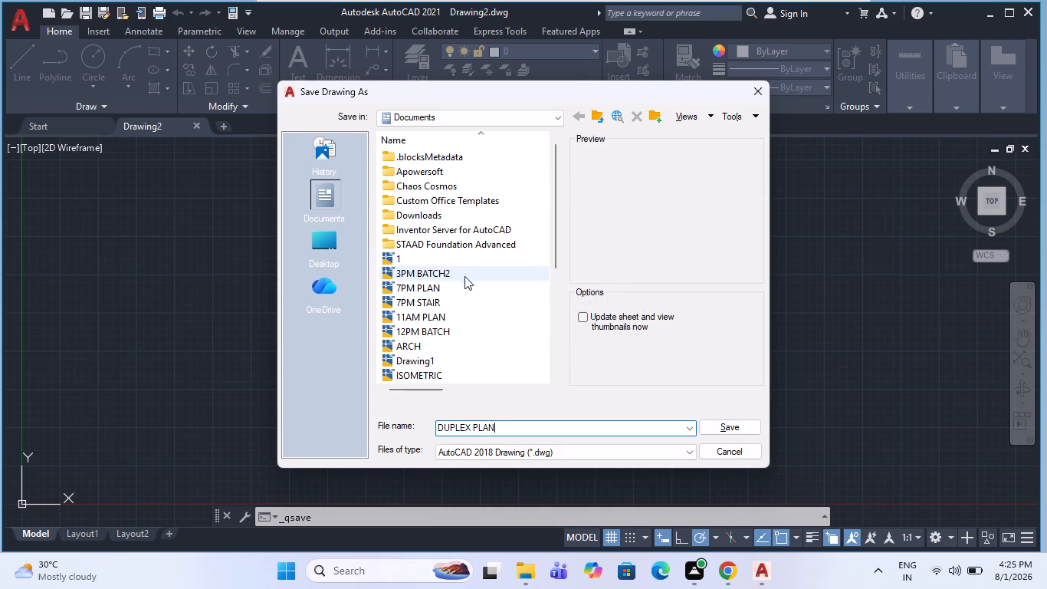
pyautogui.click(329, 245)
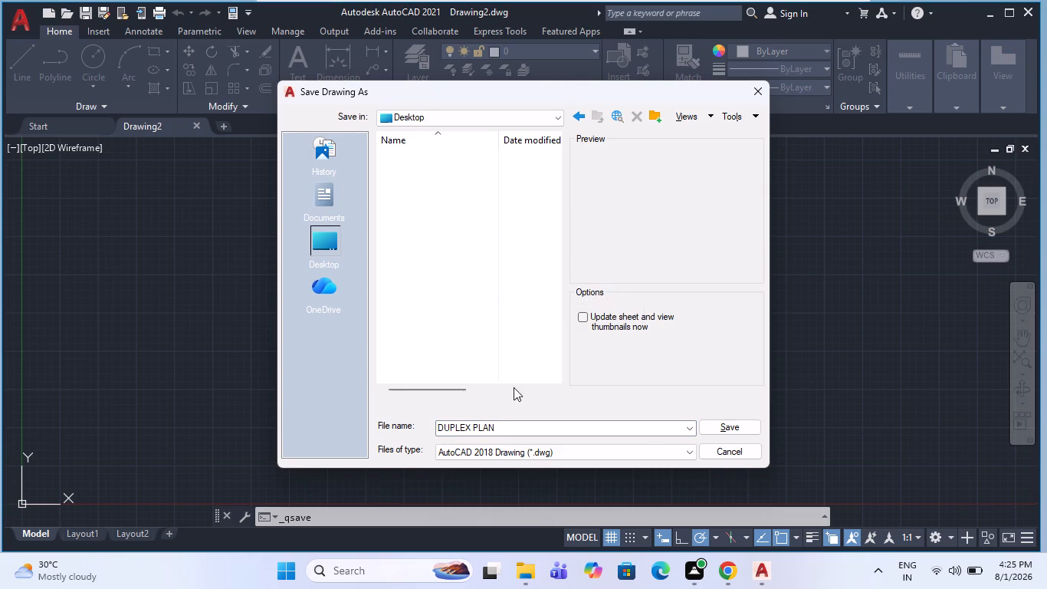
pyautogui.scroll(-5, 482, 323)
pyautogui.scroll(-1, 356, 307)
pyautogui.scroll(6, 357, 307)
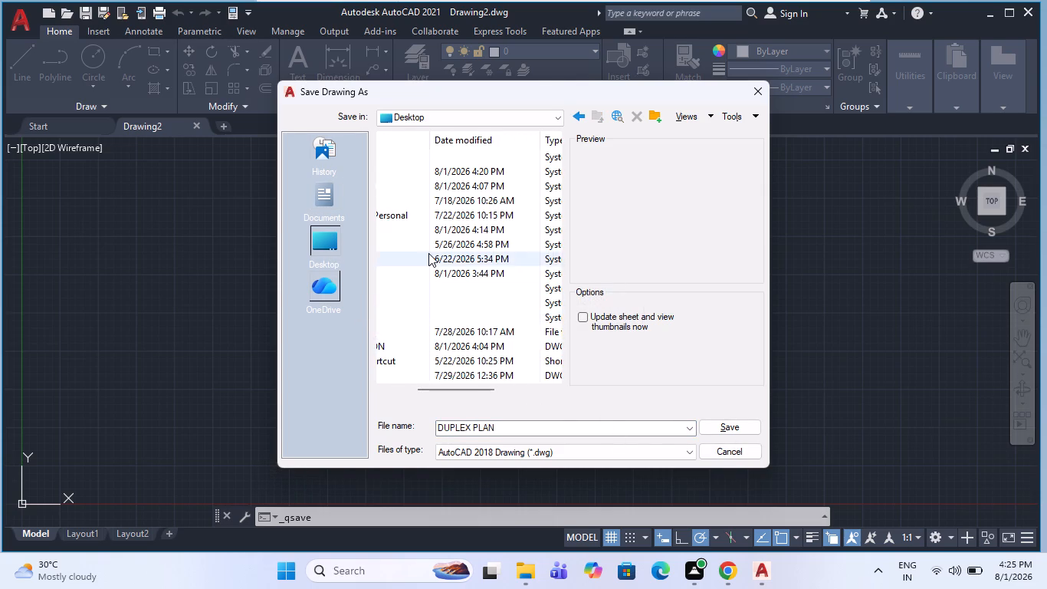
pyautogui.scroll(7, 428, 253)
pyautogui.doubleClick(438, 173)
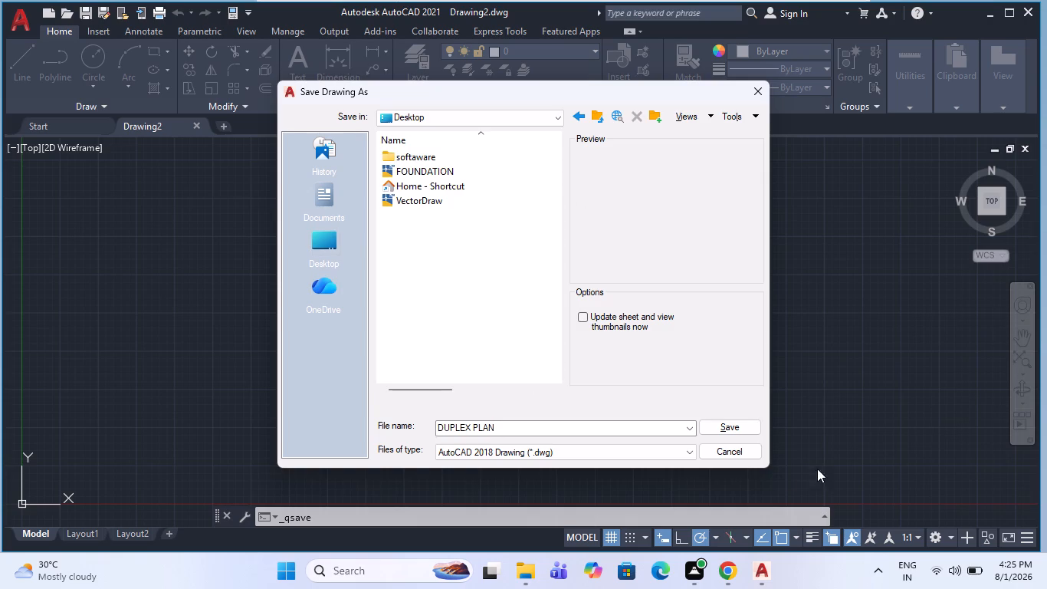
pyautogui.click(727, 421)
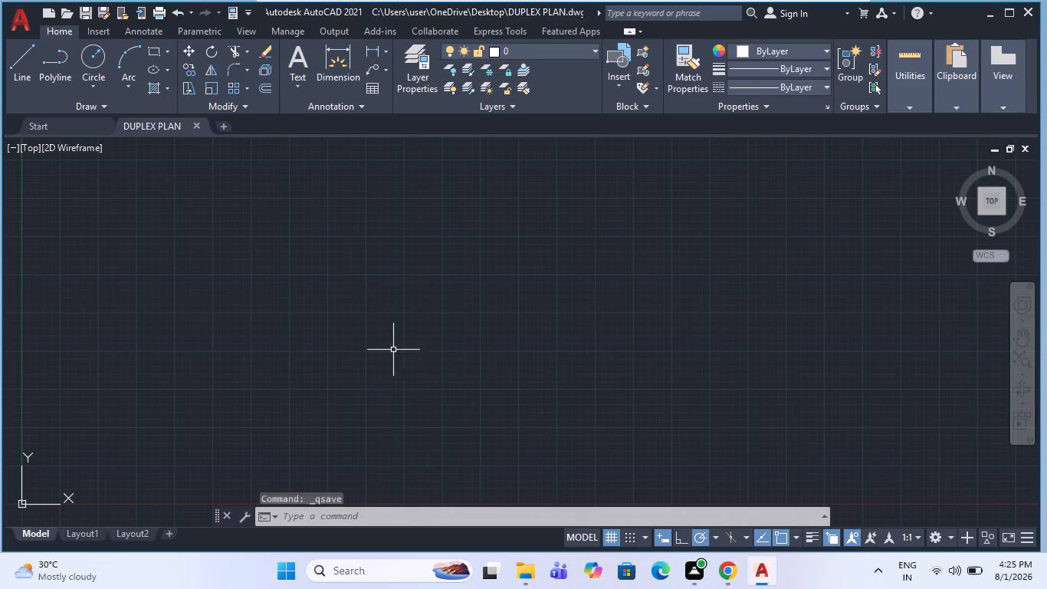
# Set the drawing units to Architectural length with a precision of 0'-0 1/2".
pyautogui.moveTo(417, 291); pyautogui.dragTo(404, 294, button='middle')
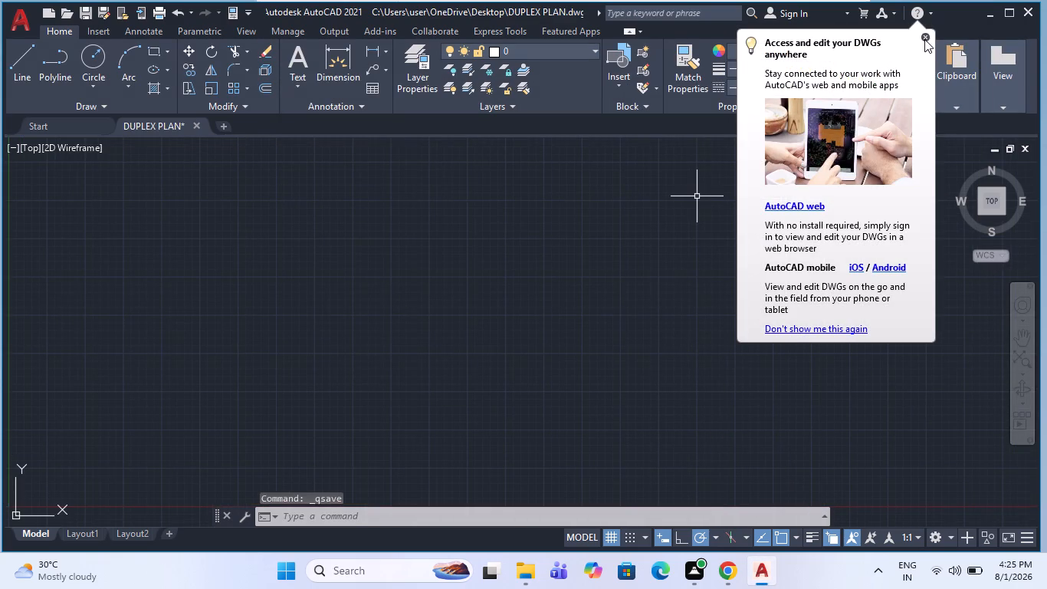
pyautogui.click(924, 39)
pyautogui.moveTo(529, 250); pyautogui.dragTo(543, 234, button='middle')
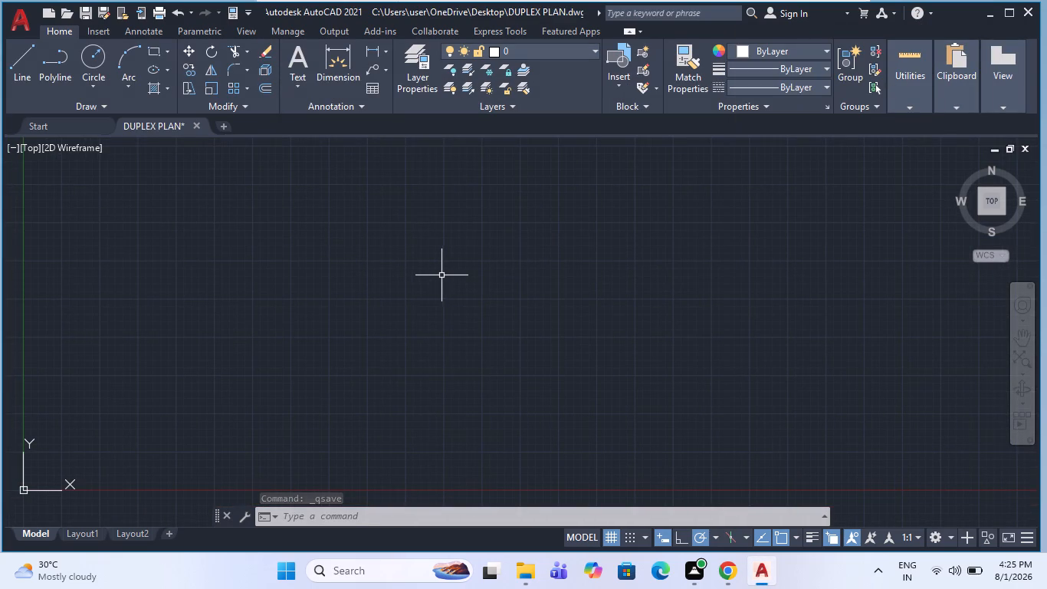
pyautogui.write('UN')
pyautogui.press('space')
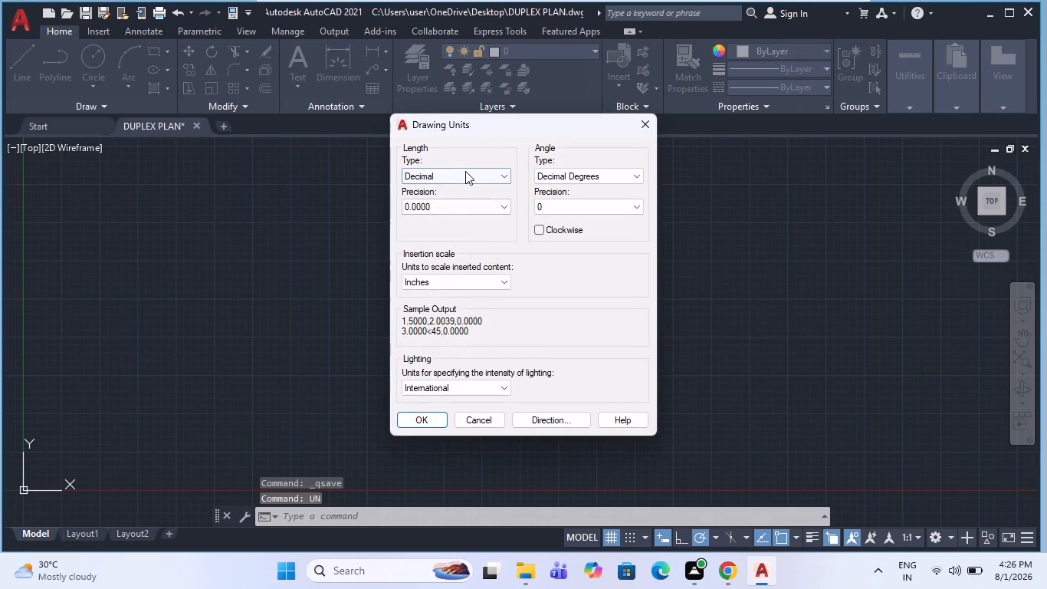
pyautogui.click(465, 171)
pyautogui.click(440, 194)
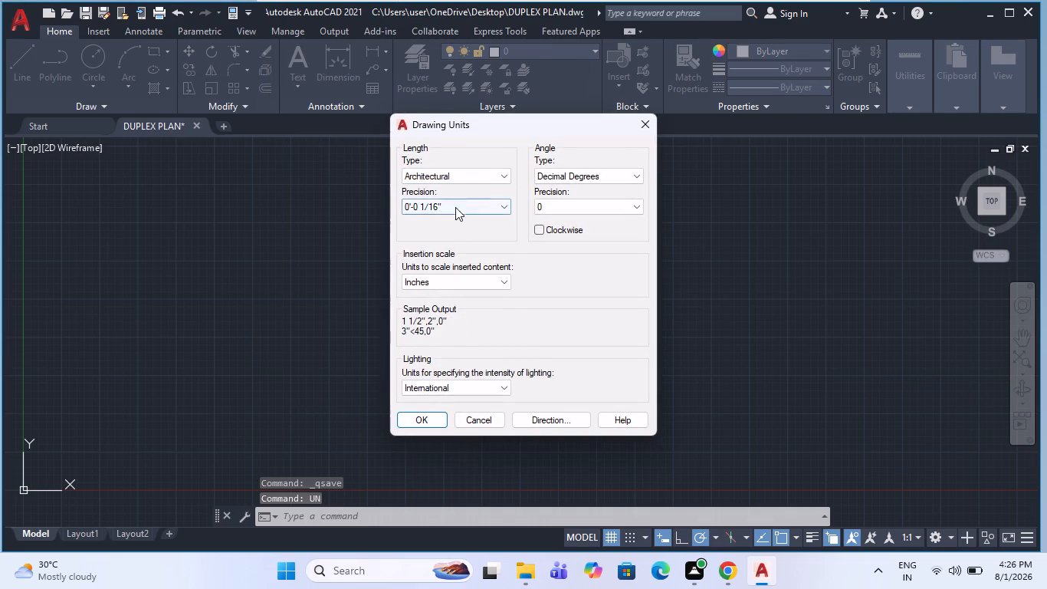
pyautogui.click(455, 207)
pyautogui.click(439, 229)
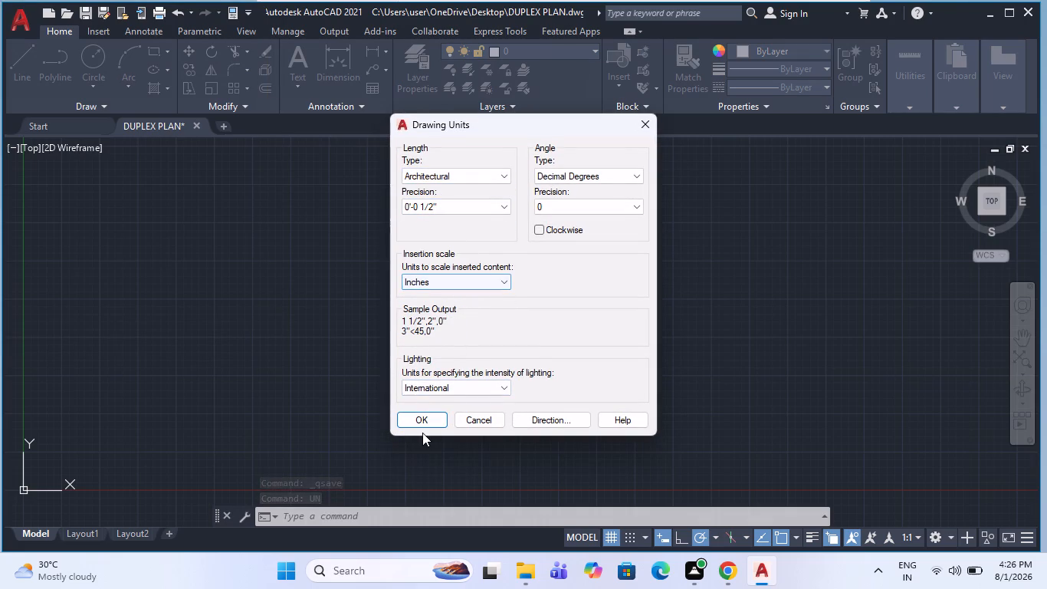
pyautogui.click(425, 415)
# Modify the Standard dimension style's text to a height of 8" and align it with the dimension line.
pyautogui.write('D')
pyautogui.press('space')
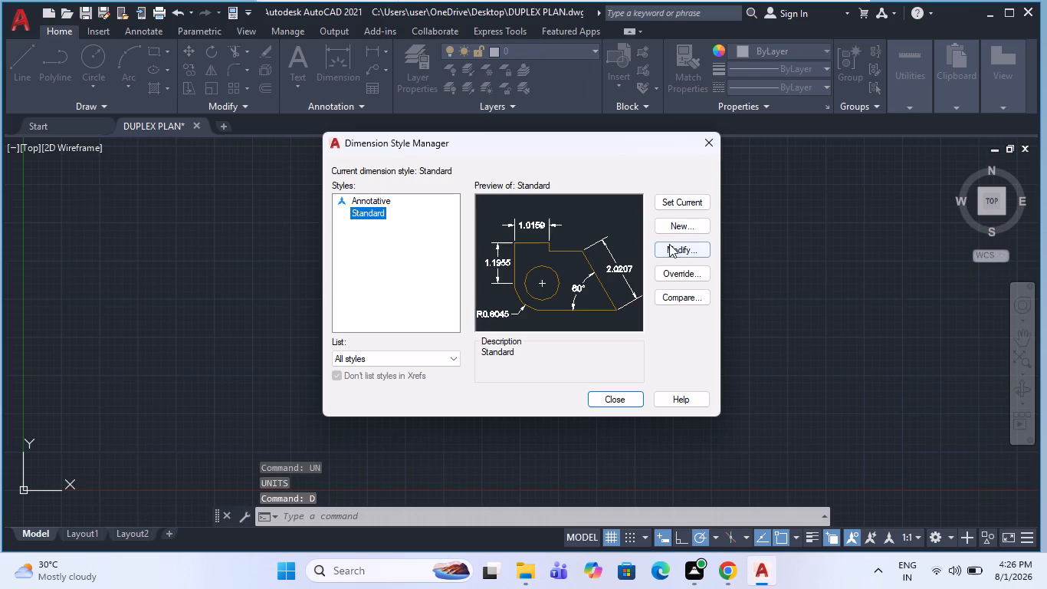
pyautogui.click(669, 244)
pyautogui.click(666, 252)
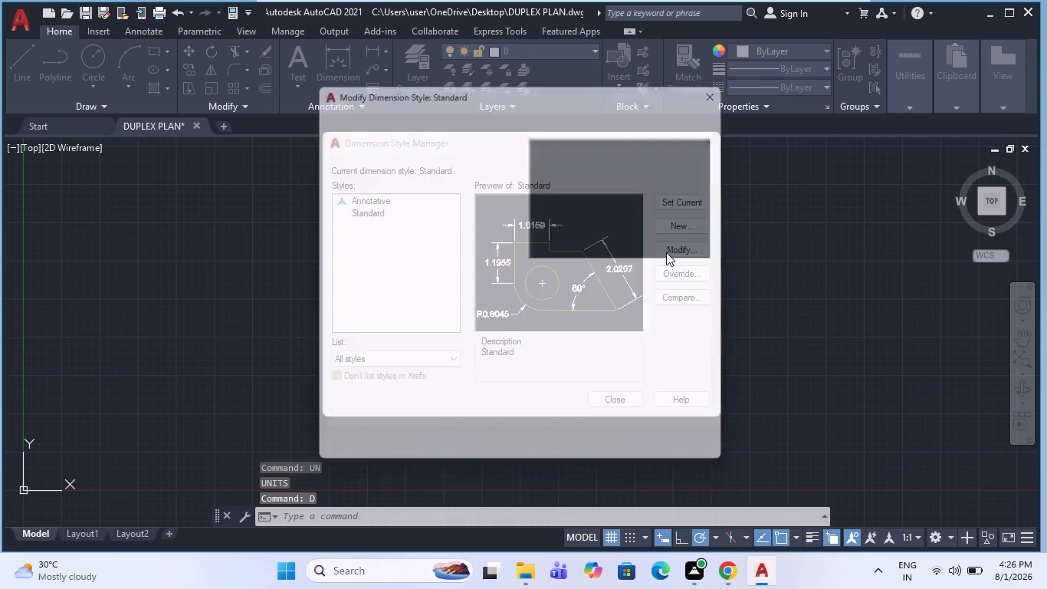
pyautogui.click(435, 111)
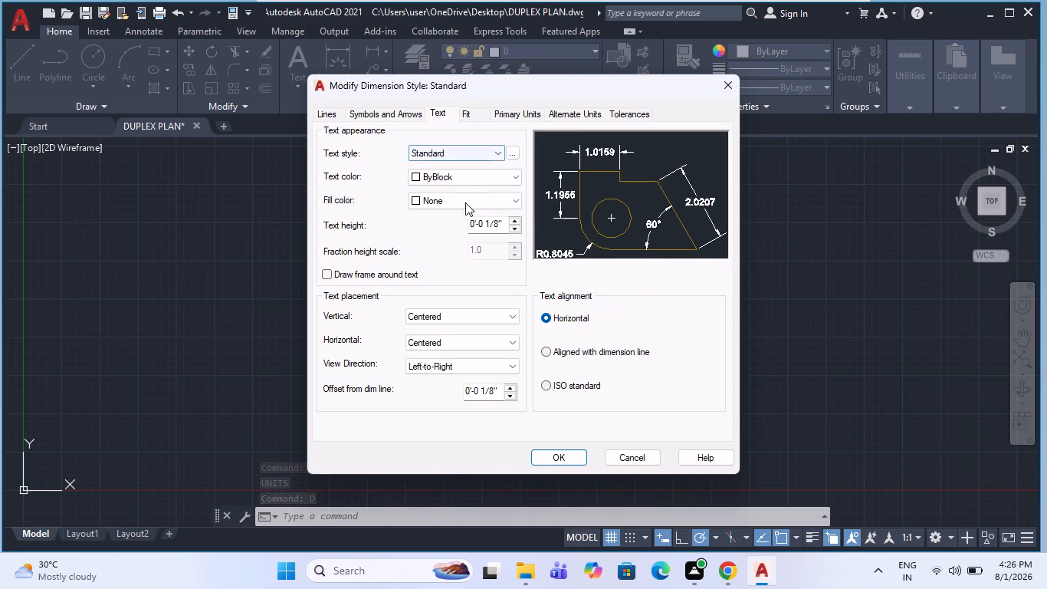
pyautogui.moveTo(507, 222); pyautogui.dragTo(412, 225)
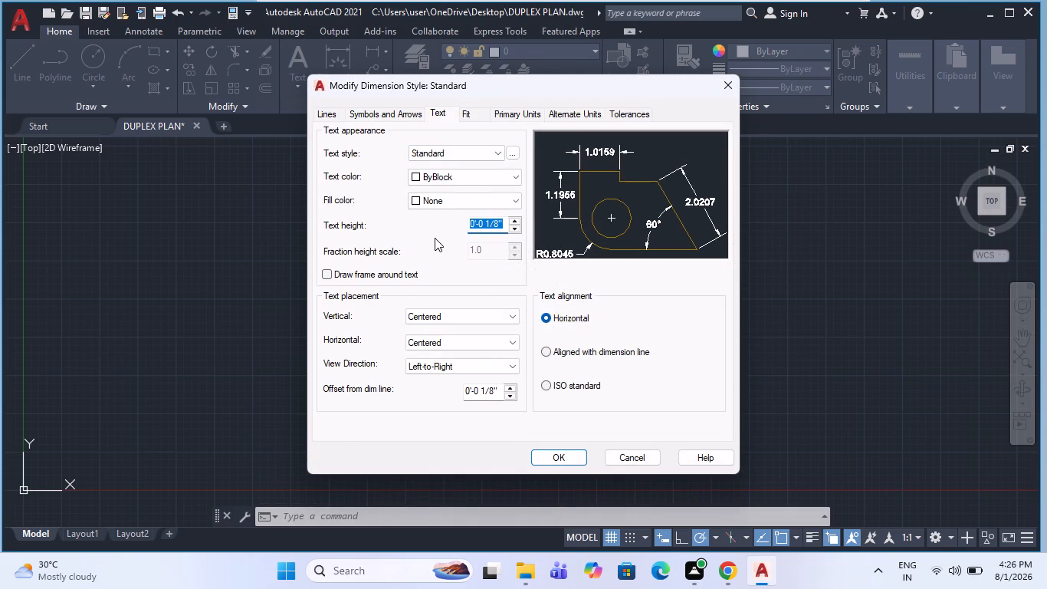
pyautogui.press('5')
pyautogui.press('BackSpace')
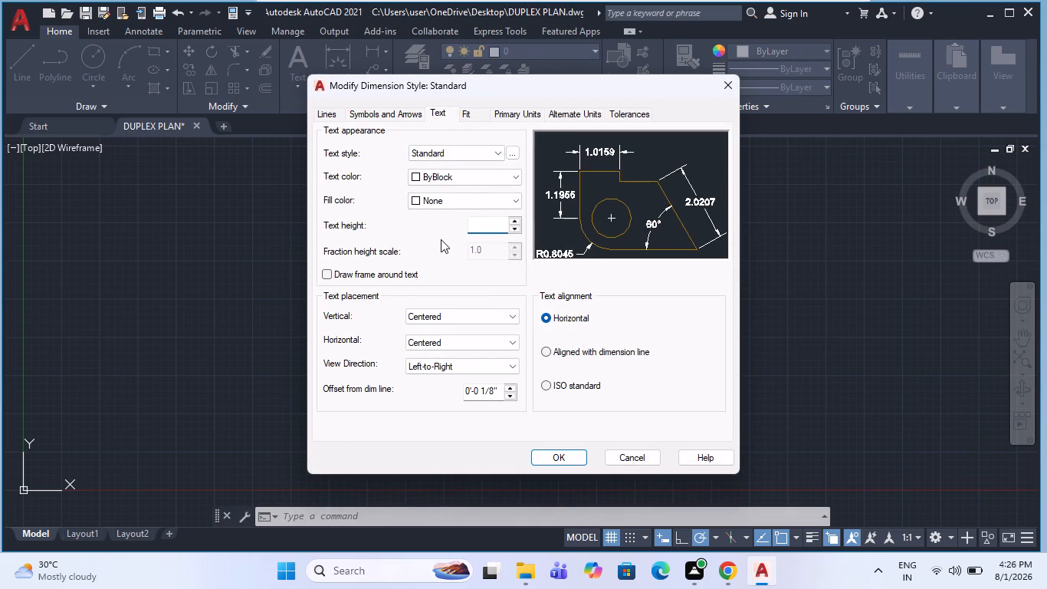
pyautogui.press('8')
pyautogui.hotkey('shift', '"')
pyautogui.press('Return')
pyautogui.click(556, 350)
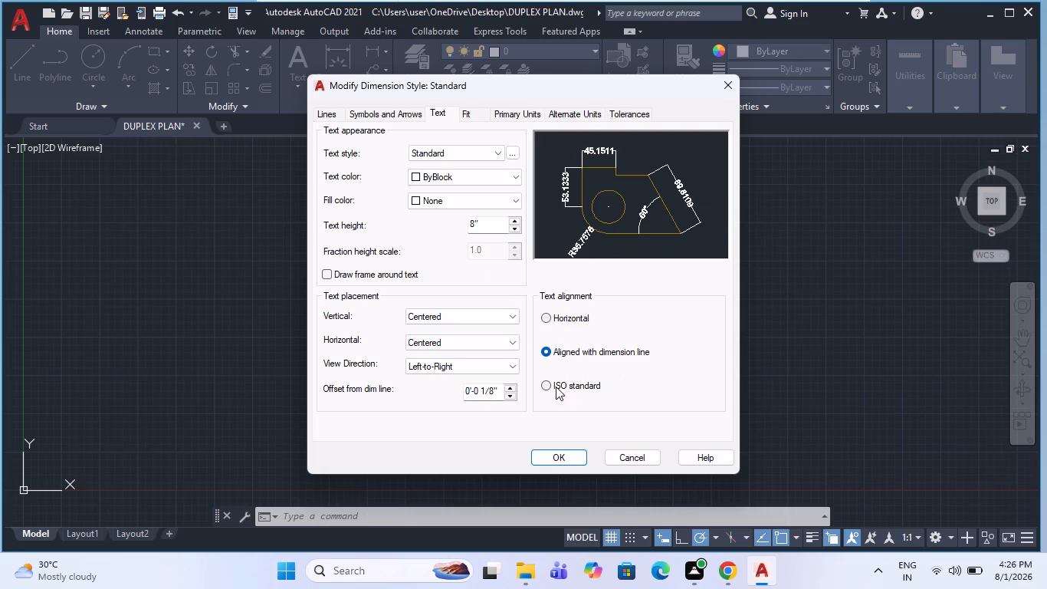
# Set the arrow size of the Standard dimension style to 3.
pyautogui.click(402, 117)
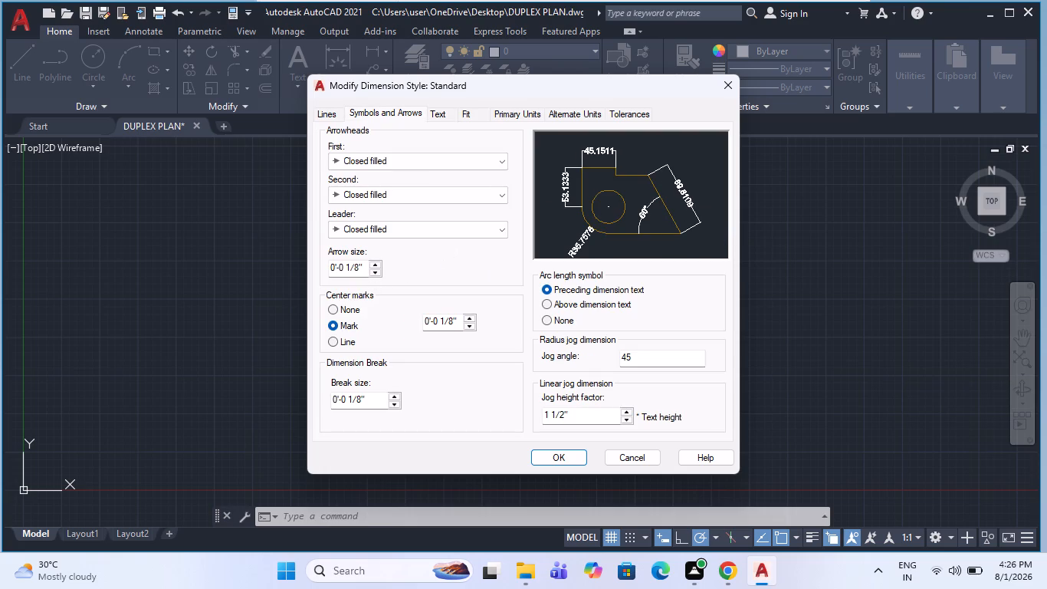
pyautogui.moveTo(366, 266); pyautogui.dragTo(264, 285)
pyautogui.press('3')
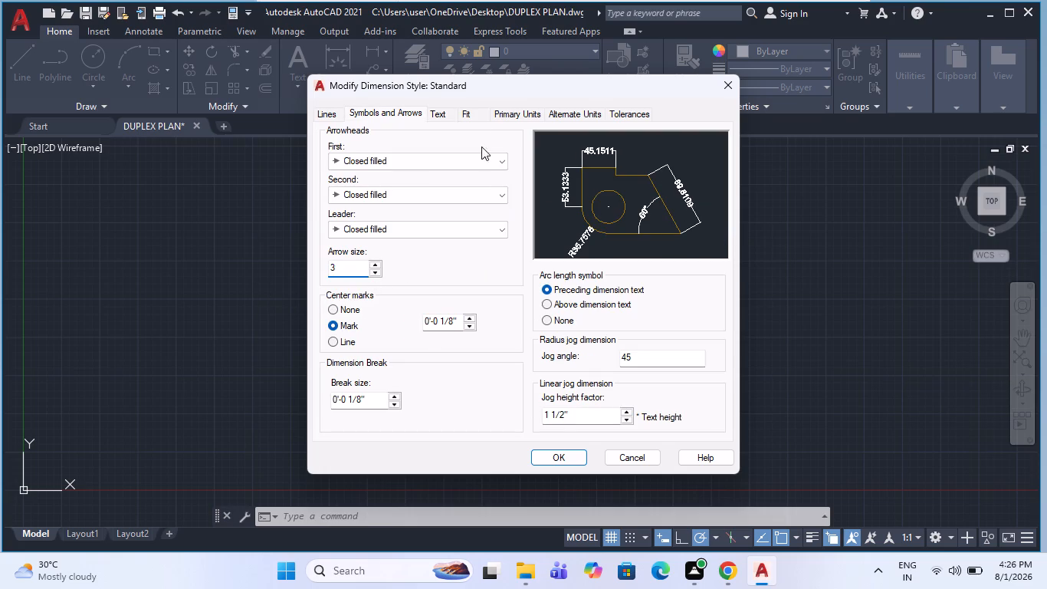
# Set the dimension style's primary units to Architectural with 0'-0 1/2" precision, and apply the modified Standard style.
pyautogui.click(509, 116)
pyautogui.click(471, 148)
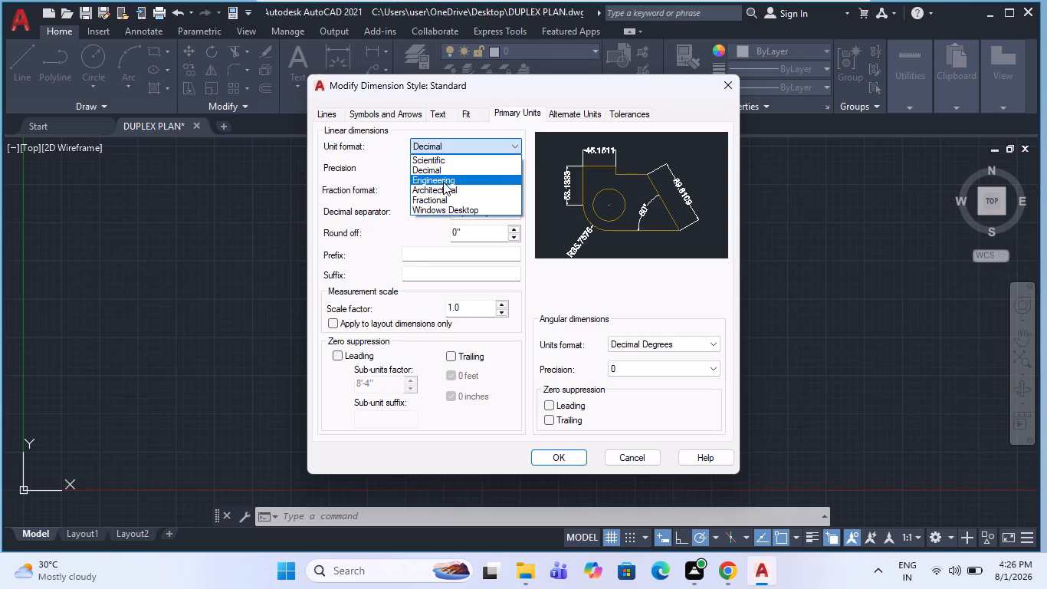
pyautogui.click(440, 191)
pyautogui.click(474, 169)
pyautogui.click(446, 196)
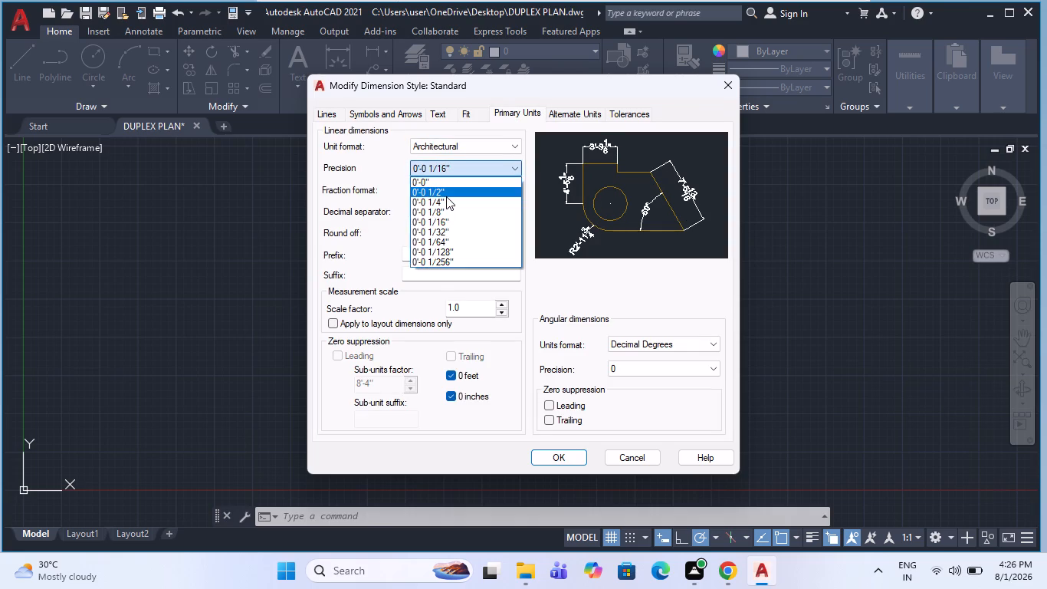
pyautogui.click(549, 442)
pyautogui.click(549, 451)
pyautogui.click(619, 400)
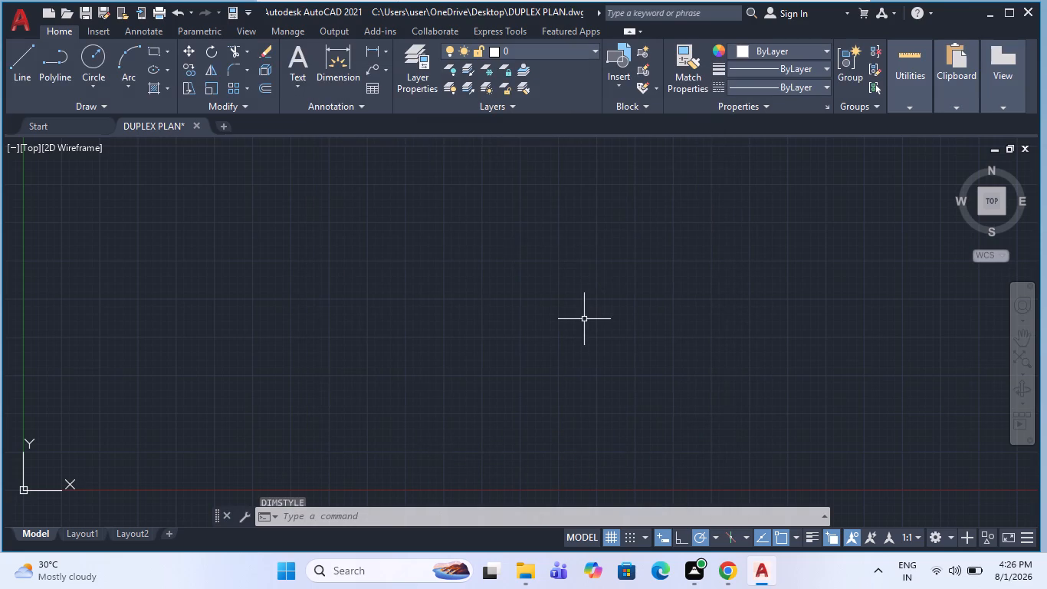
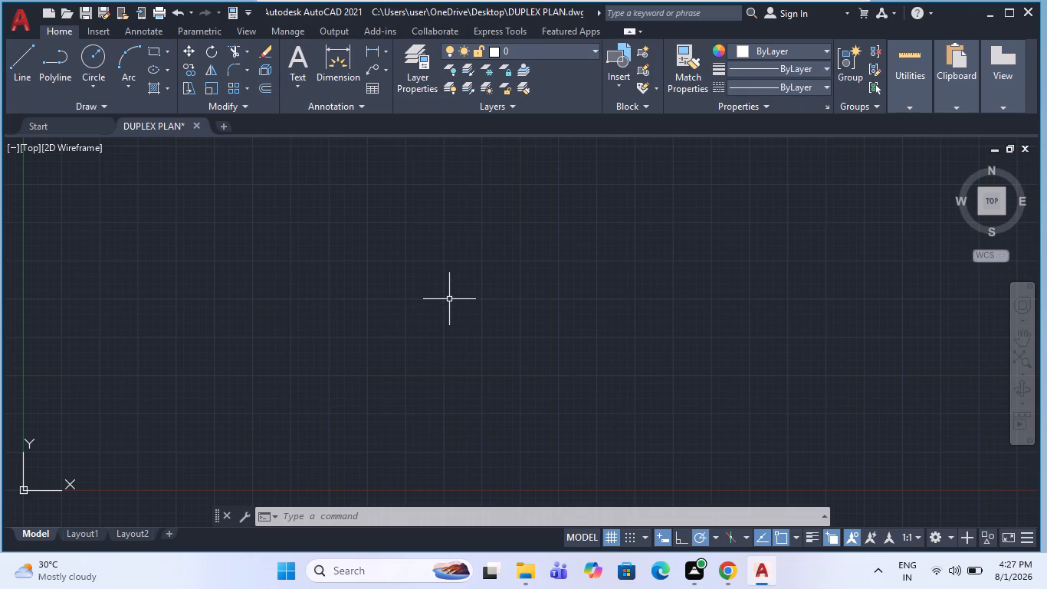
# Draw a 58' horizontal line with Ortho mode on, as the bottom edge of the plot outline.
pyautogui.press('l')
pyautogui.press('Return')
pyautogui.click(376, 190)
pyautogui.scroll(-3, 561, 250)
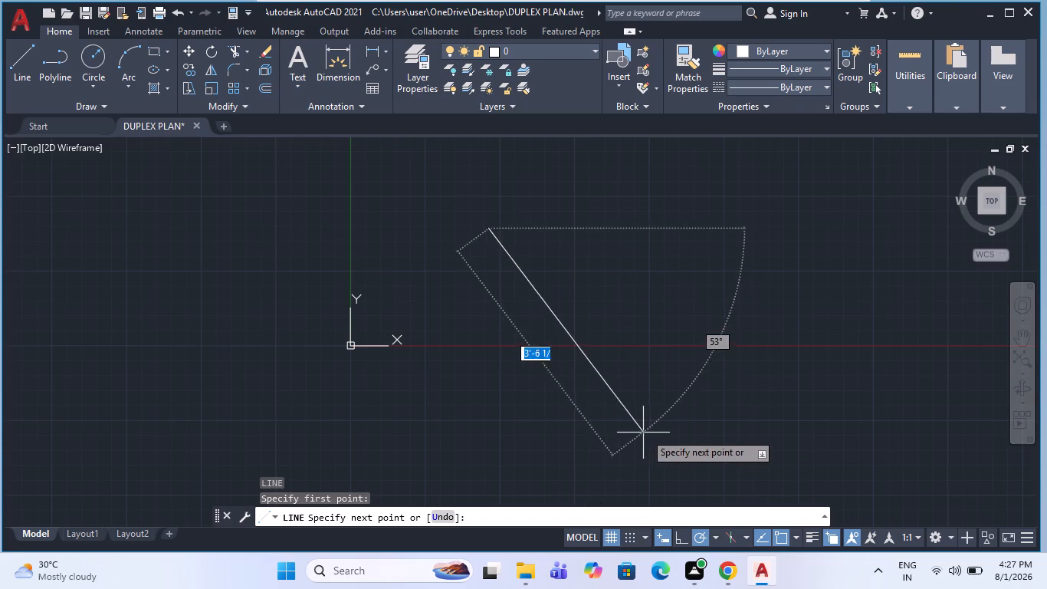
pyautogui.press('F8')
pyautogui.scroll(-1, 612, 437)
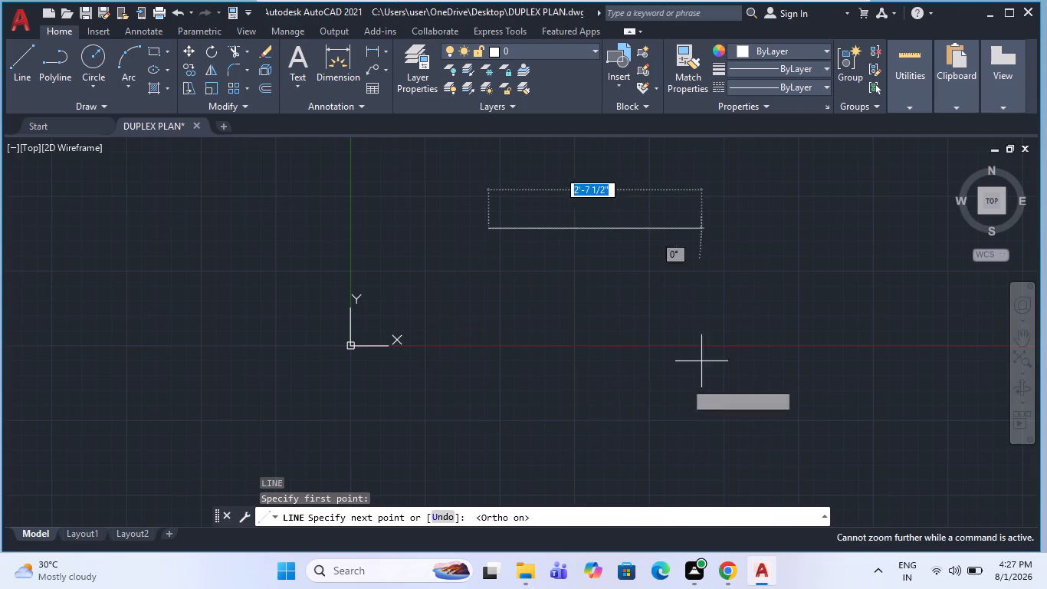
pyautogui.press('5')
pyautogui.press('8')
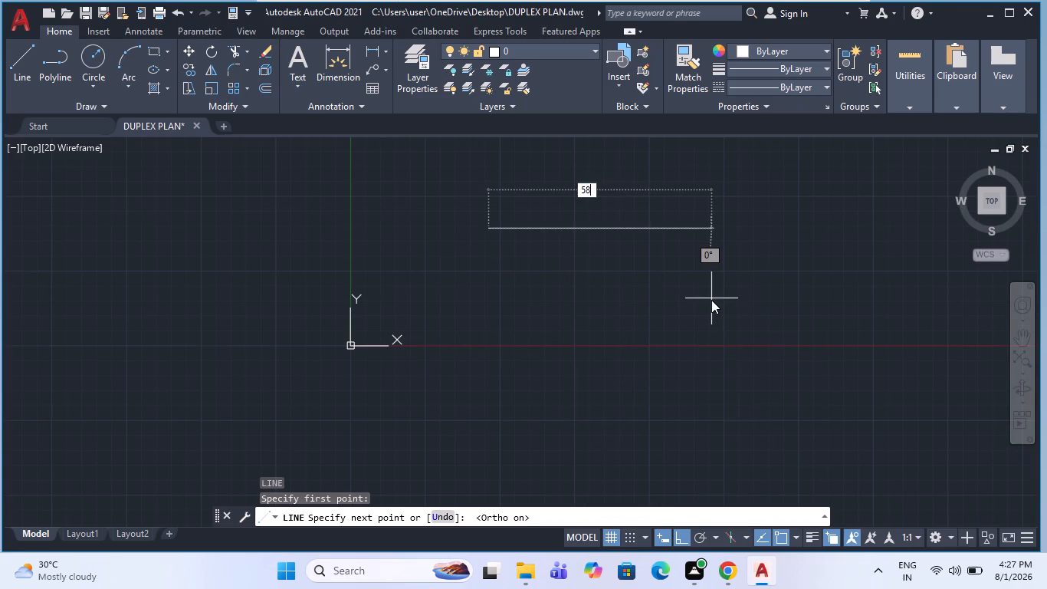
pyautogui.press("'")
pyautogui.press('Return')
pyautogui.scroll(-8, 670, 366)
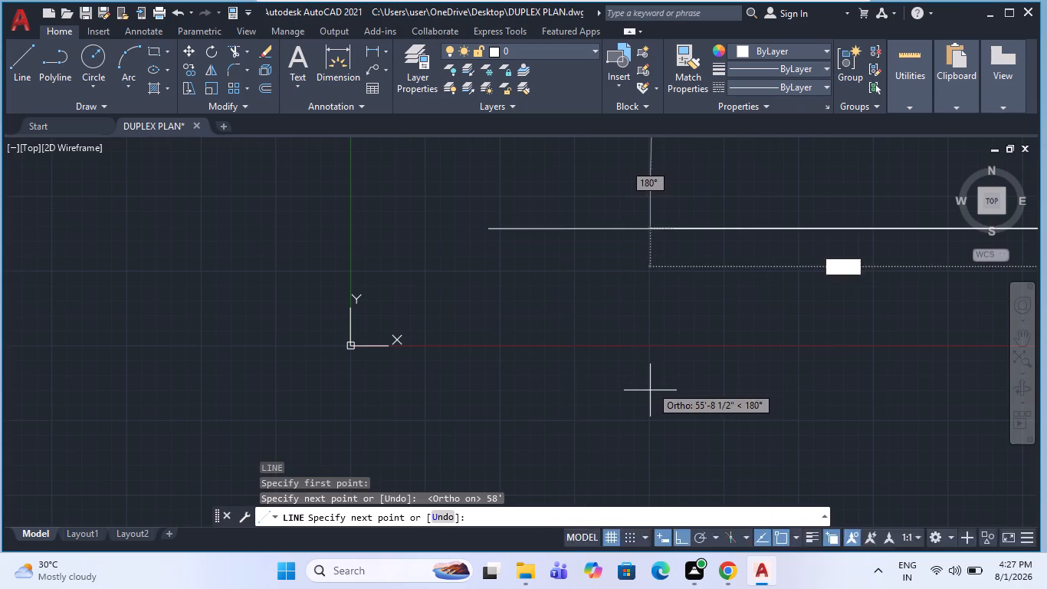
pyautogui.press('Escape')
# Set the drawing limits from 0,0 to 400,400.
pyautogui.scroll(-4, 590, 381)
pyautogui.moveTo(626, 379); pyautogui.dragTo(496, 397, button='middle')
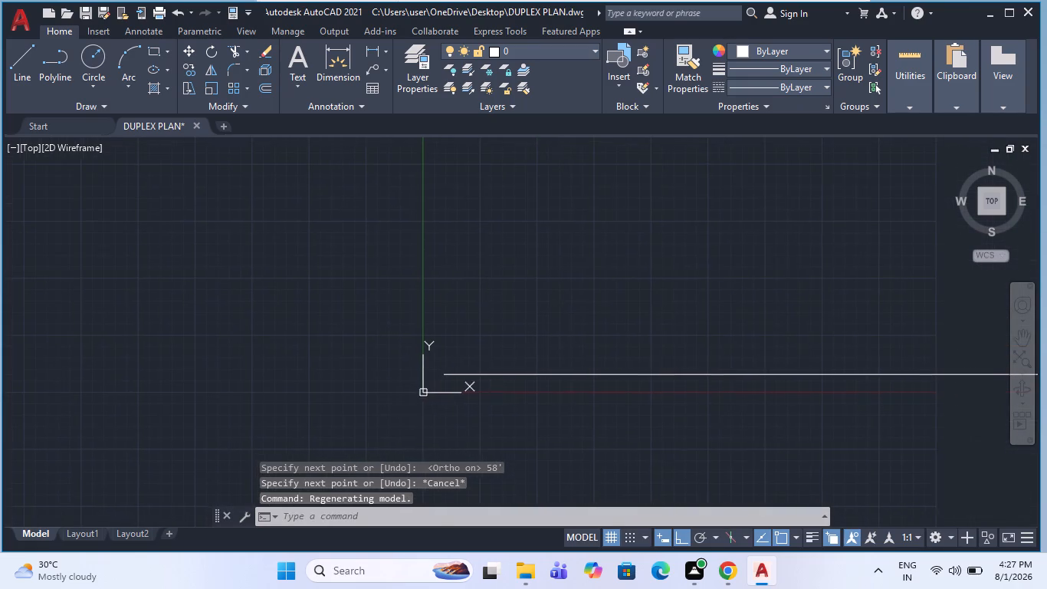
pyautogui.click(349, 524)
pyautogui.write('LIMI')
pyautogui.press('Return')
pyautogui.write('0,0')
pyautogui.press('Return')
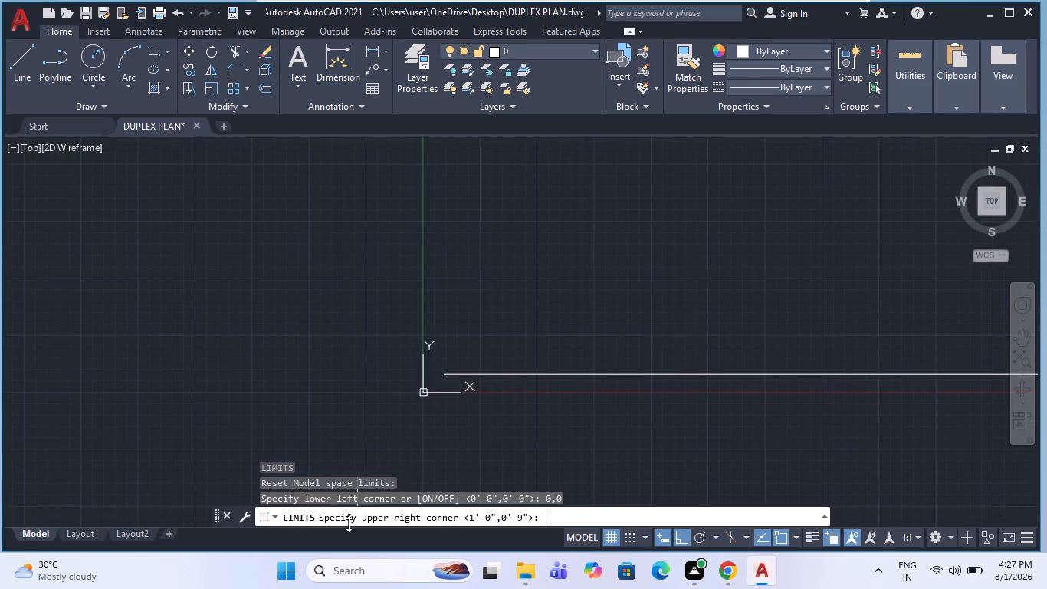
pyautogui.write('400,400')
pyautogui.press('Return')
# Complete the rectangular outline from the 58' line's right end with lines 60' up, 58' left, and down to its start.
pyautogui.scroll(-3, 352, 523)
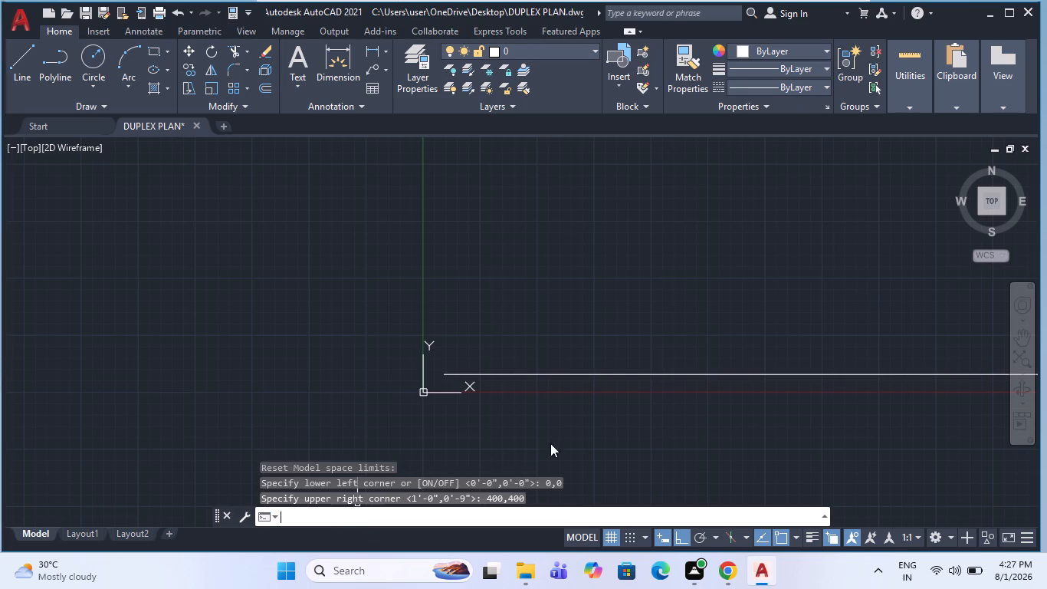
pyautogui.moveTo(581, 416); pyautogui.dragTo(330, 455, button='middle')
pyautogui.scroll(-3, 376, 449)
pyautogui.scroll(1, 451, 443)
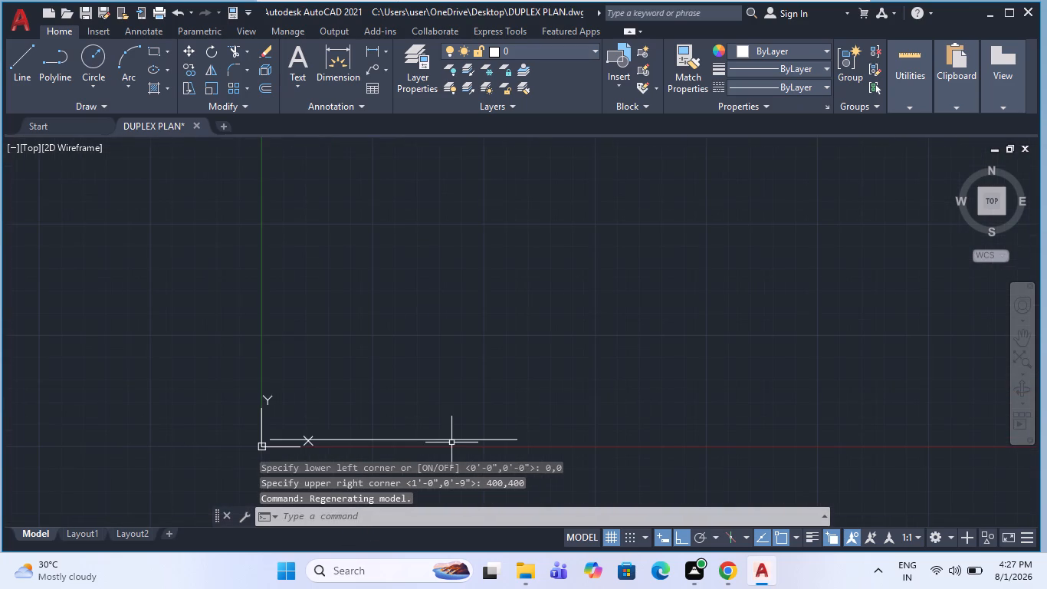
pyautogui.press('l')
pyautogui.press('Return')
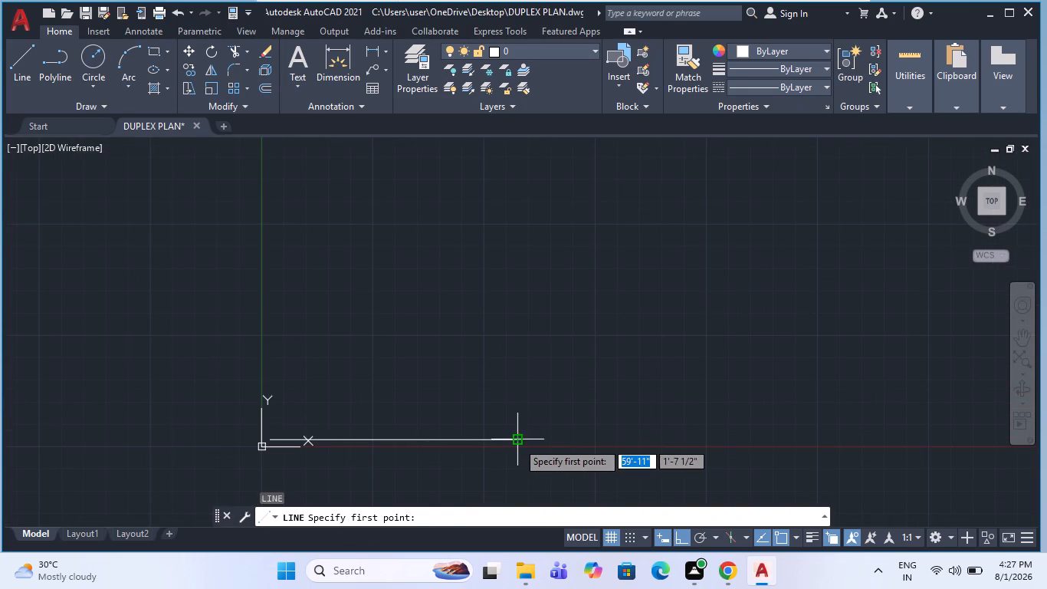
pyautogui.click(517, 442)
pyautogui.write('60')
pyautogui.press("'")
pyautogui.press('Return')
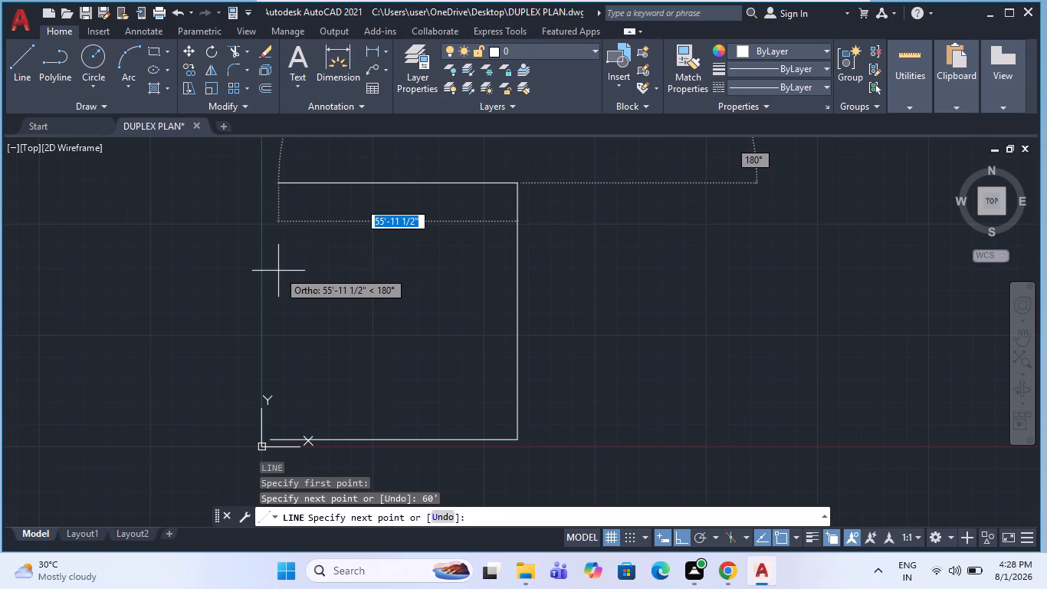
pyautogui.write("58'")
pyautogui.press('Return')
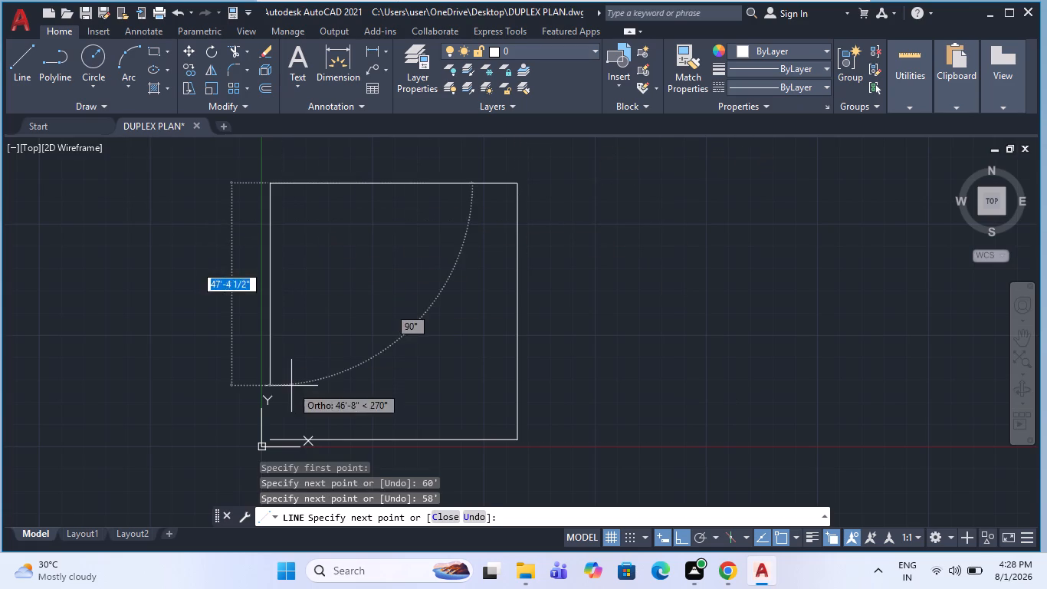
pyautogui.click(271, 443)
pyautogui.press('Escape')
pyautogui.scroll(-1, 469, 381)
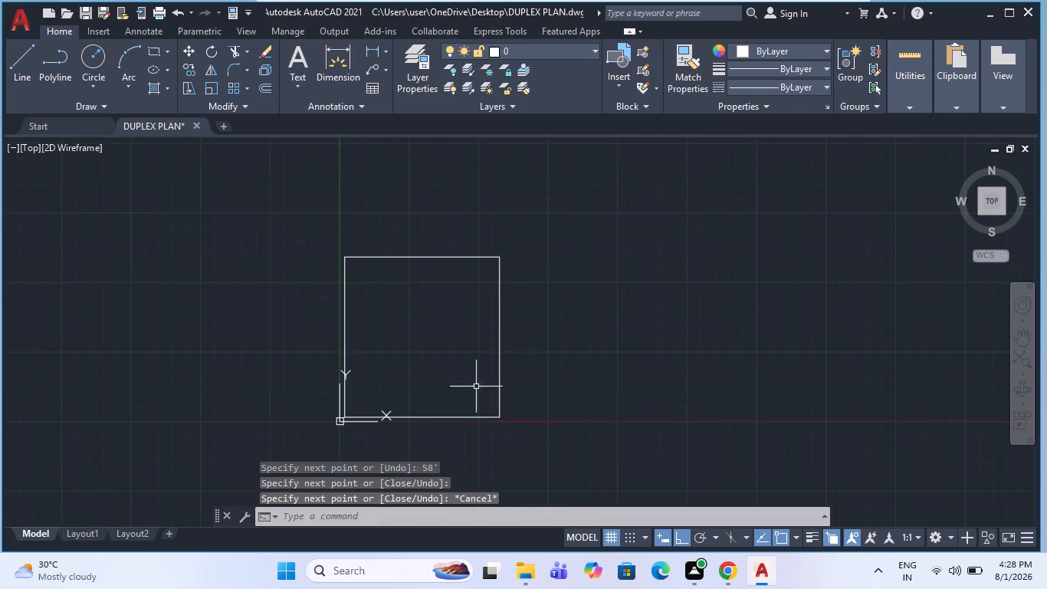
pyautogui.click(533, 433)
pyautogui.press('Escape')
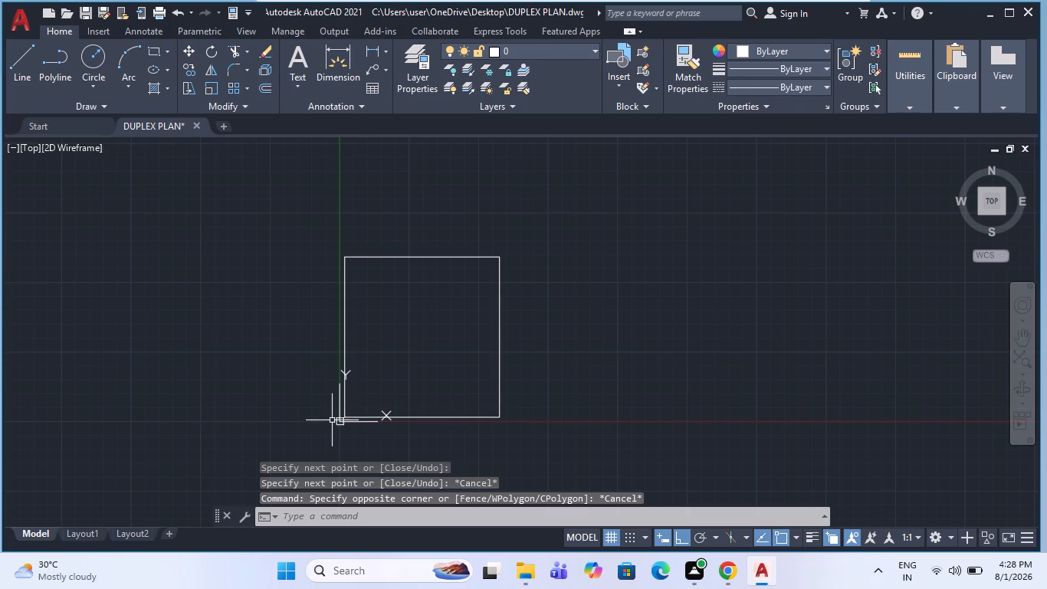
# Move the UCS origin away from the rectangle to an empty area on its left.
pyautogui.click(338, 423)
pyautogui.click(347, 420)
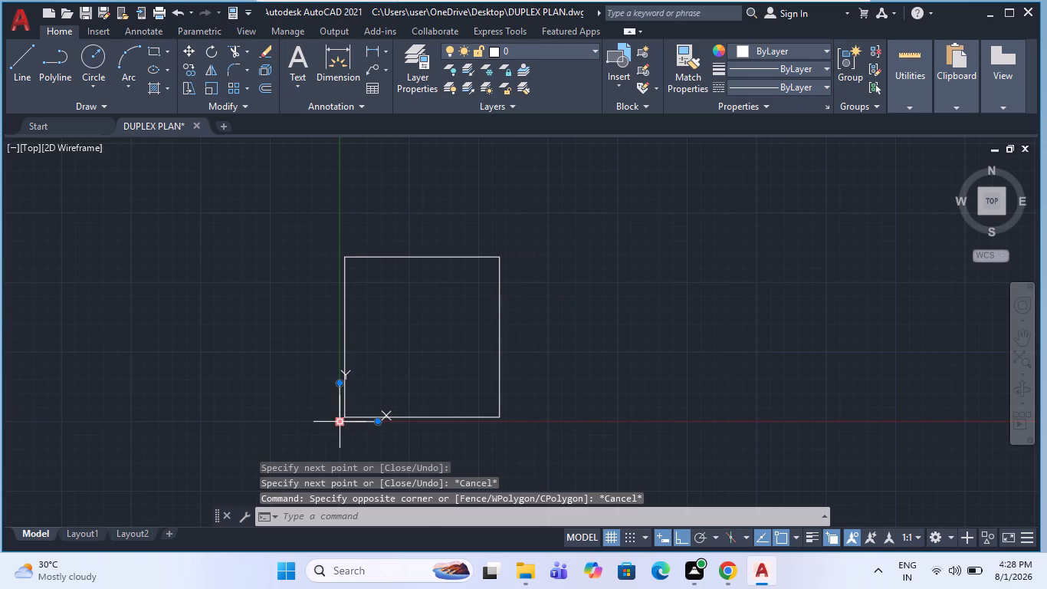
pyautogui.click(339, 420)
pyautogui.click(126, 463)
pyautogui.press('Escape')
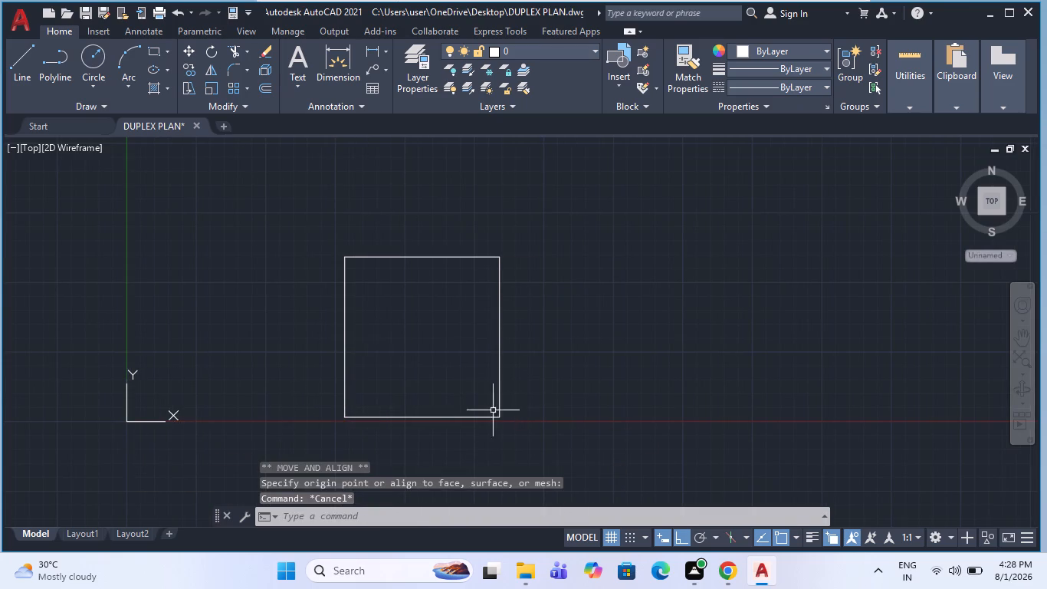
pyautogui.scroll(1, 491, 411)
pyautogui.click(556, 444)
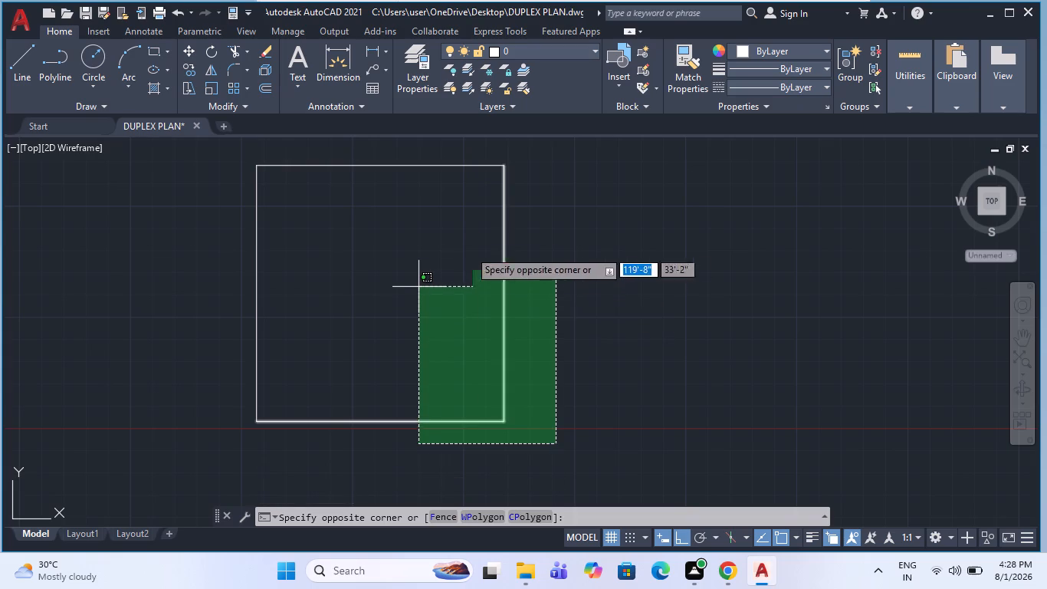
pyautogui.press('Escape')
# Offset the rectangle's bottom edge 12' downward.
pyautogui.scroll(-1, 577, 350)
pyautogui.write("O 12'")
pyautogui.press('Return')
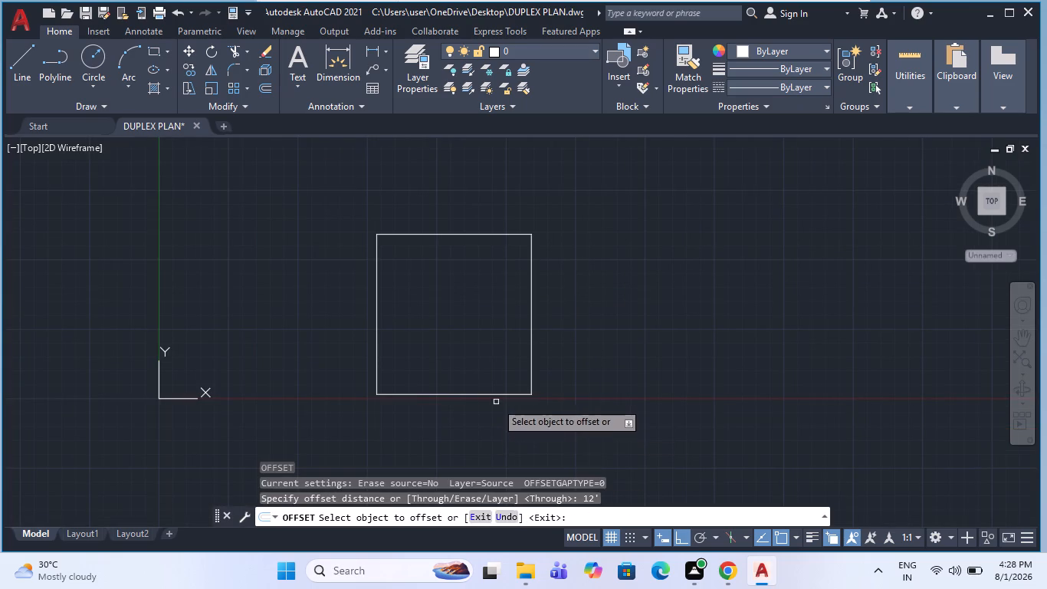
pyautogui.click(498, 393)
pyautogui.click(488, 433)
pyautogui.press('Escape')
# Move the offset line below the rectangle straight up, closer to the bottom edge.
pyautogui.scroll(-2, 500, 398)
pyautogui.scroll(1, 494, 423)
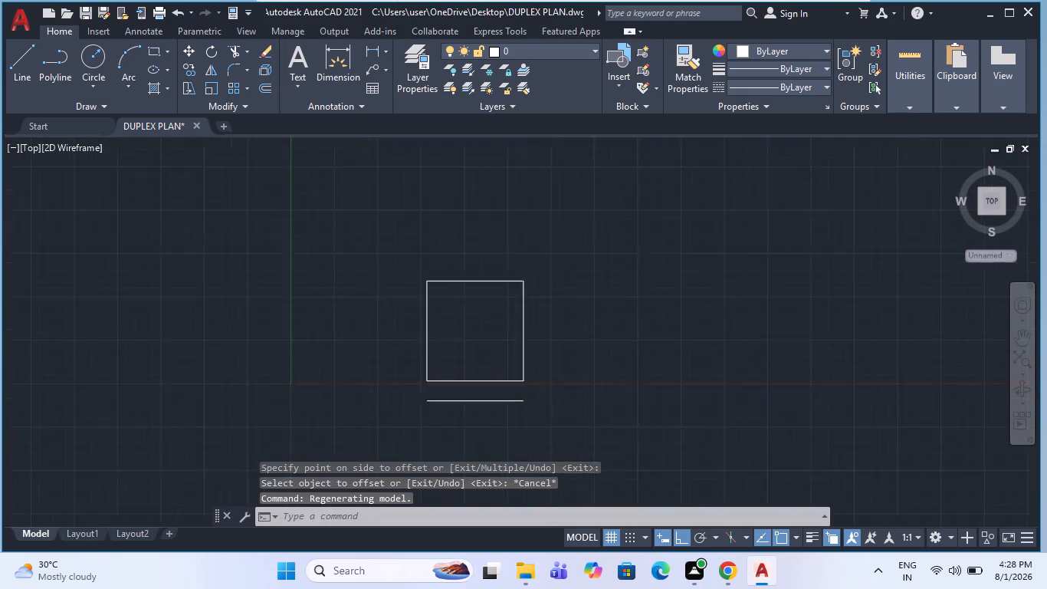
pyautogui.scroll(2, 494, 423)
pyautogui.click(492, 388)
pyautogui.click(474, 355)
pyautogui.scroll(1, 646, 361)
pyautogui.press('m')
pyautogui.press('space')
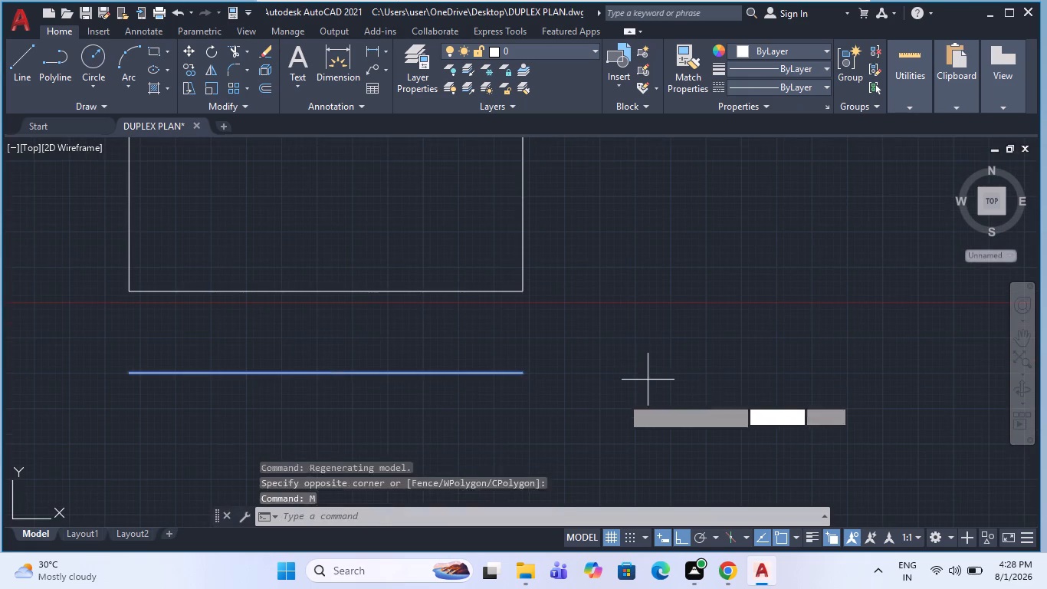
pyautogui.click(619, 400)
pyautogui.click(633, 362)
pyautogui.press('Escape')
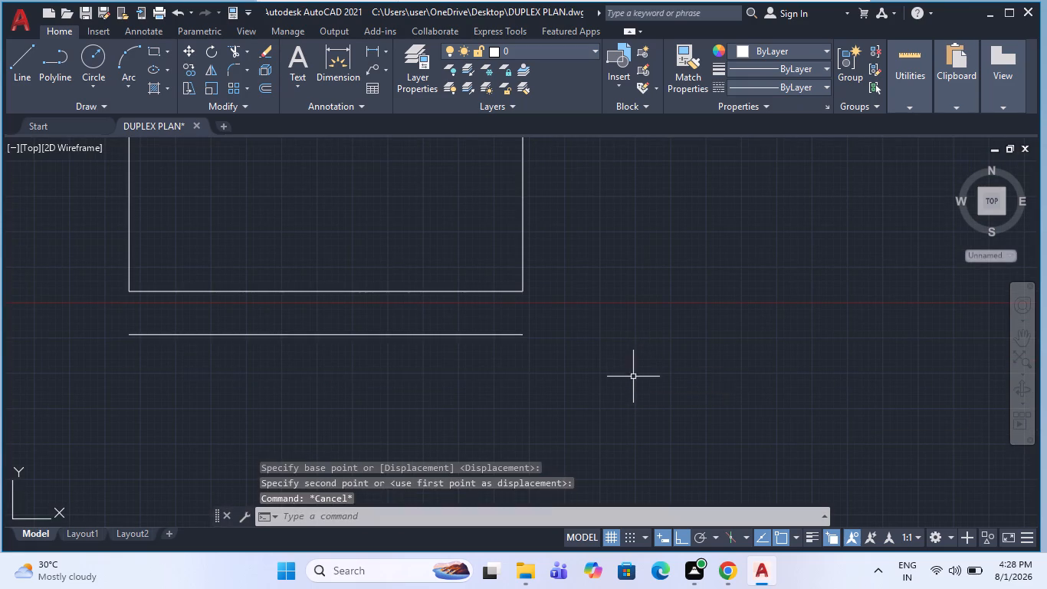
# Offset the rectangle's top edge 12' upward.
pyautogui.scroll(-2, 632, 383)
pyautogui.press('Escape')
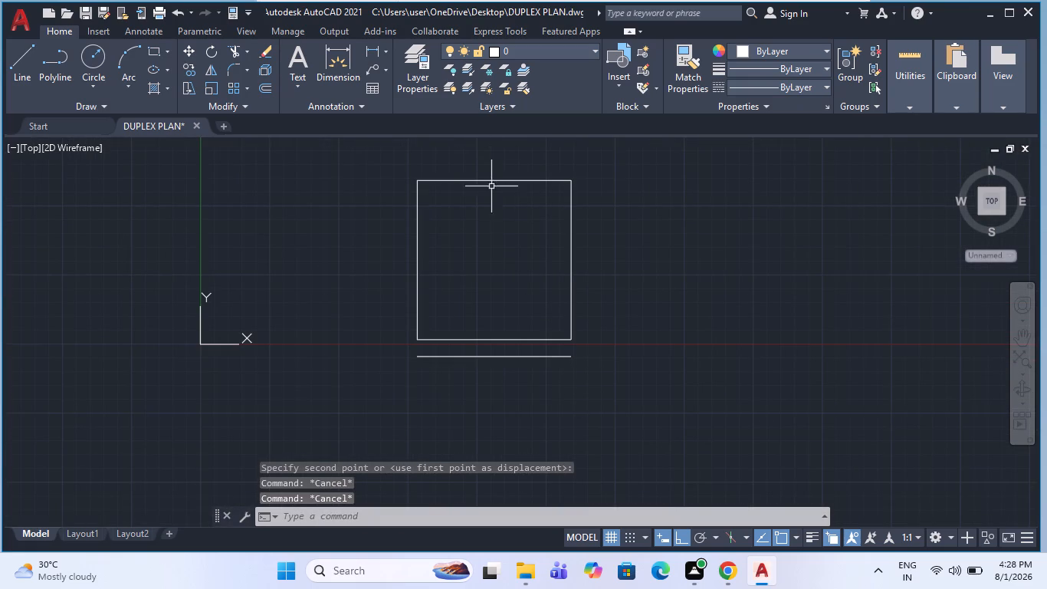
pyautogui.press('o')
pyautogui.press('Return')
pyautogui.scroll(-2, 488, 302)
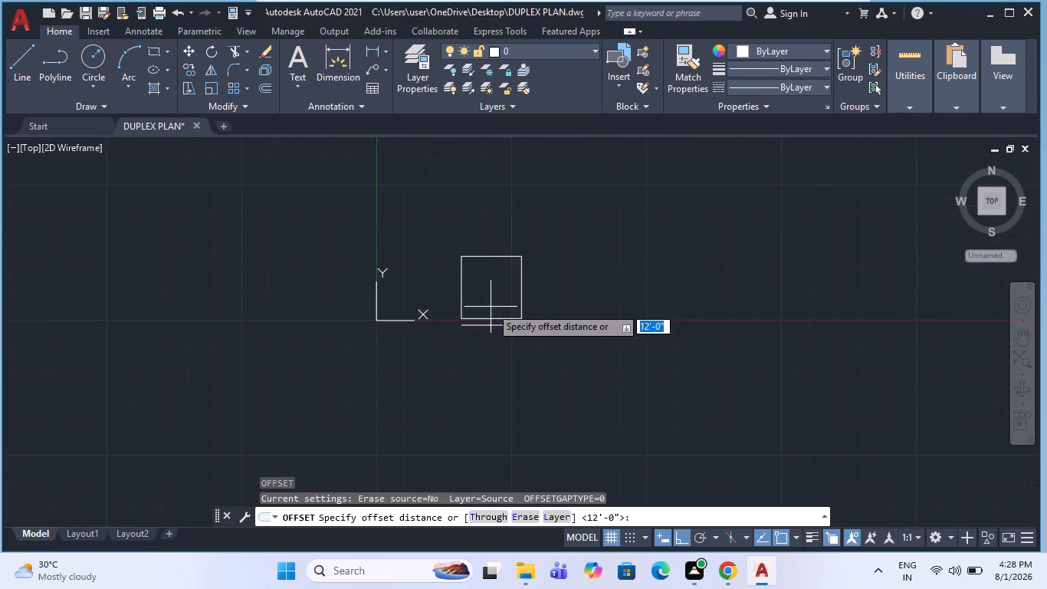
pyautogui.press('space')
pyautogui.click(487, 258)
pyautogui.click(489, 217)
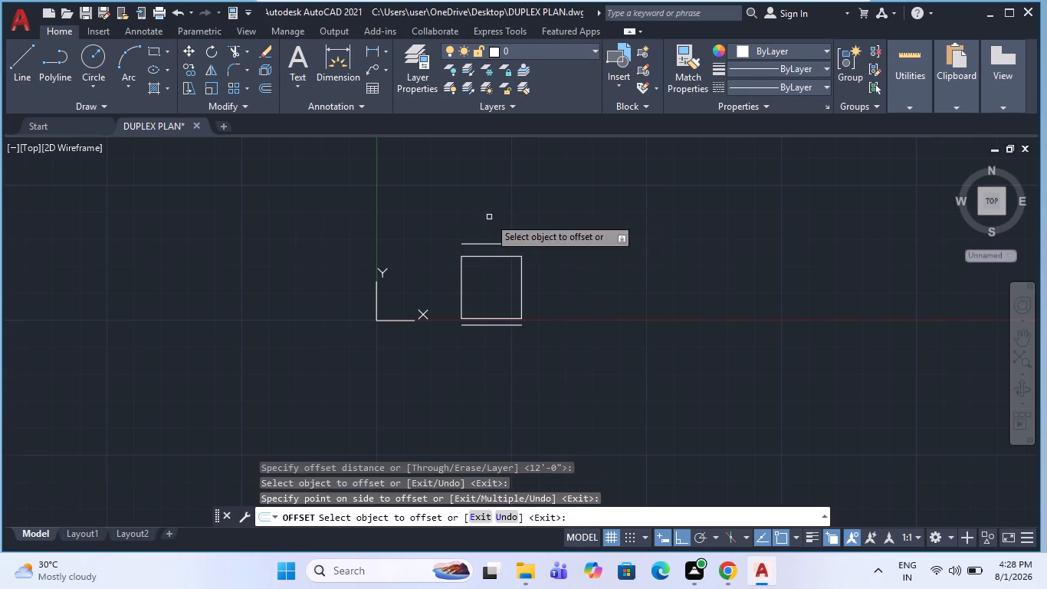
pyautogui.press('Escape')
# Move the offset line above the rectangle down by about 3'-2".
pyautogui.scroll(2, 487, 235)
pyautogui.press('Escape')
pyautogui.click(497, 255)
pyautogui.press('m')
pyautogui.press('space')
pyautogui.click(650, 262)
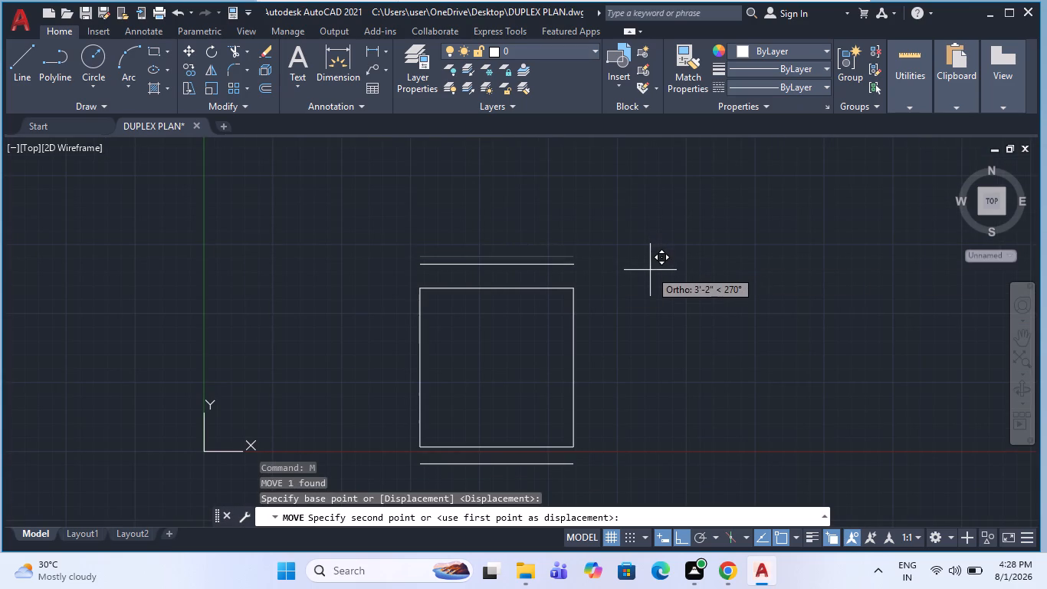
pyautogui.click(650, 270)
pyautogui.press('Escape')
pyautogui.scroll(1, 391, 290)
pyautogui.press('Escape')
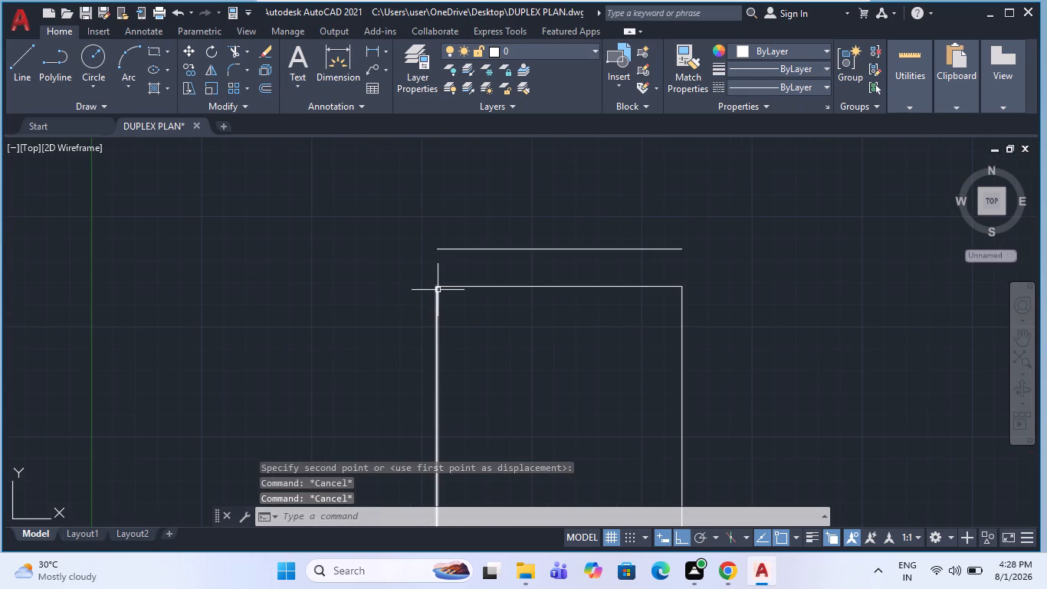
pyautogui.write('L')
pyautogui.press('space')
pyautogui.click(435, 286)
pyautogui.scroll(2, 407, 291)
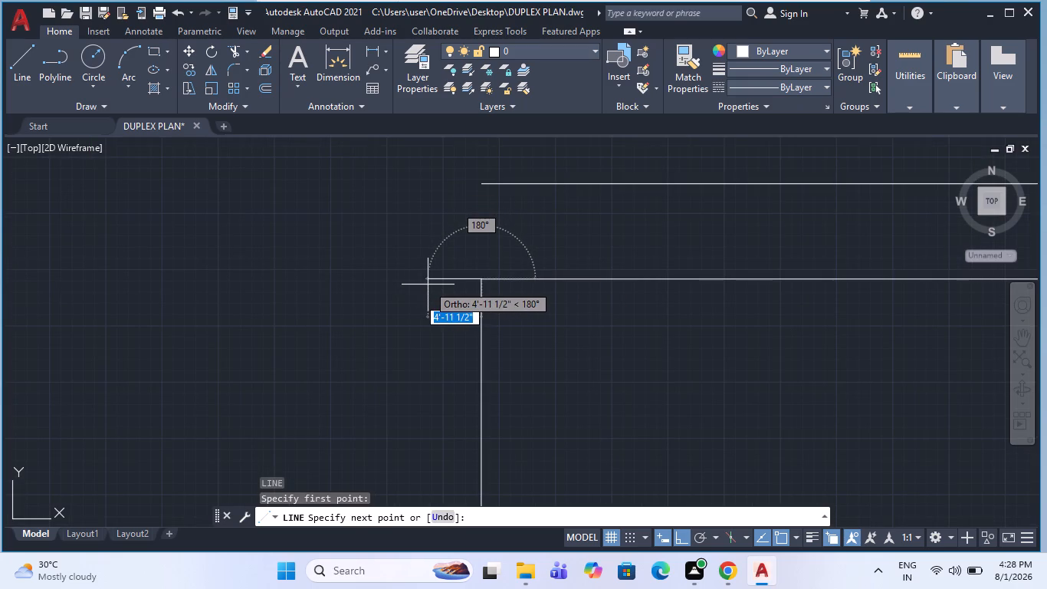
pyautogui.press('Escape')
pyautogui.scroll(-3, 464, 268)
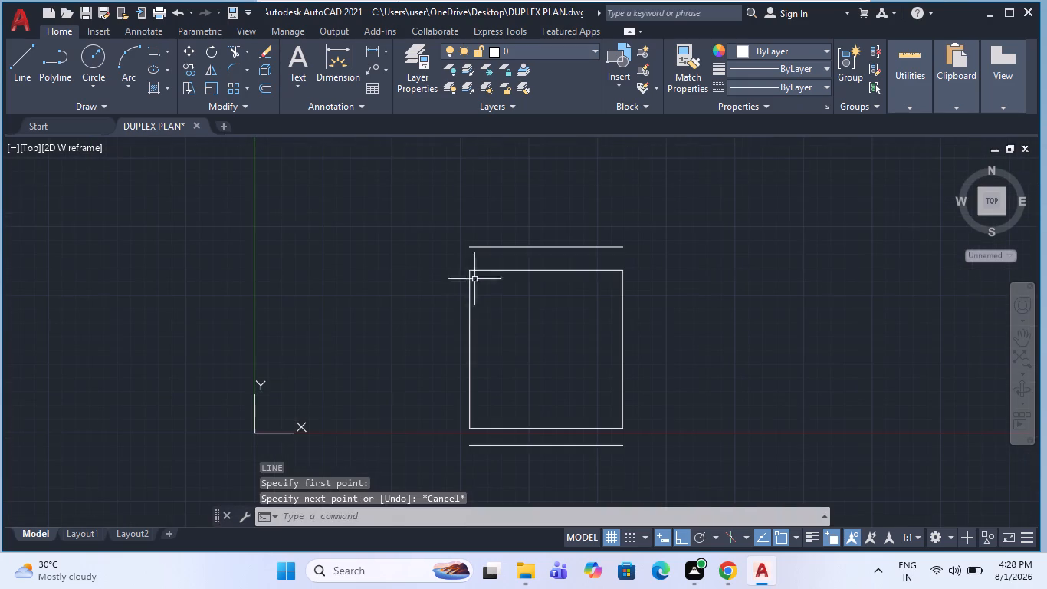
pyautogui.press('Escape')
# Offset the rectangle's left edge 12' to the left.
pyautogui.press('o')
pyautogui.press('Return')
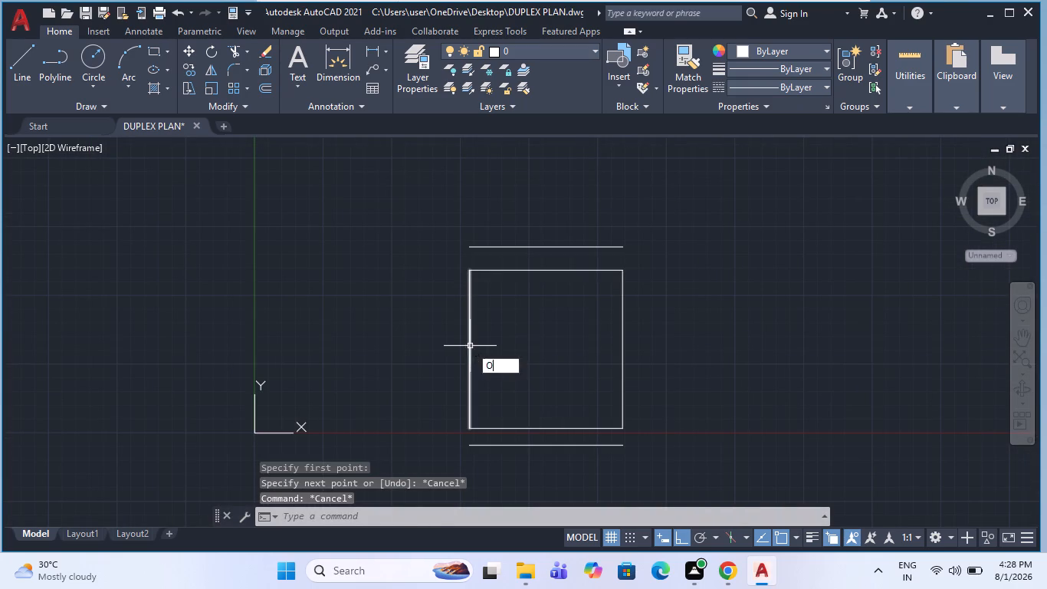
pyautogui.press('space')
pyautogui.click(471, 343)
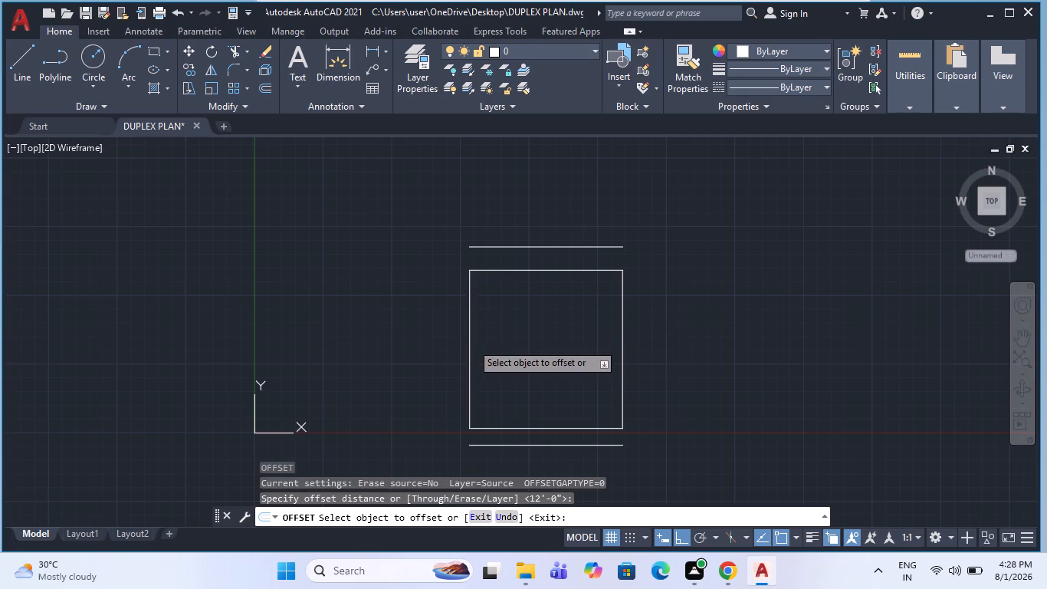
pyautogui.click(341, 353)
pyautogui.press('Escape')
# Draw a short vertical line upward from the left end of the offset line above the rectangle.
pyautogui.scroll(-1, 520, 337)
pyautogui.scroll(1, 536, 370)
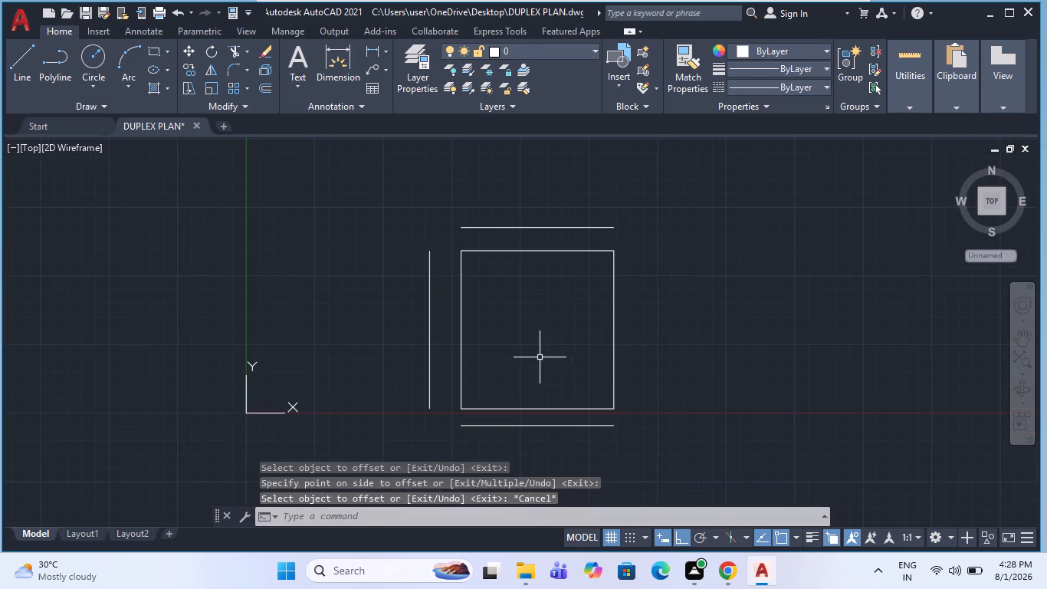
pyautogui.scroll(1, 573, 280)
pyautogui.scroll(-1, 543, 215)
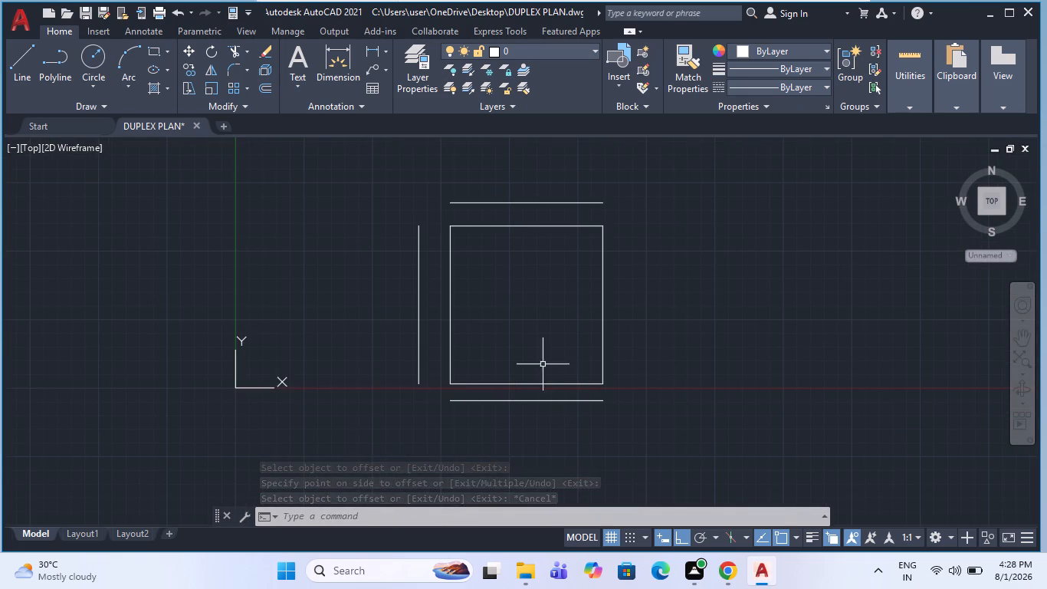
pyautogui.scroll(1, 437, 199)
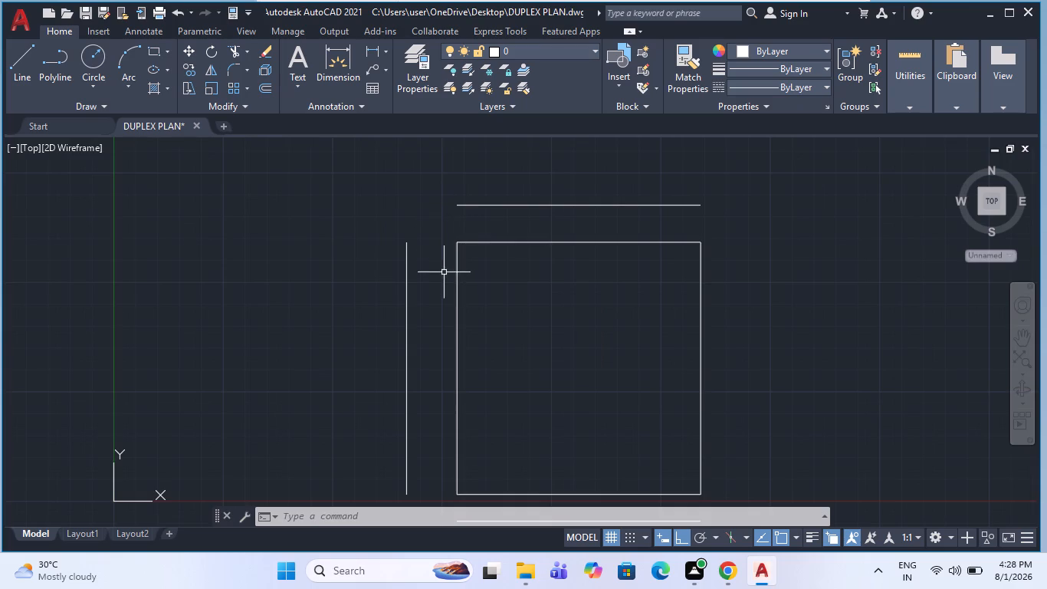
pyautogui.scroll(-1, 456, 282)
pyautogui.press('l')
pyautogui.press('space')
pyautogui.click(458, 230)
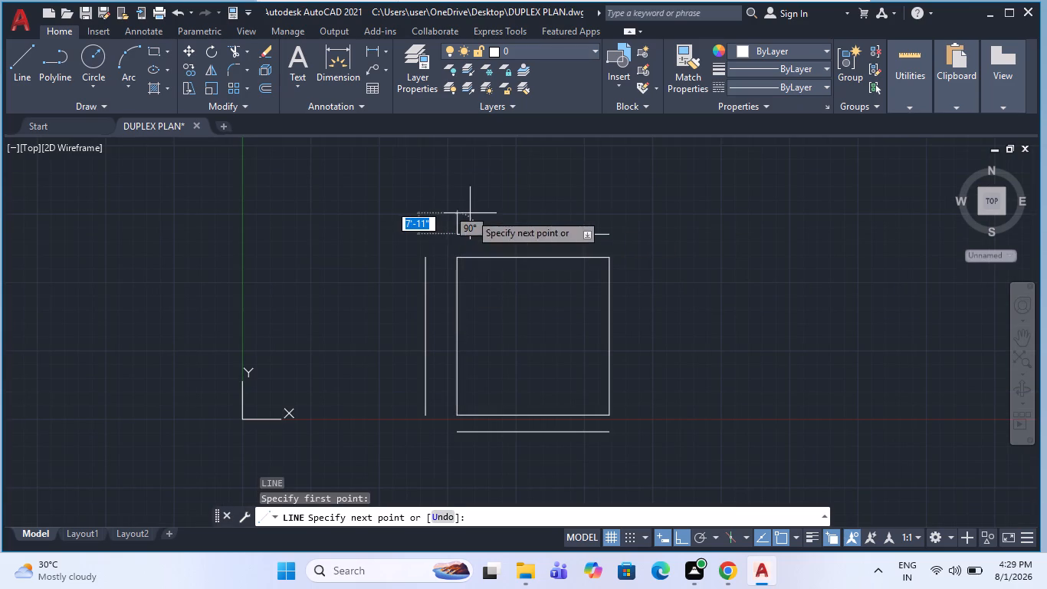
pyautogui.scroll(1, 470, 213)
pyautogui.click(461, 219)
pyautogui.press('Escape')
# Stretch the upper end of the left offset line up to align with the top of the short vertical line.
pyautogui.click(401, 302)
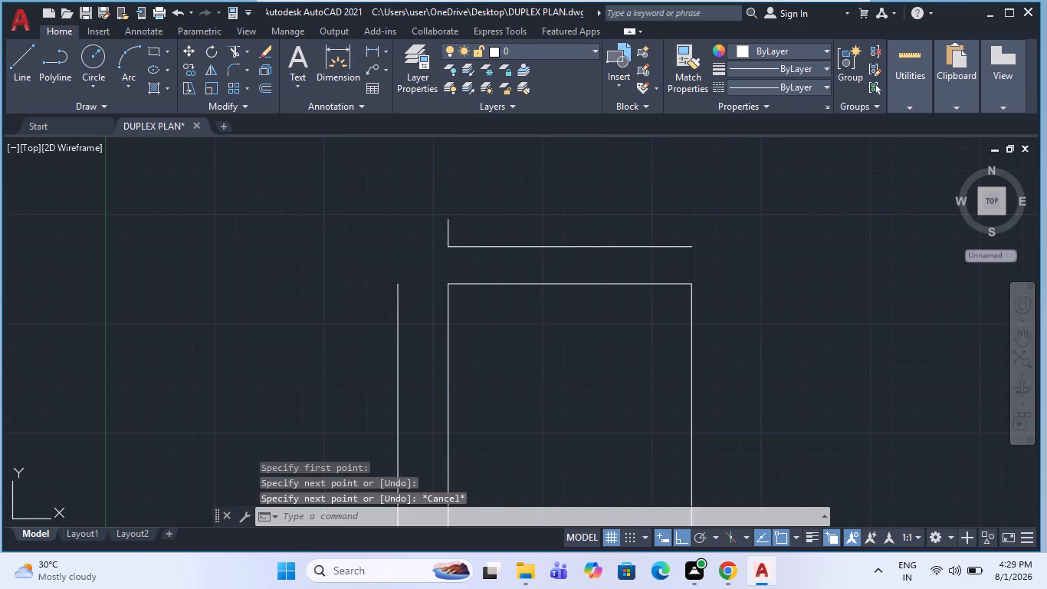
pyautogui.click(379, 308)
pyautogui.click(401, 285)
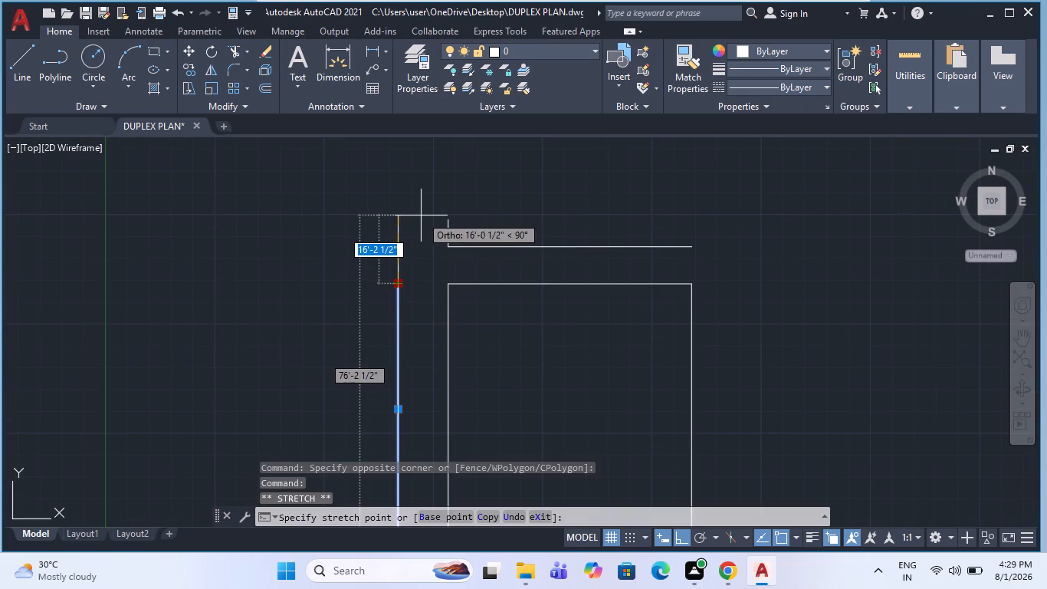
pyautogui.click(430, 222)
pyautogui.press('Escape')
pyautogui.scroll(-3, 403, 205)
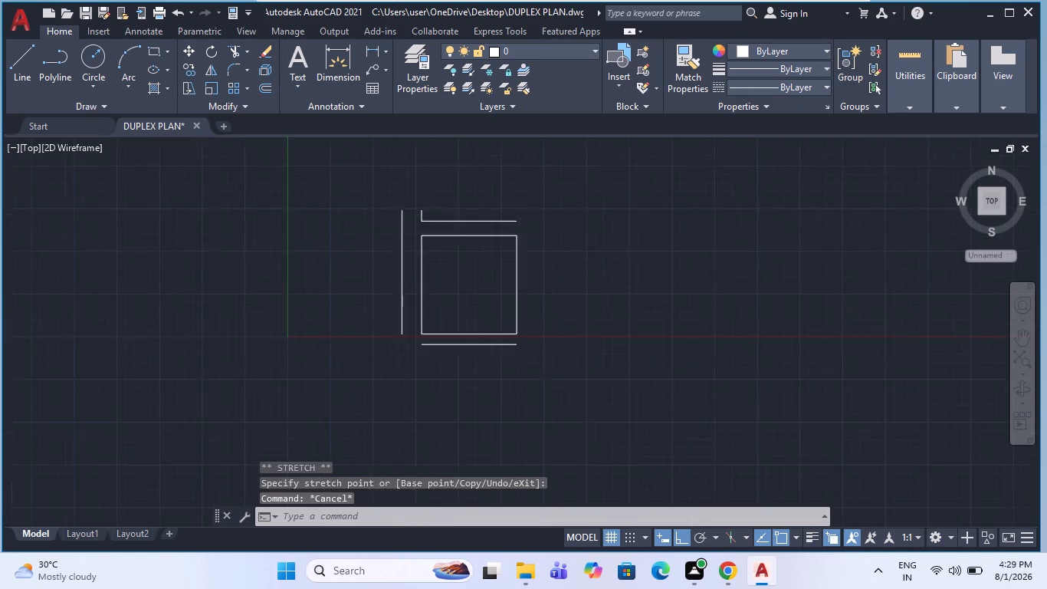
pyautogui.press('Escape')
# Draw a vertical line about 4'-10 1/2" downward from the left end of the offset line below the rectangle.
pyautogui.scroll(3, 411, 291)
pyautogui.press('l')
pyautogui.press('space')
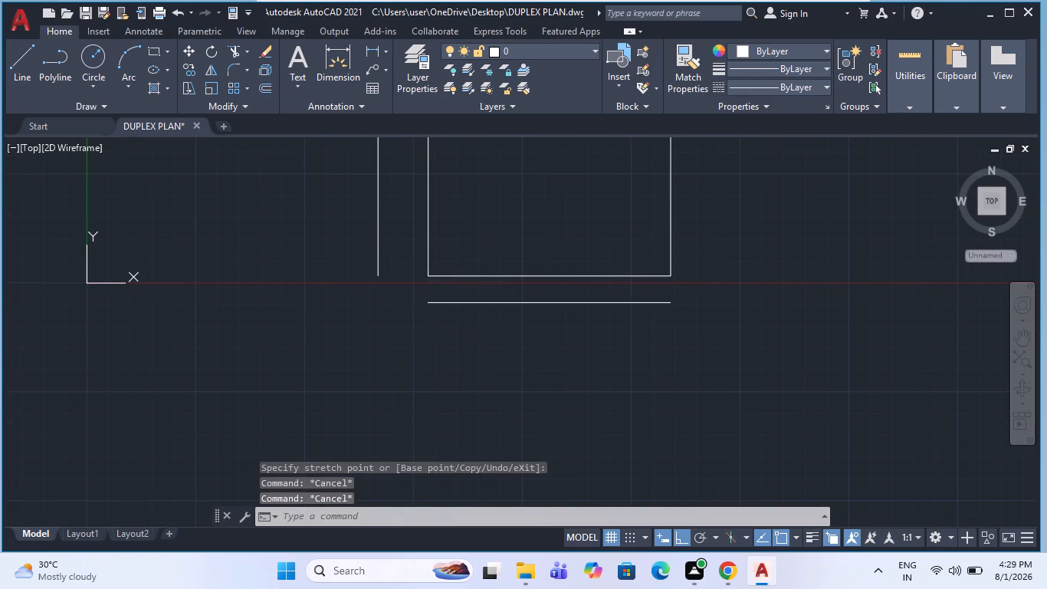
pyautogui.click(435, 301)
pyautogui.scroll(2, 436, 331)
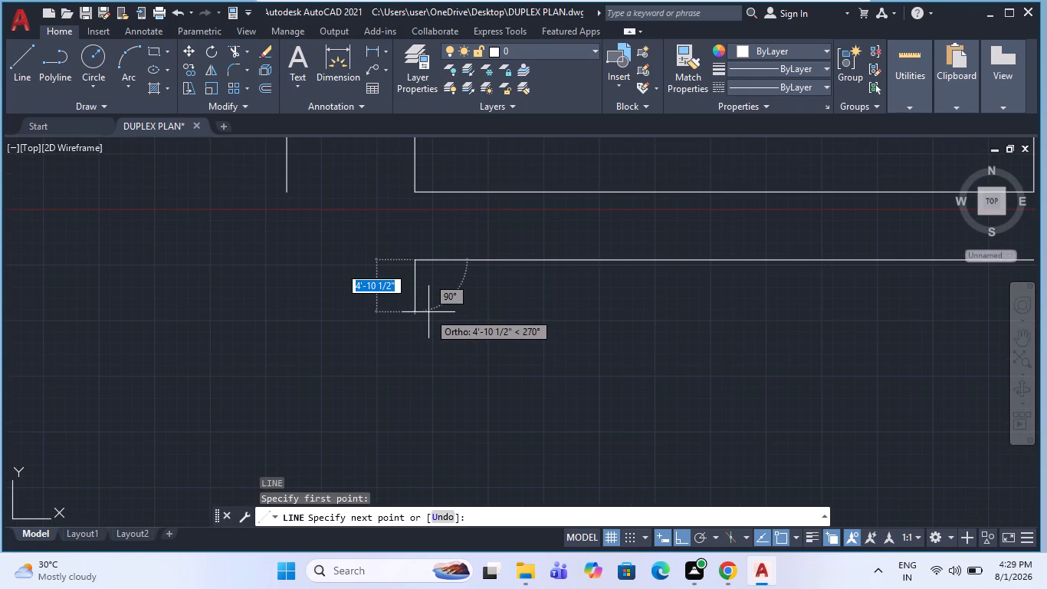
pyautogui.click(428, 311)
pyautogui.press('Escape')
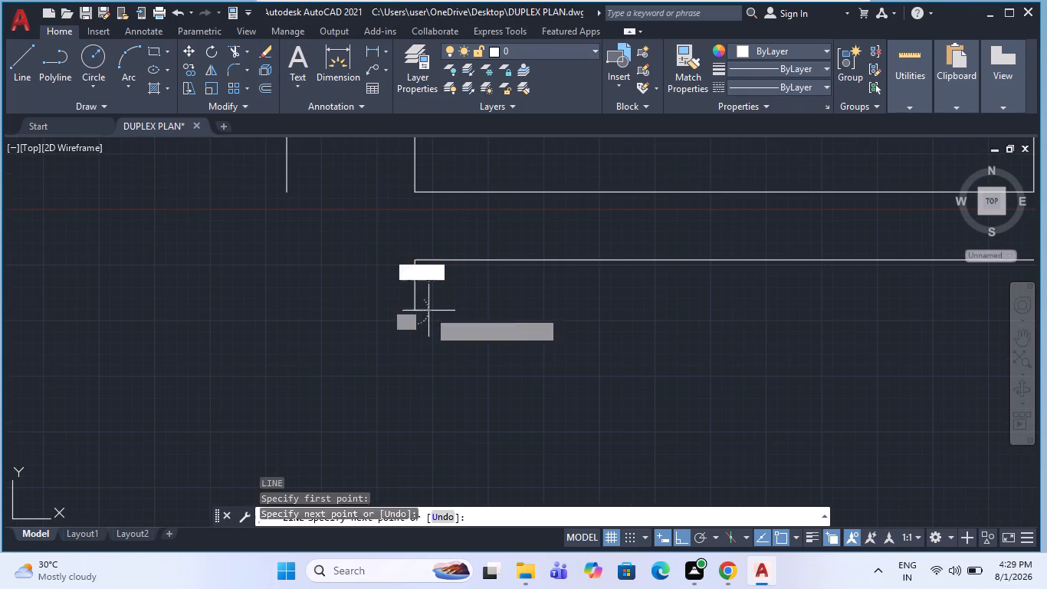
# Stretch the lower end of the left offset line down to align with the bottom of the lower short vertical line.
pyautogui.click(290, 224)
pyautogui.click(264, 184)
pyautogui.click(285, 193)
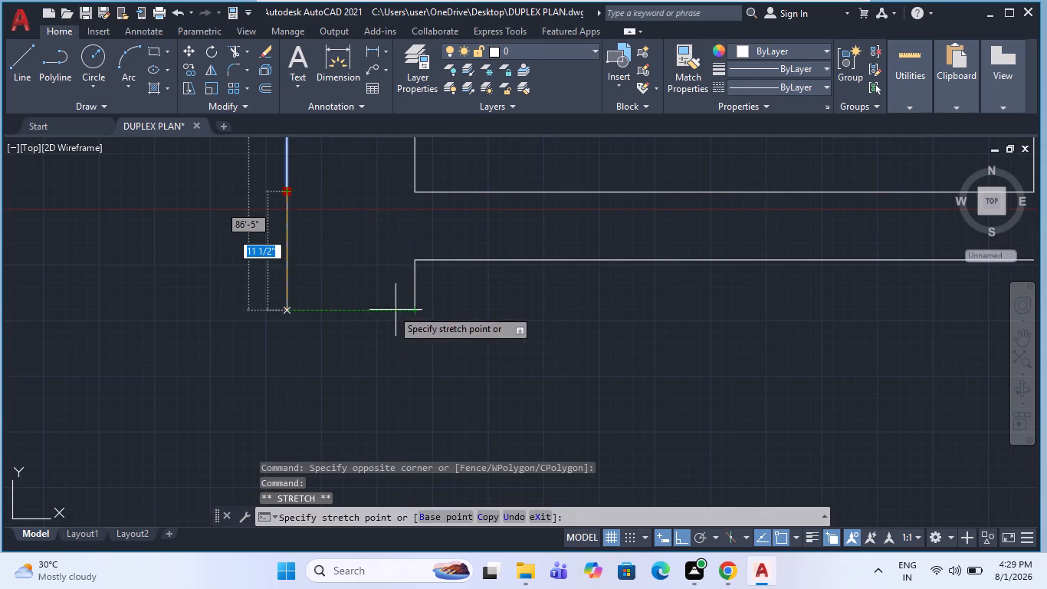
pyautogui.click(369, 305)
pyautogui.press('Escape')
pyautogui.scroll(-2, 343, 311)
pyautogui.press('Escape')
pyautogui.scroll(-2, 416, 320)
pyautogui.press('Escape')
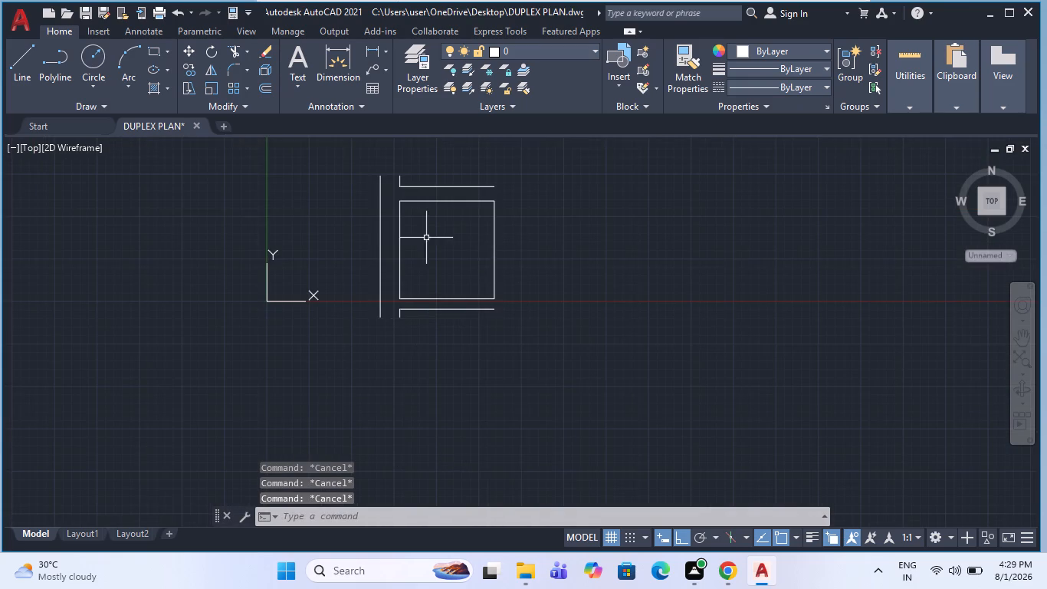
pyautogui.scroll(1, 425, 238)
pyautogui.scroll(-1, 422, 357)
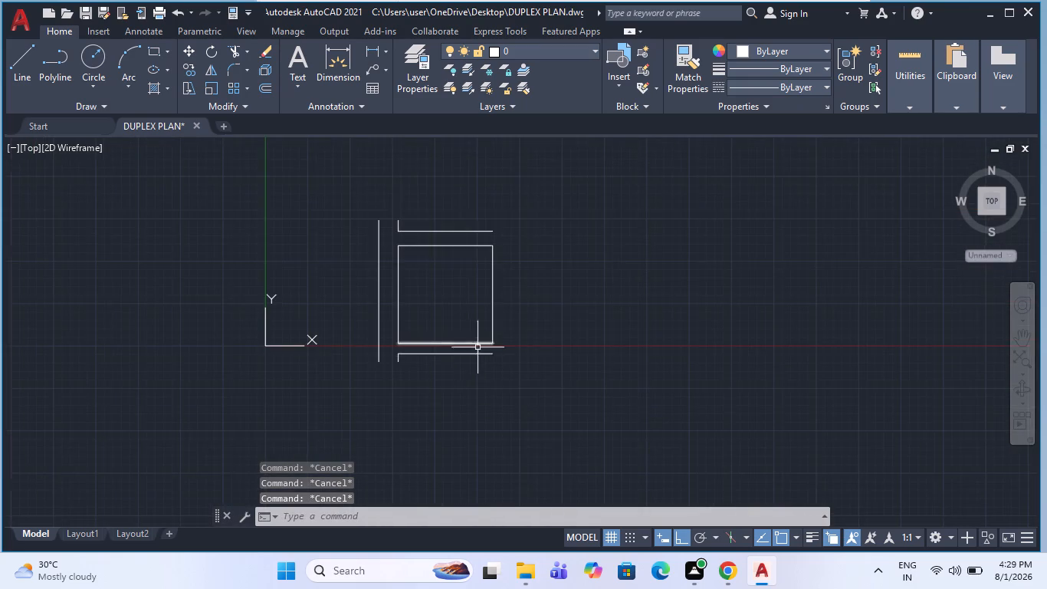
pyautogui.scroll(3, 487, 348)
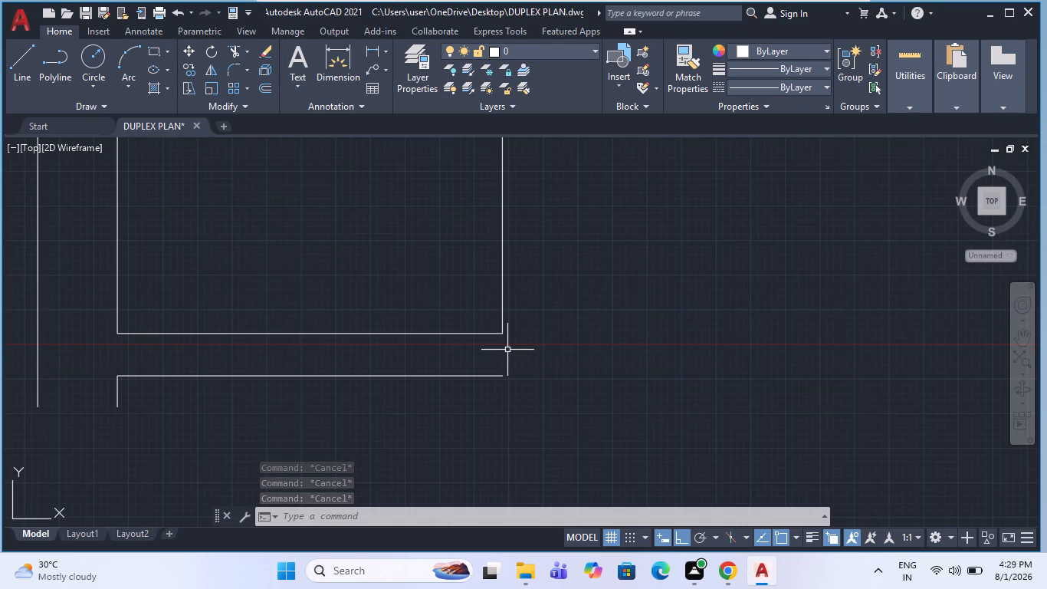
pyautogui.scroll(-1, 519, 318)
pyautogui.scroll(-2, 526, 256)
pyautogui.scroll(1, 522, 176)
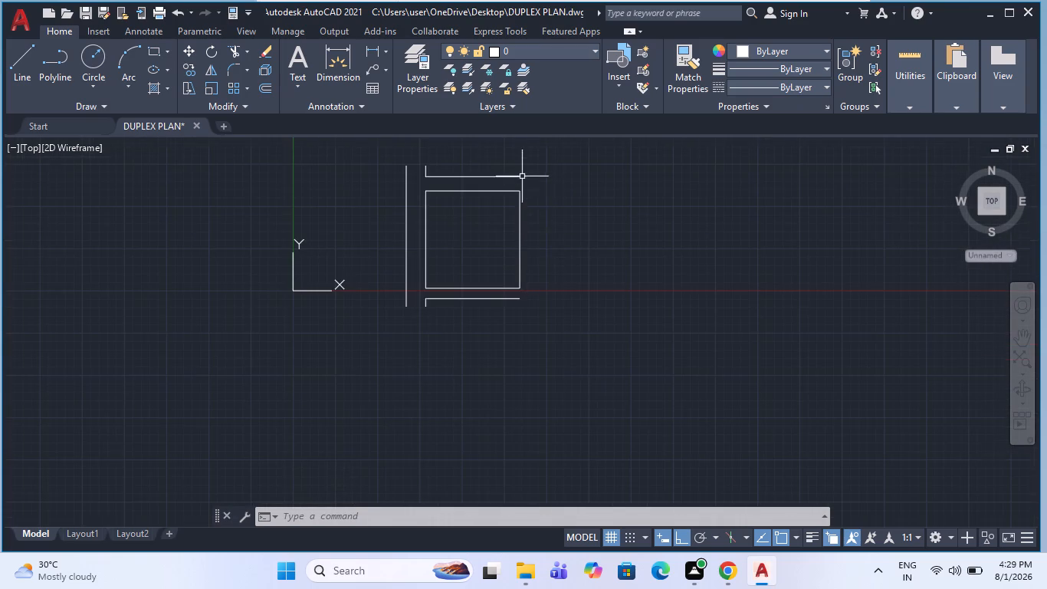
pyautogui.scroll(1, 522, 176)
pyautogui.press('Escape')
# Create a new layer named SITE PLAN and set its color to red.
pyautogui.click(413, 58)
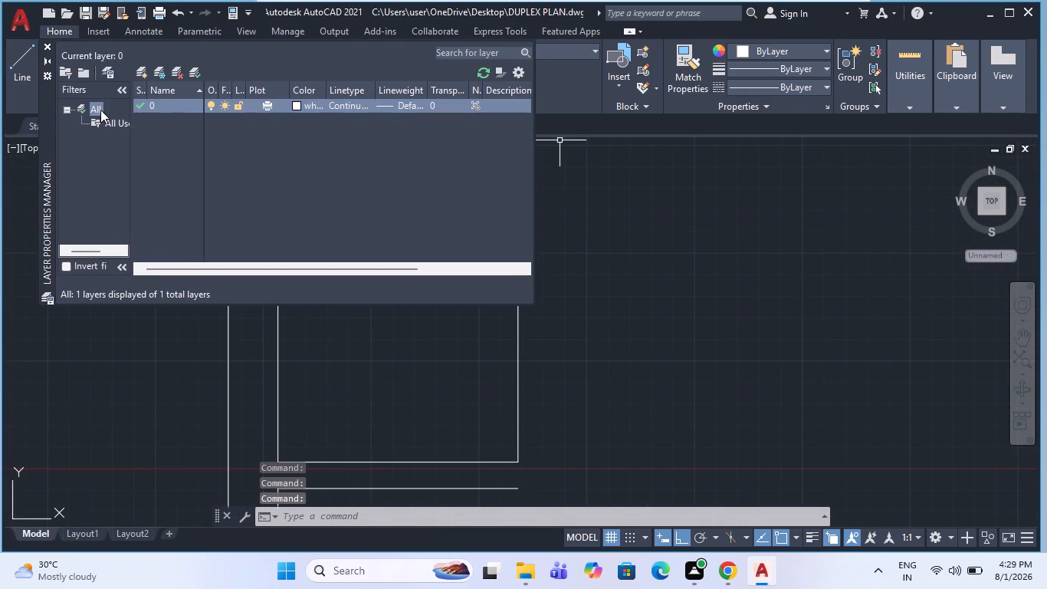
pyautogui.click(143, 74)
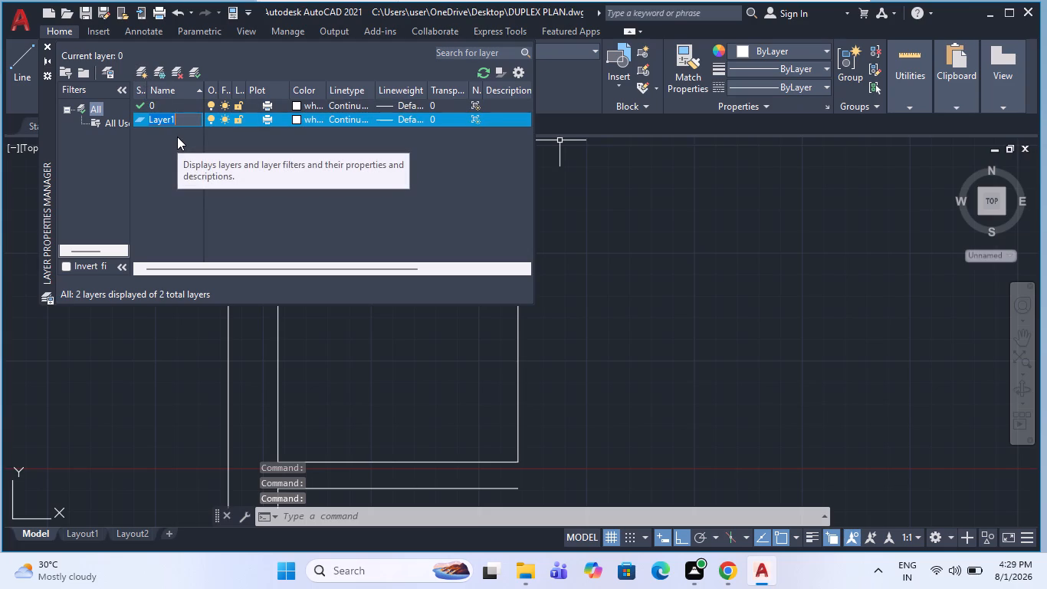
pyautogui.write('SITE')
pyautogui.press('space')
pyautogui.write('PLAN')
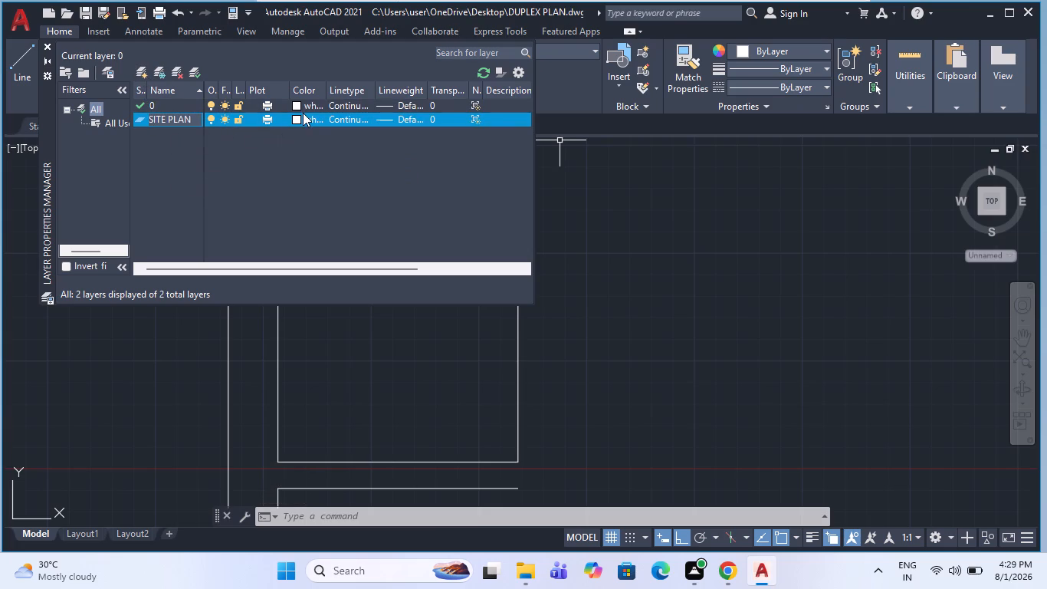
pyautogui.click(303, 113)
pyautogui.click(303, 121)
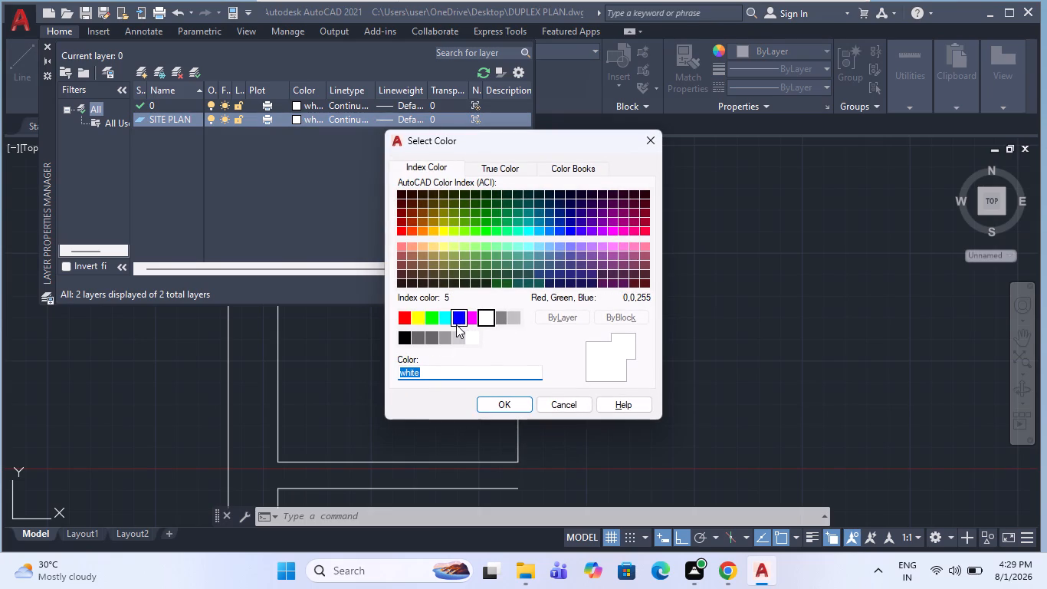
pyautogui.click(410, 321)
pyautogui.click(407, 322)
pyautogui.click(497, 401)
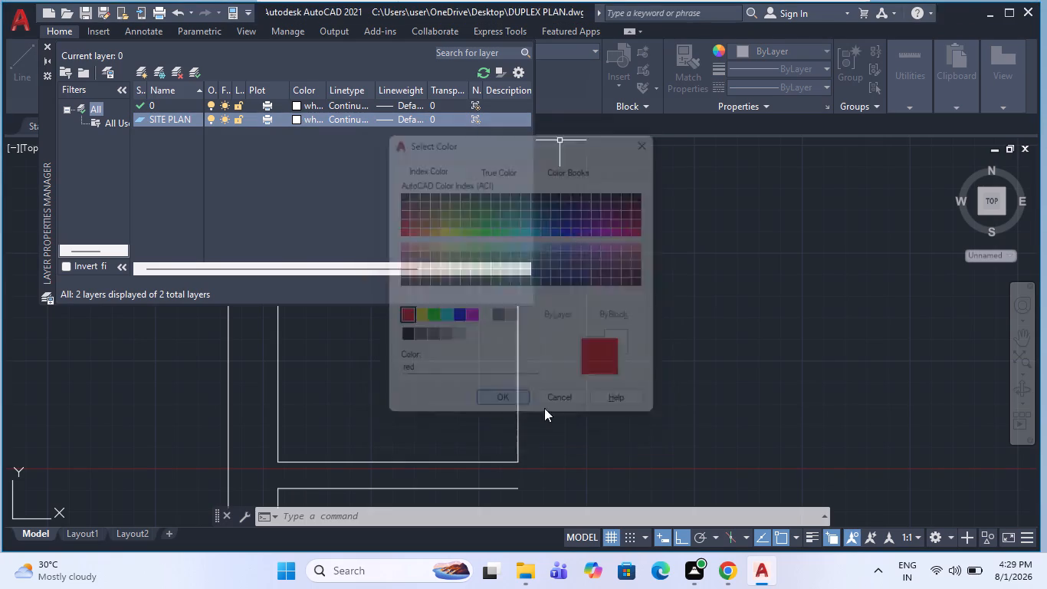
pyautogui.click(44, 44)
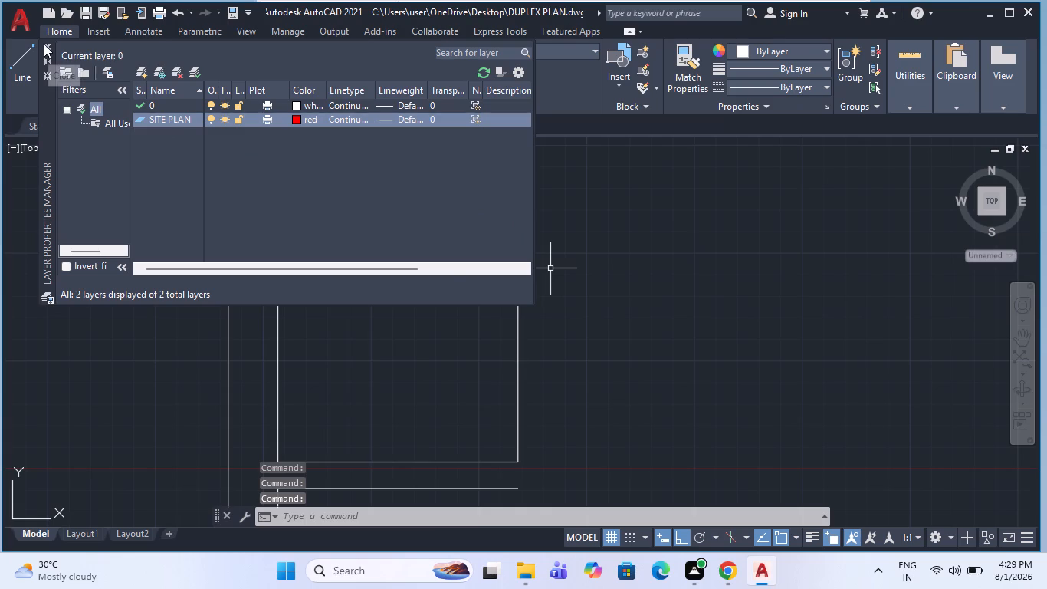
# Assign the plot rectangle to the SITE PLAN layer.
pyautogui.scroll(-1, 509, 364)
pyautogui.scroll(1, 537, 416)
pyautogui.click(539, 443)
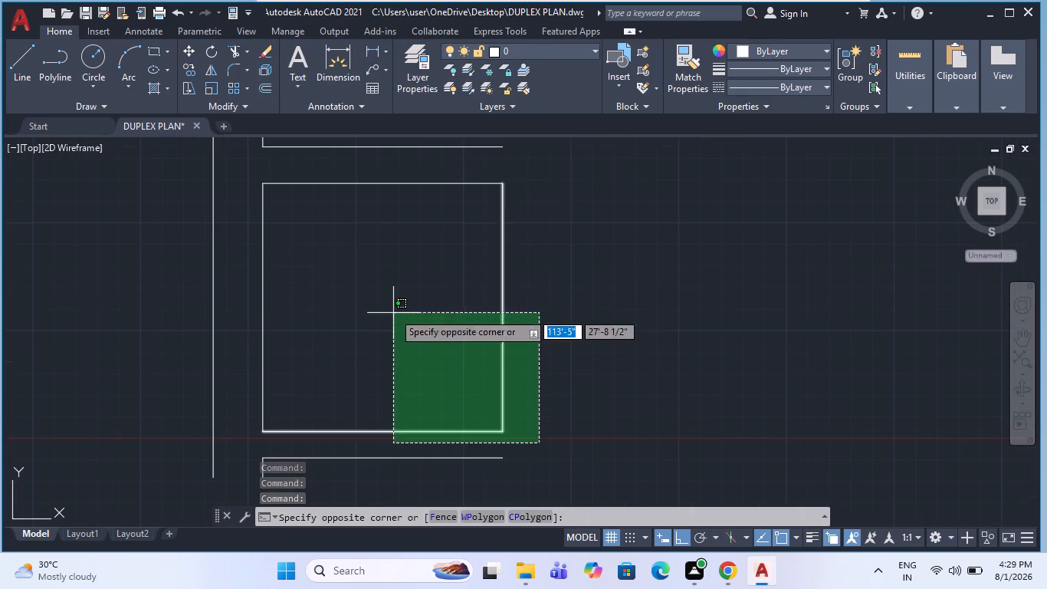
pyautogui.click(247, 164)
pyautogui.click(497, 52)
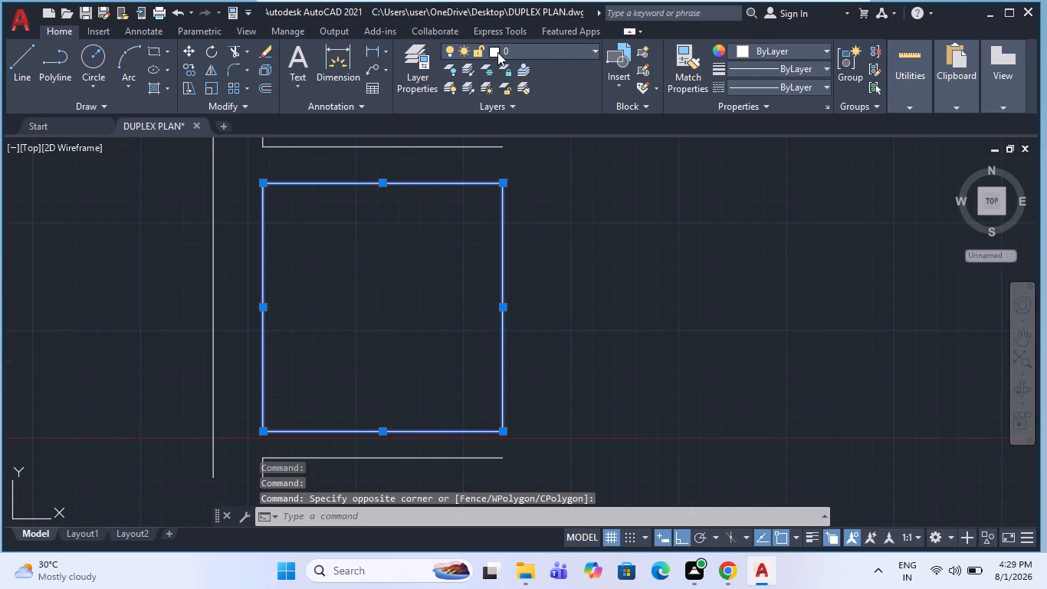
pyautogui.click(515, 87)
pyautogui.press('Escape')
pyautogui.click(576, 260)
pyautogui.press('Escape')
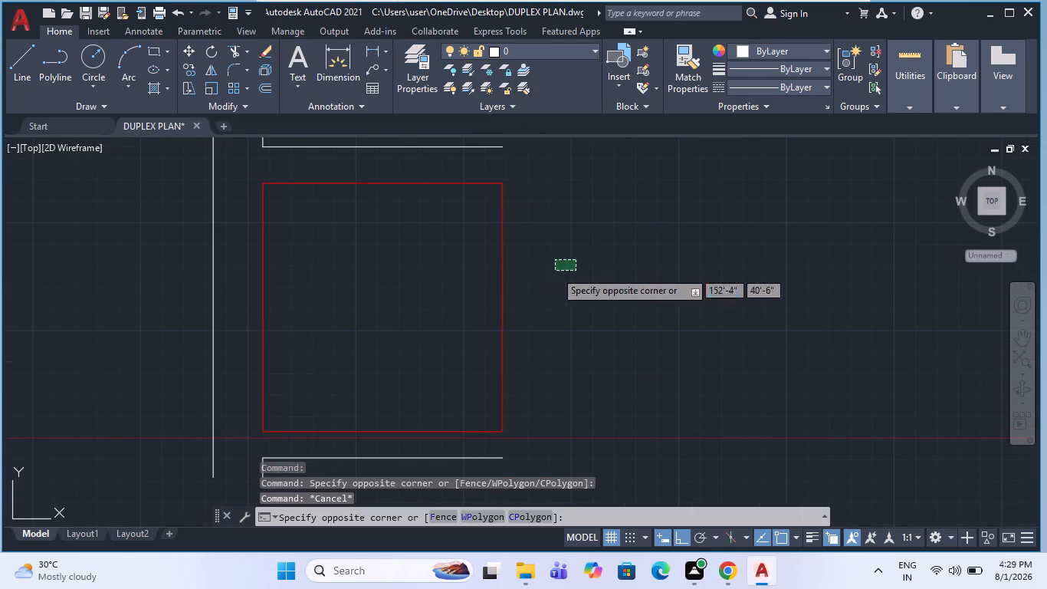
pyautogui.scroll(-1, 555, 271)
pyautogui.press('Escape')
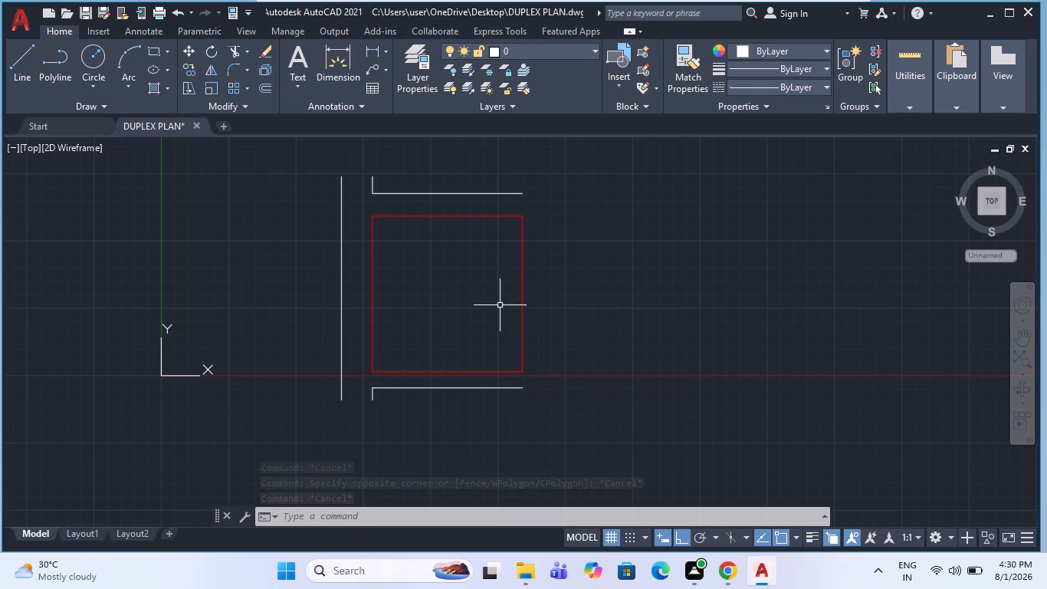
# Draw a break-line symbol between the lower ends of the left offset line and the lower short vertical line, with the break near mid-span.
pyautogui.press('Escape')
pyautogui.scroll(2, 368, 307)
pyautogui.press('Escape')
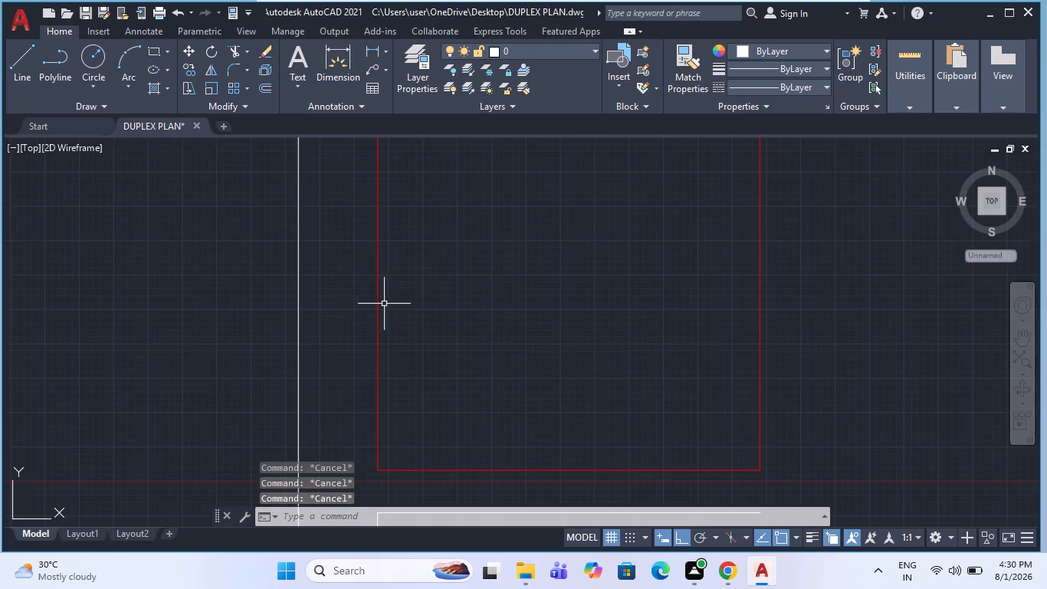
pyautogui.scroll(-2, 394, 308)
pyautogui.scroll(1, 405, 391)
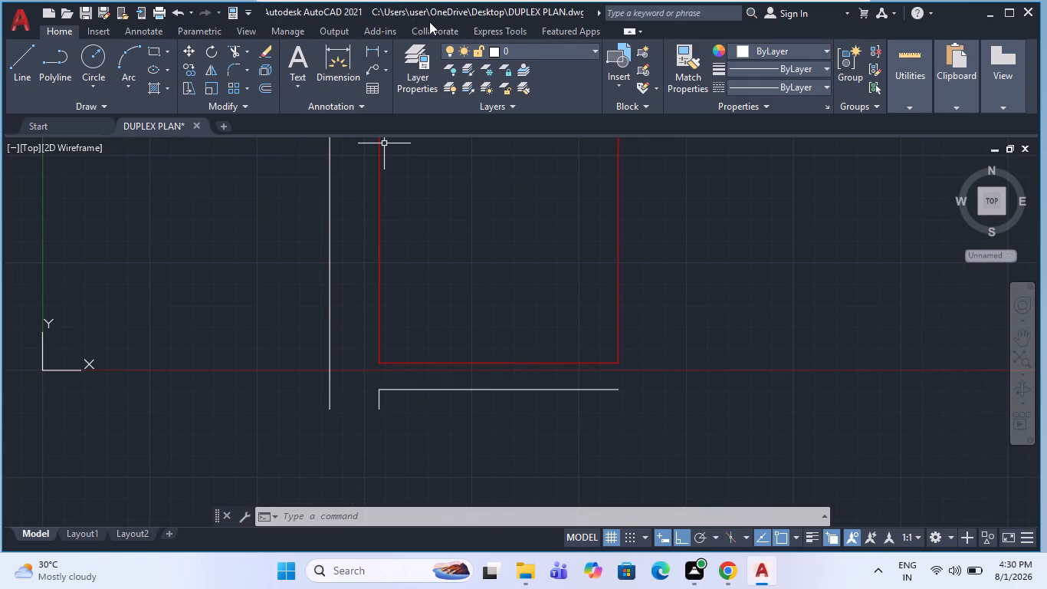
pyautogui.click(496, 39)
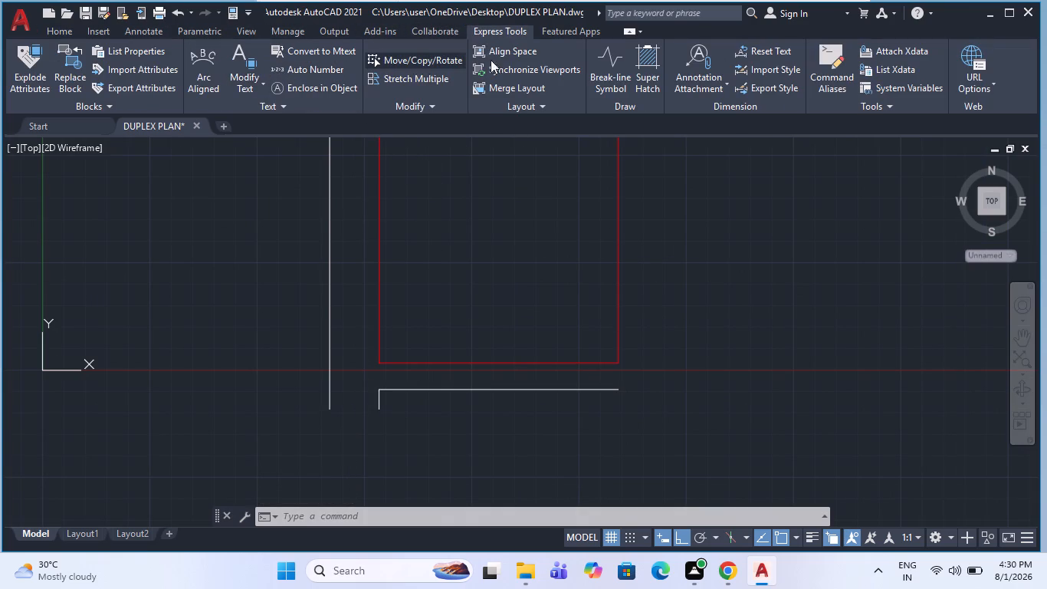
pyautogui.click(610, 64)
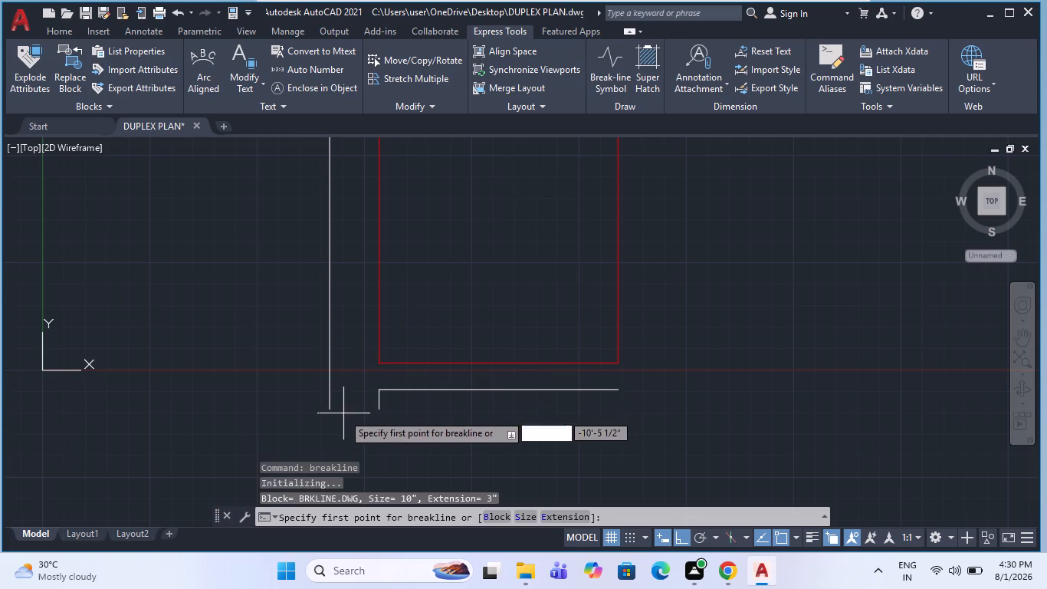
pyautogui.click(325, 410)
pyautogui.click(379, 408)
pyautogui.scroll(1, 346, 416)
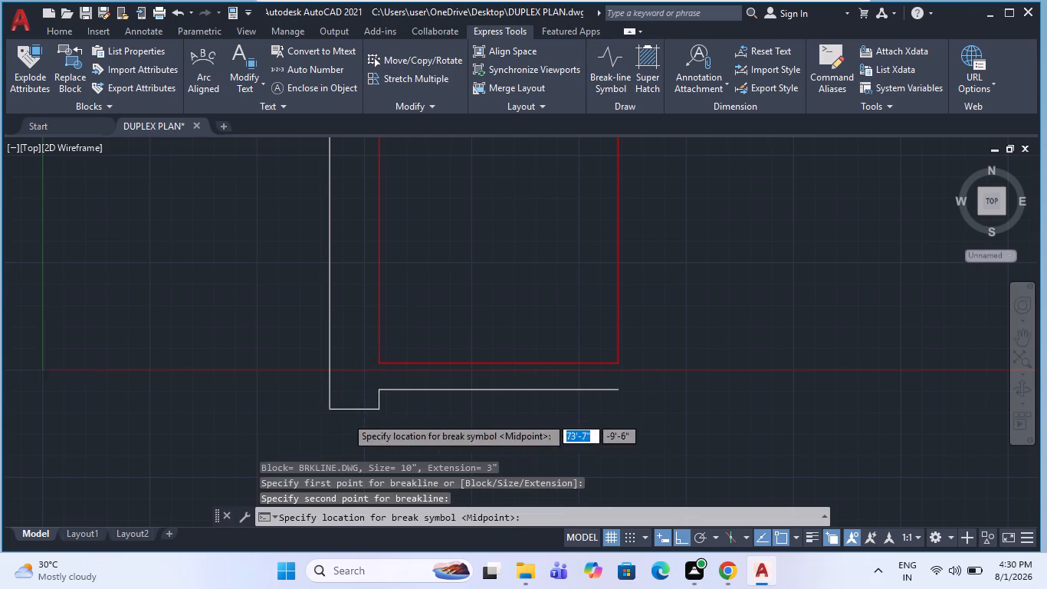
pyautogui.scroll(1, 346, 416)
pyautogui.click(363, 403)
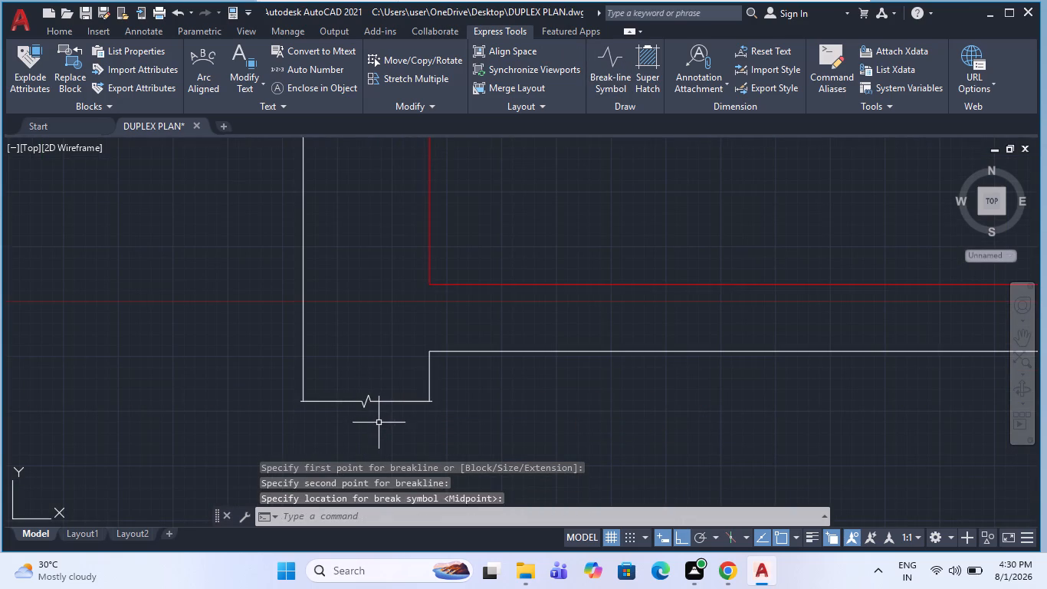
# Enlarge the break line's zigzag by stretching its base vertices outward, its lower peak down and its upper peak up.
pyautogui.scroll(3, 360, 417)
pyautogui.press('Escape')
pyautogui.click(373, 367)
pyautogui.click(355, 388)
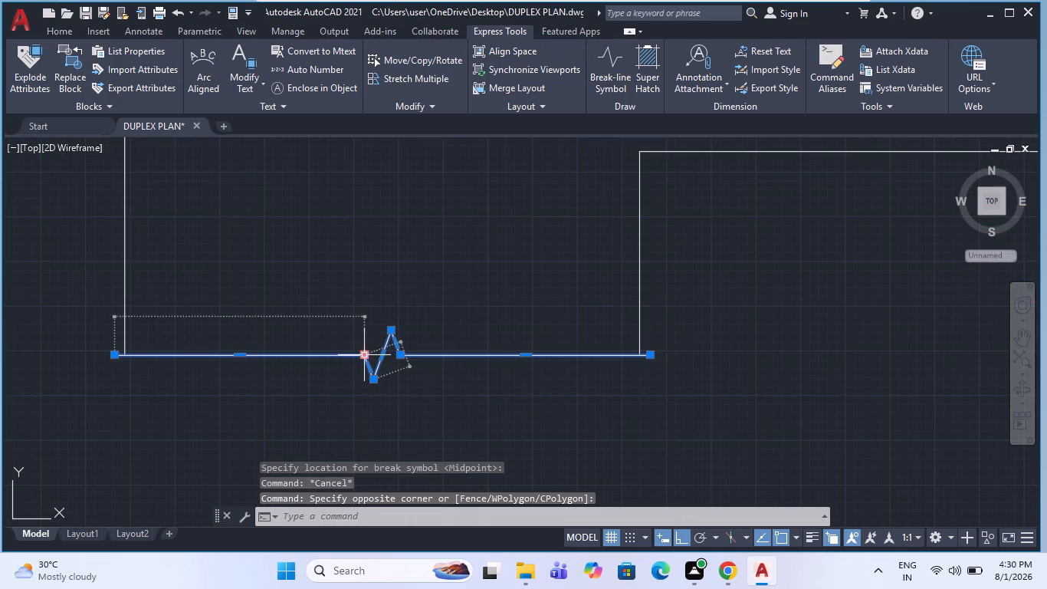
pyautogui.click(363, 353)
pyautogui.click(299, 364)
pyautogui.click(371, 379)
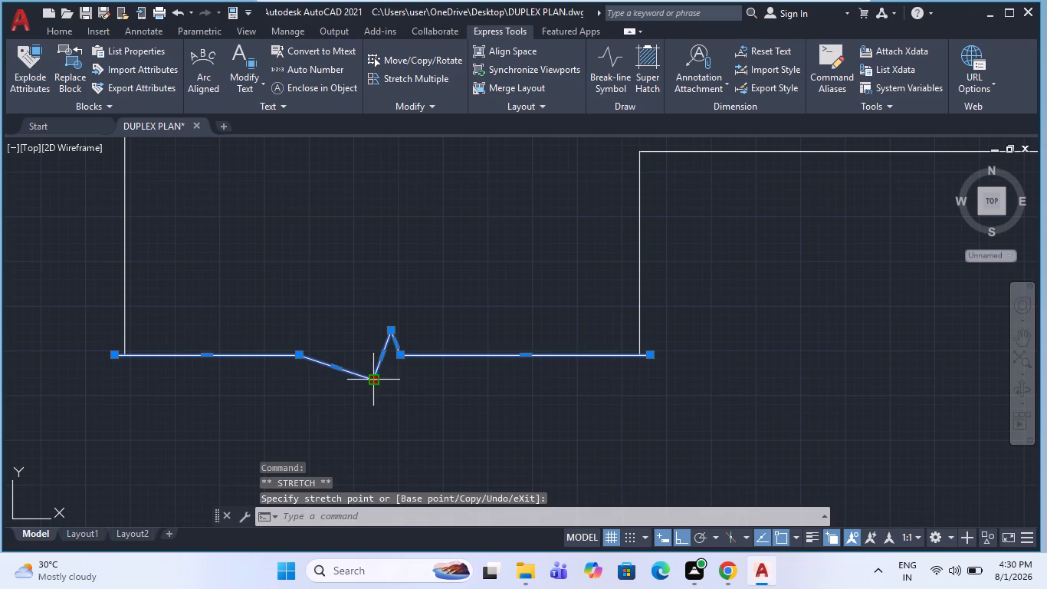
pyautogui.click(361, 458)
pyautogui.click(393, 333)
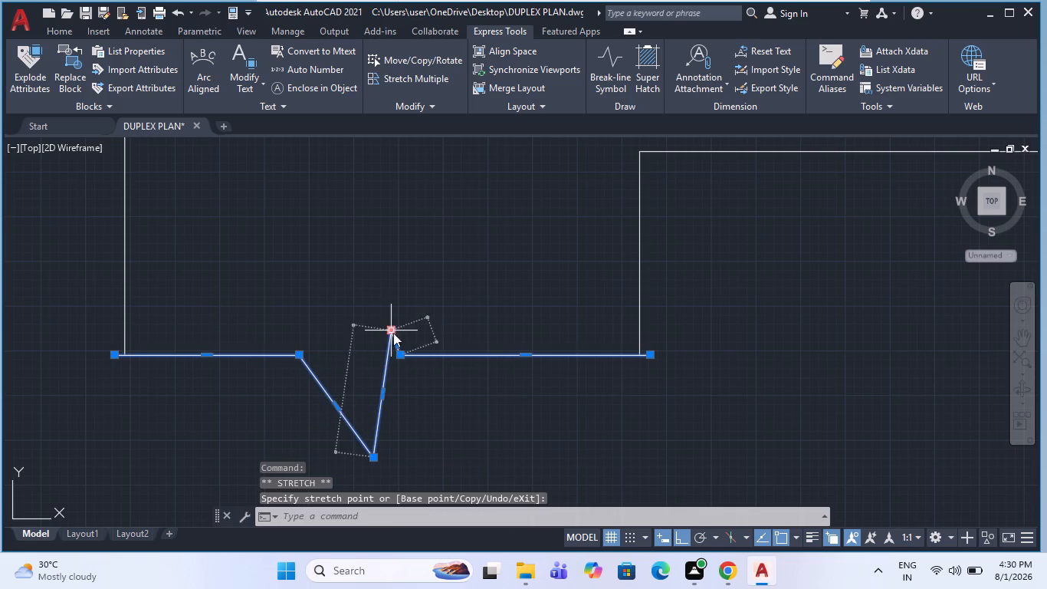
pyautogui.click(396, 178)
pyautogui.click(404, 355)
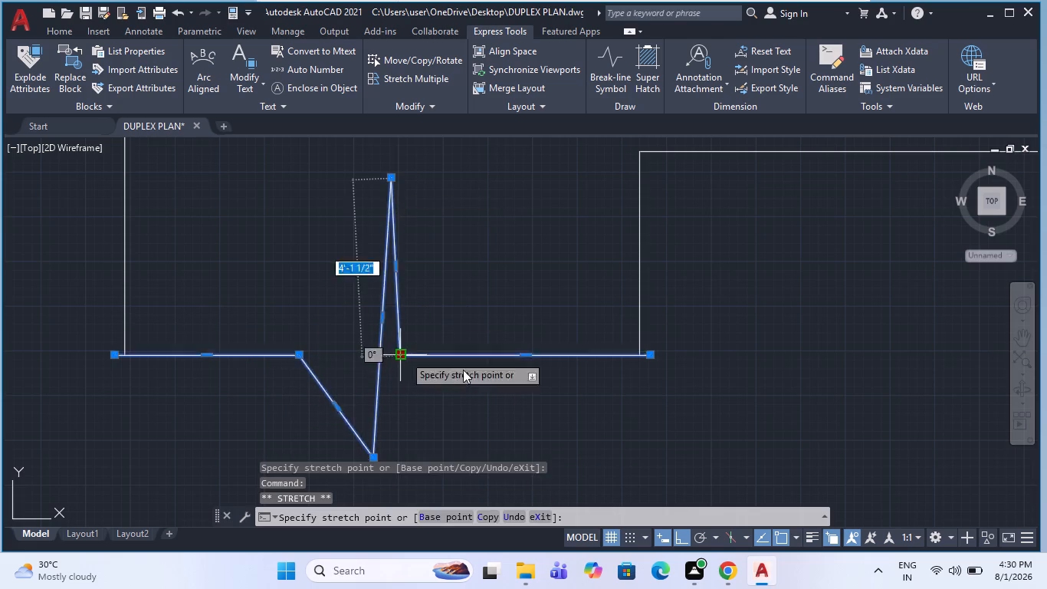
pyautogui.click(475, 361)
pyautogui.scroll(-4, 428, 340)
pyautogui.press('Escape')
pyautogui.scroll(-3, 383, 381)
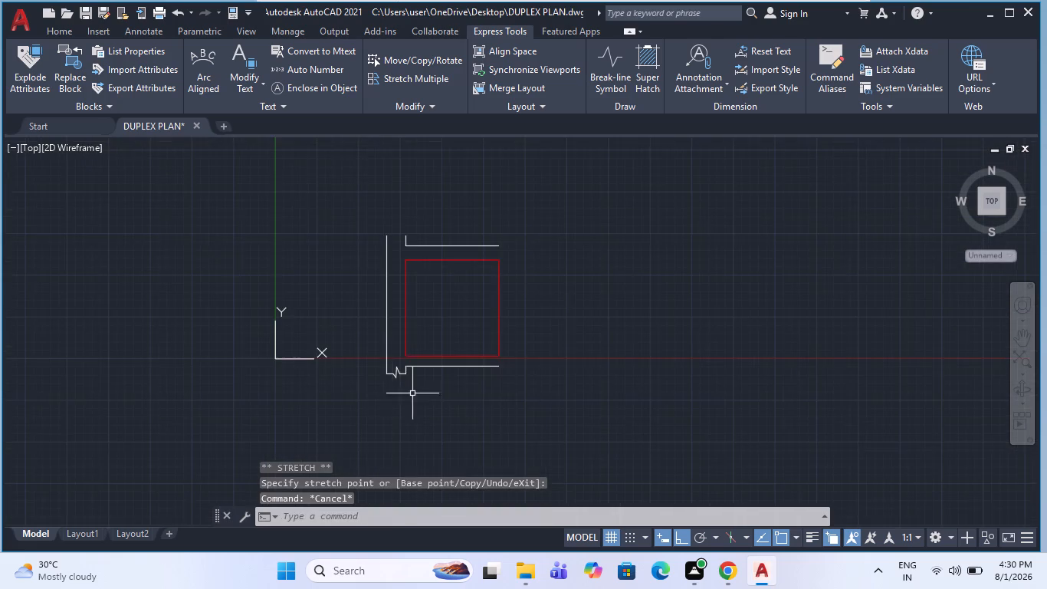
# Stretch both ends of the break line outward past the two vertical lines it connects.
pyautogui.scroll(2, 431, 369)
pyautogui.scroll(2, 349, 387)
pyautogui.click(373, 378)
pyautogui.click(359, 399)
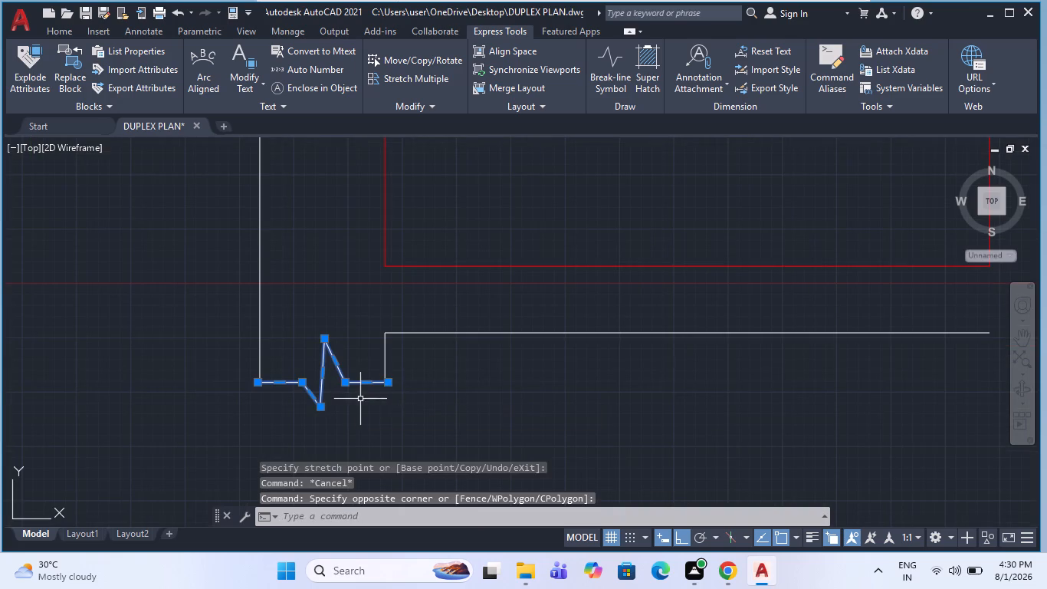
pyautogui.click(389, 382)
pyautogui.click(415, 393)
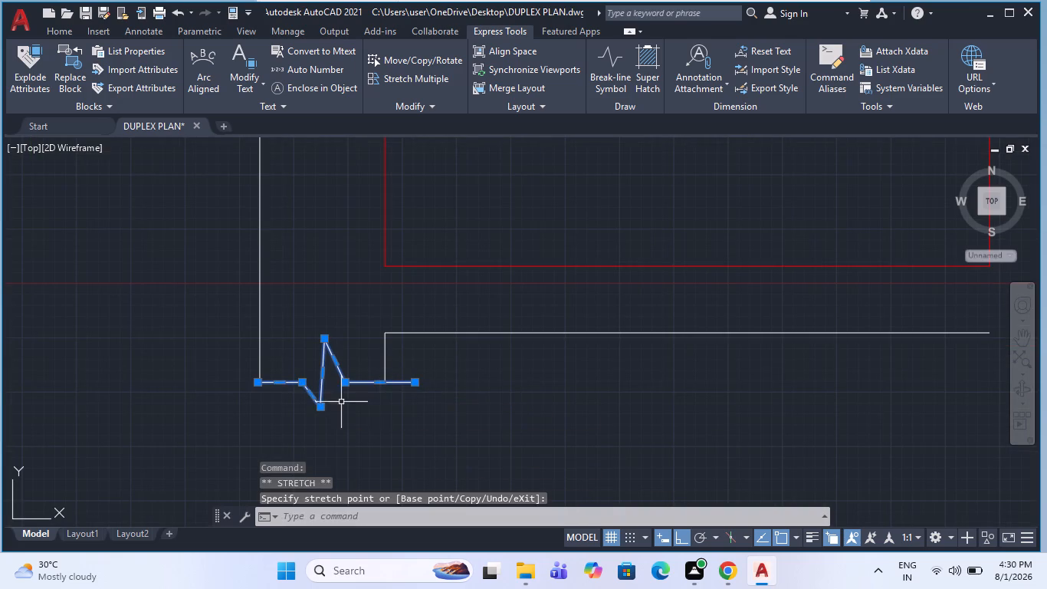
pyautogui.click(258, 383)
pyautogui.click(212, 395)
pyautogui.press('Escape')
pyautogui.scroll(-3, 258, 383)
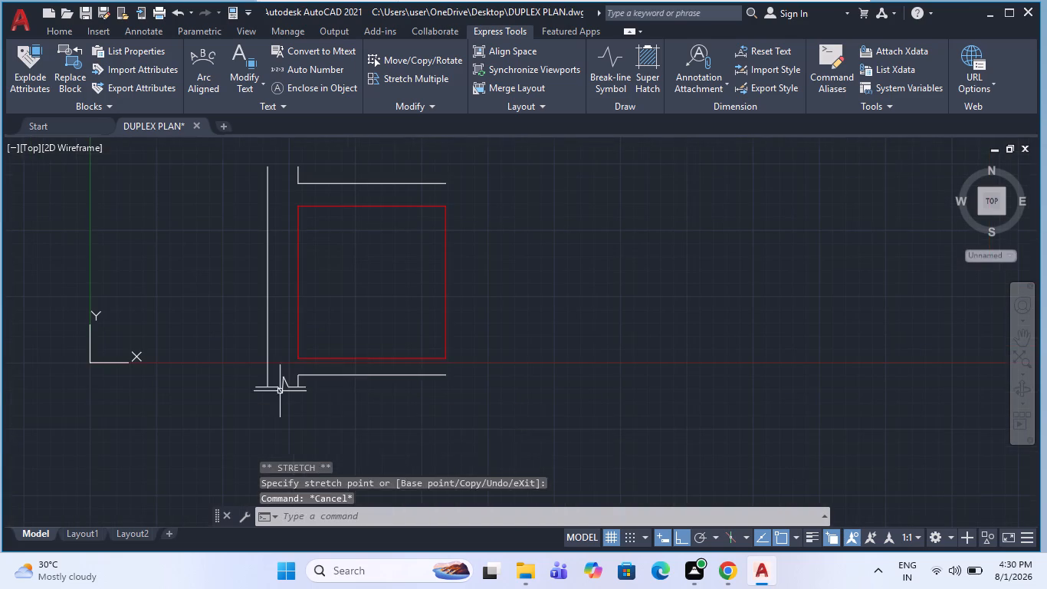
# Draw a short horizontal line outward from the red plot rectangle's lower-right corner.
pyautogui.press('Escape')
pyautogui.scroll(-1, 398, 333)
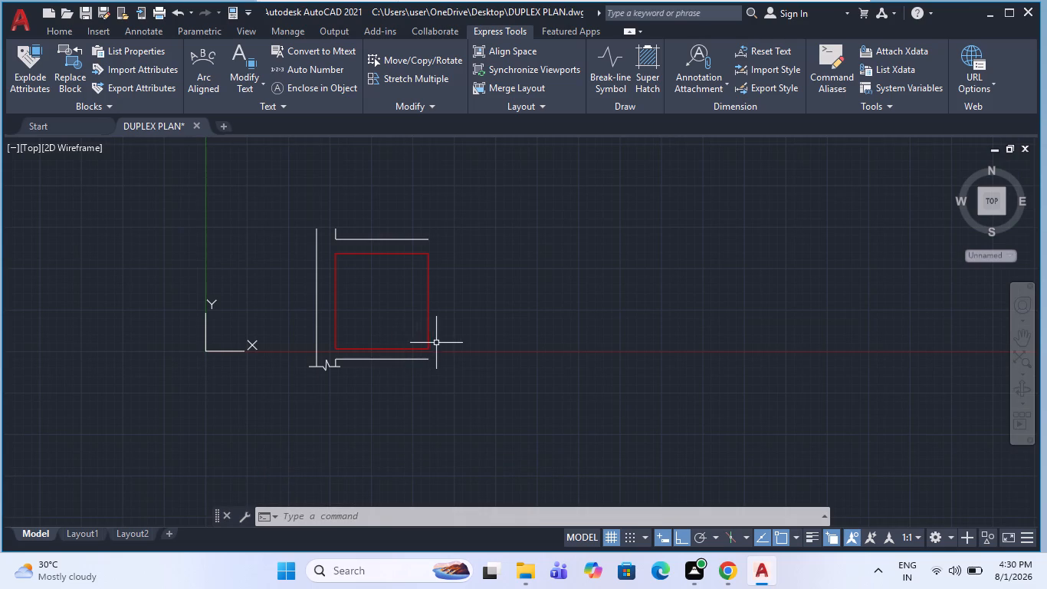
pyautogui.scroll(3, 399, 364)
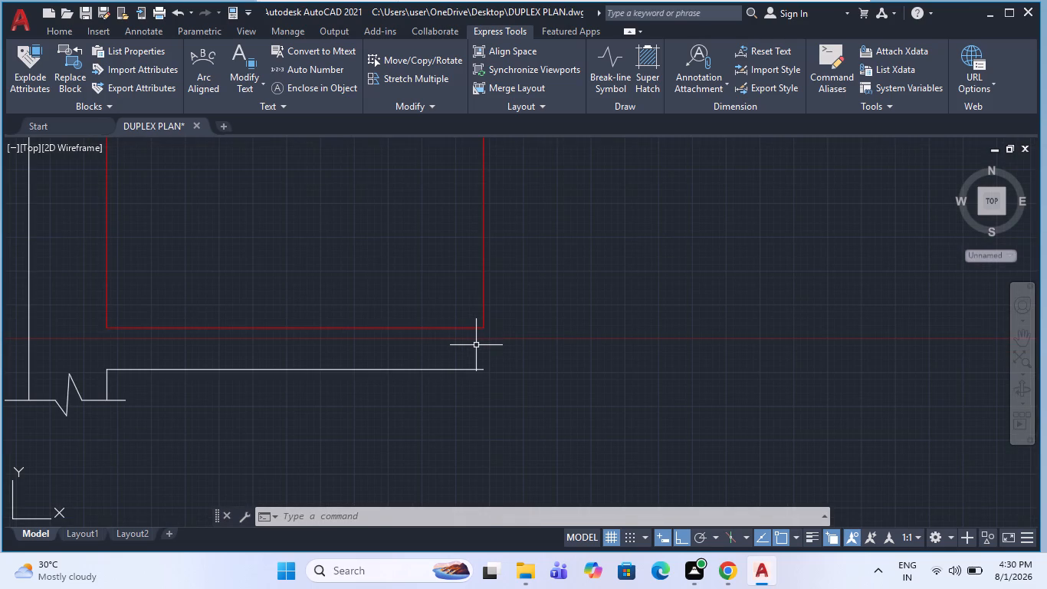
pyautogui.press('l')
pyautogui.press('space')
pyautogui.click(487, 328)
pyautogui.click(527, 334)
pyautogui.press('Escape')
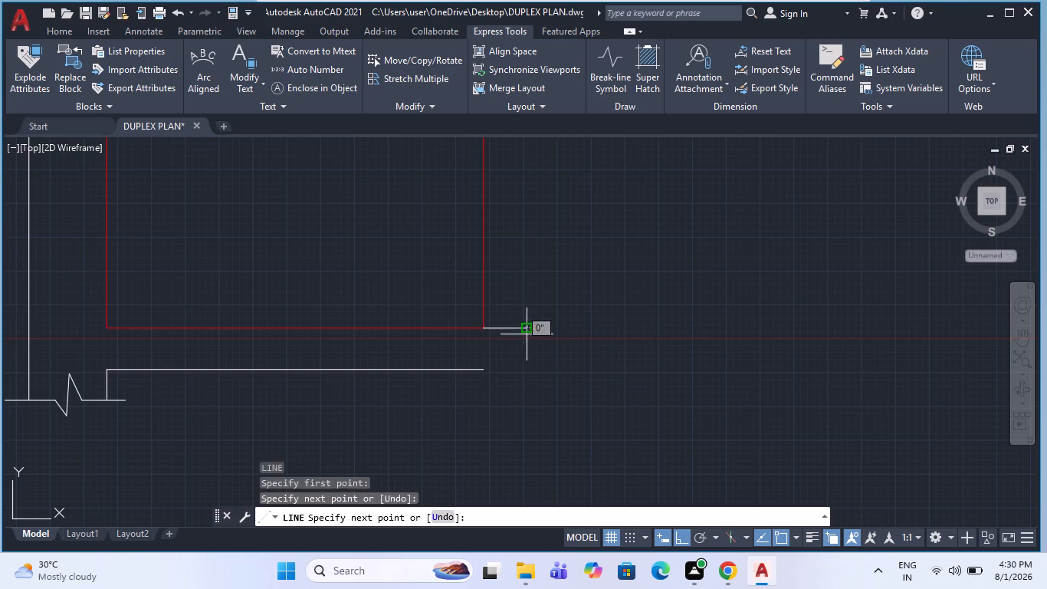
pyautogui.press('space')
pyautogui.press('Escape')
# Stretch the right end of the lower horizontal offset line outward past the plot's right edge.
pyautogui.click(479, 373)
pyautogui.click(444, 360)
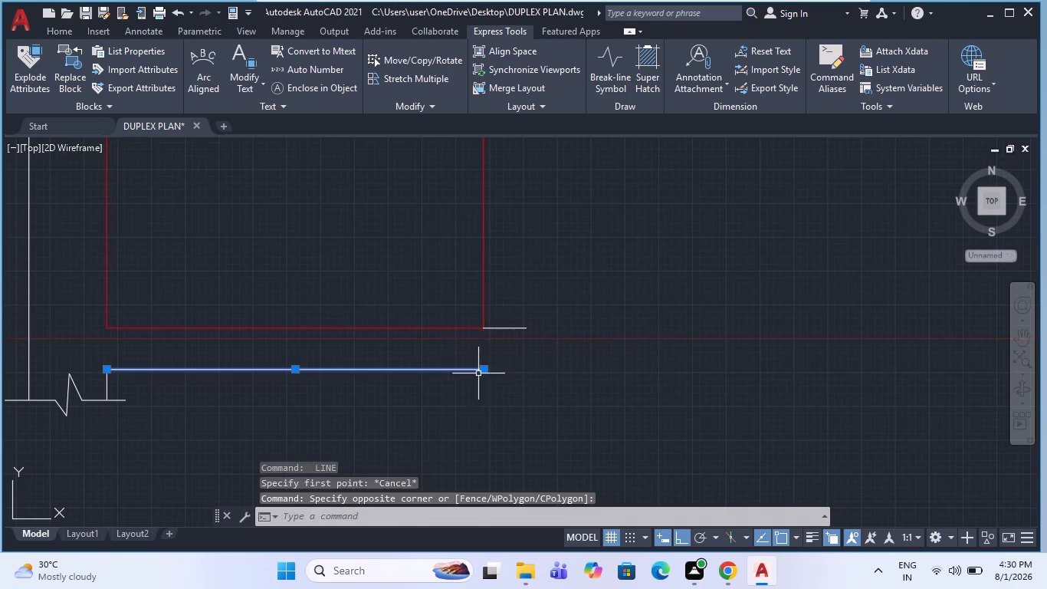
pyautogui.click(480, 373)
pyautogui.click(521, 373)
pyautogui.press('Escape')
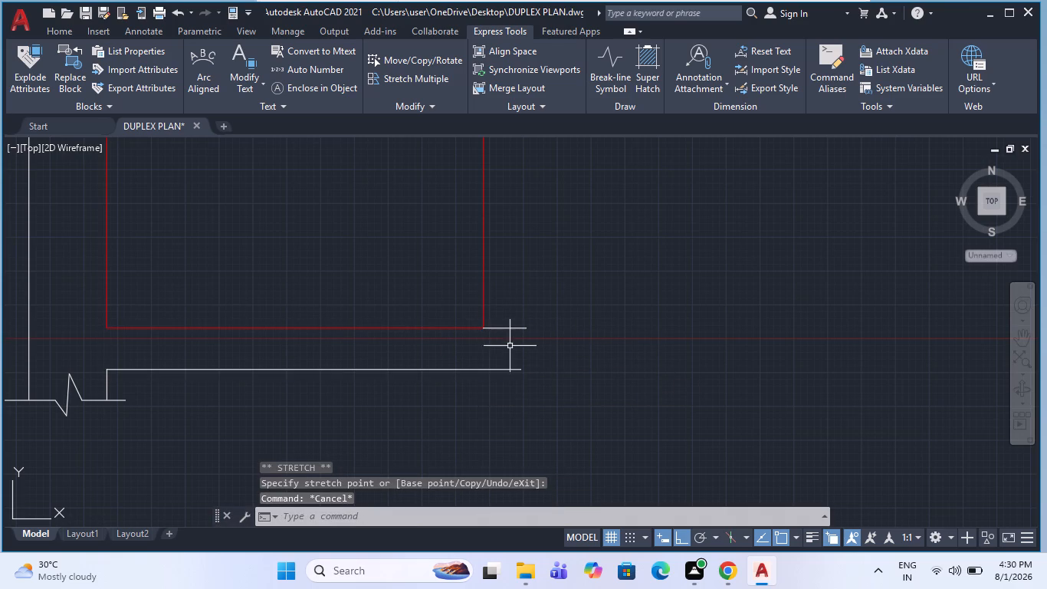
# Draw a vertical break line of size 16" between the lower offset line and the short corner line, with the break near mid-span.
pyautogui.click(591, 68)
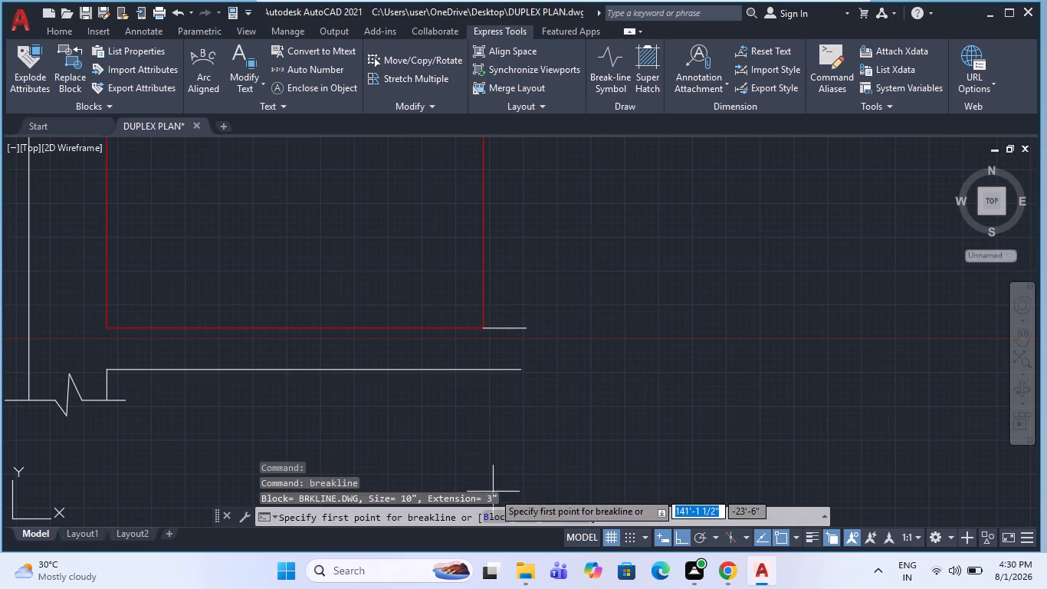
pyautogui.click(522, 517)
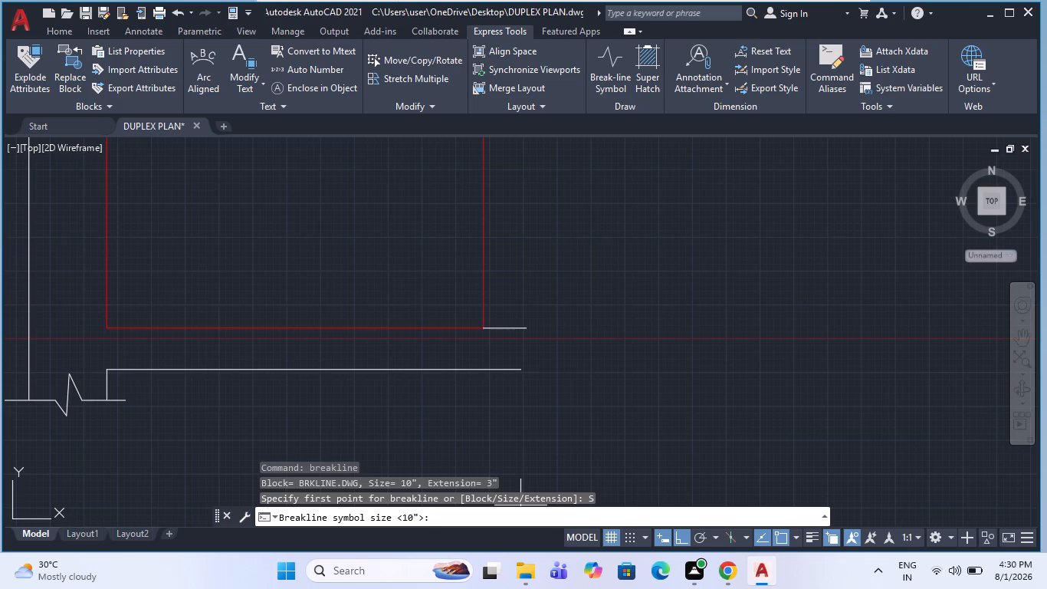
pyautogui.write('16')
pyautogui.press('Return')
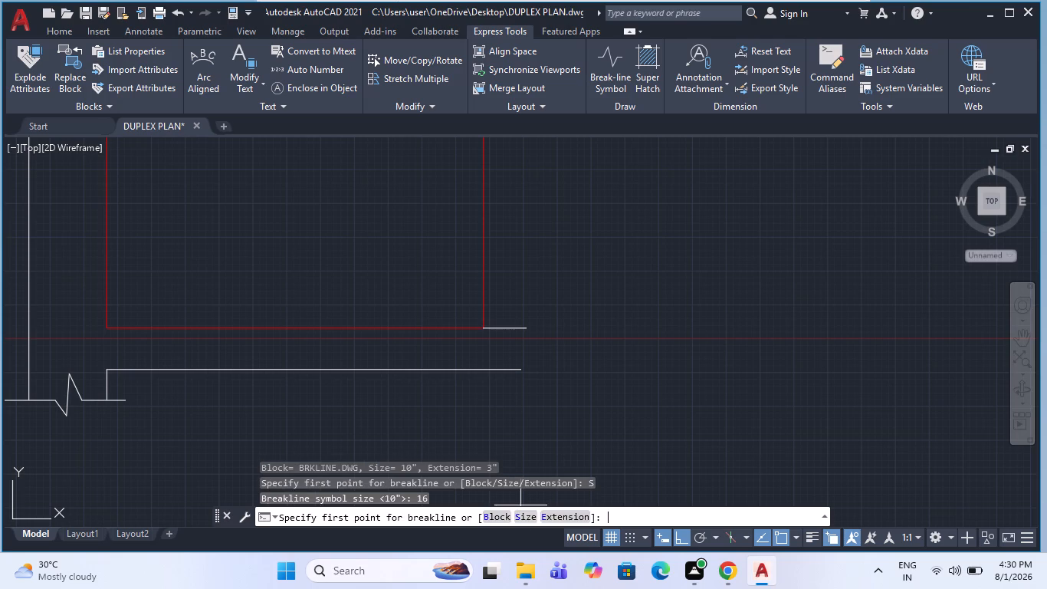
pyautogui.click(511, 371)
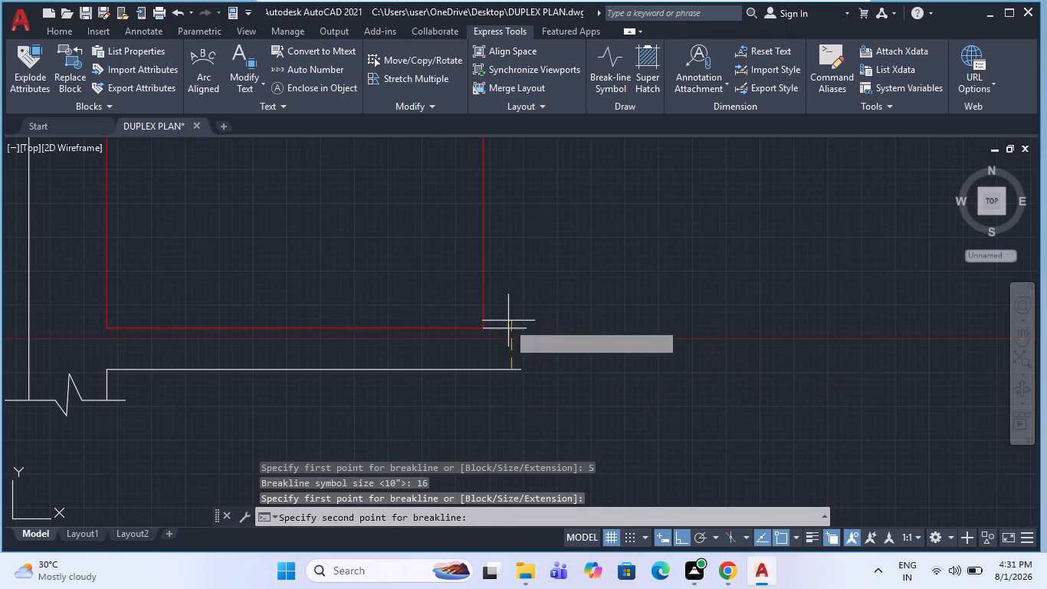
pyautogui.click(511, 327)
pyautogui.click(512, 350)
pyautogui.press('Escape')
pyautogui.scroll(3, 494, 355)
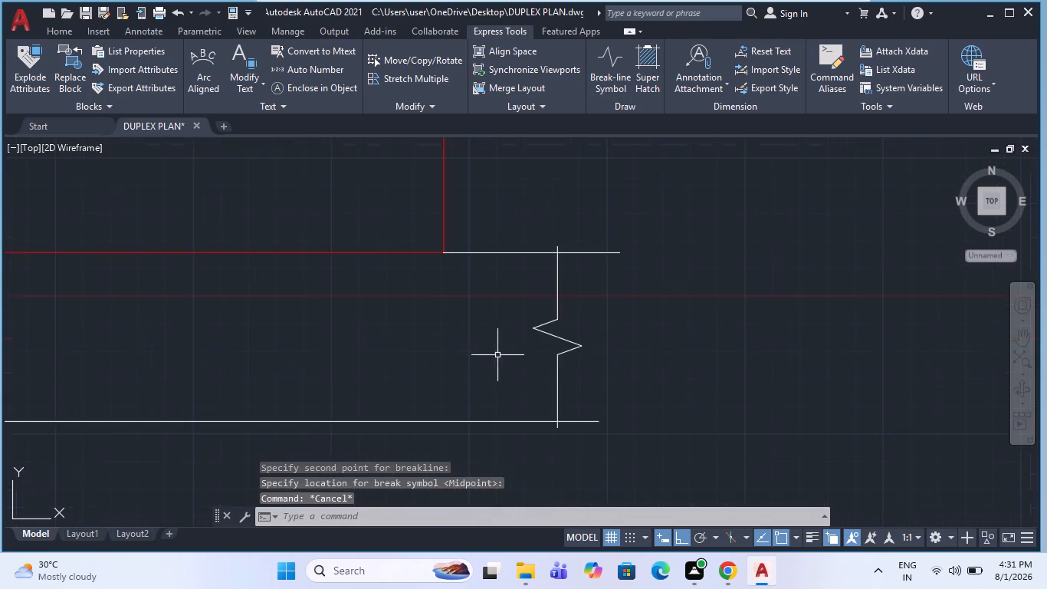
pyautogui.press('Escape')
# Trim the overhanging ends of the short corner line and the lower offset line beyond the vertical break line.
pyautogui.scroll(-4, 562, 345)
pyautogui.scroll(3, 579, 335)
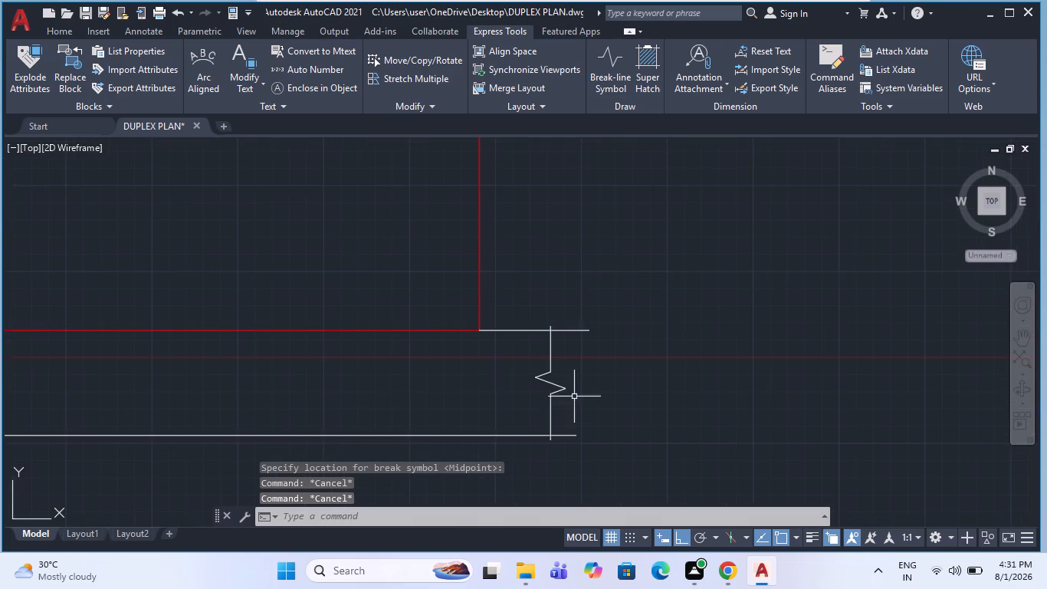
pyautogui.scroll(-4, 575, 401)
pyautogui.scroll(4, 566, 398)
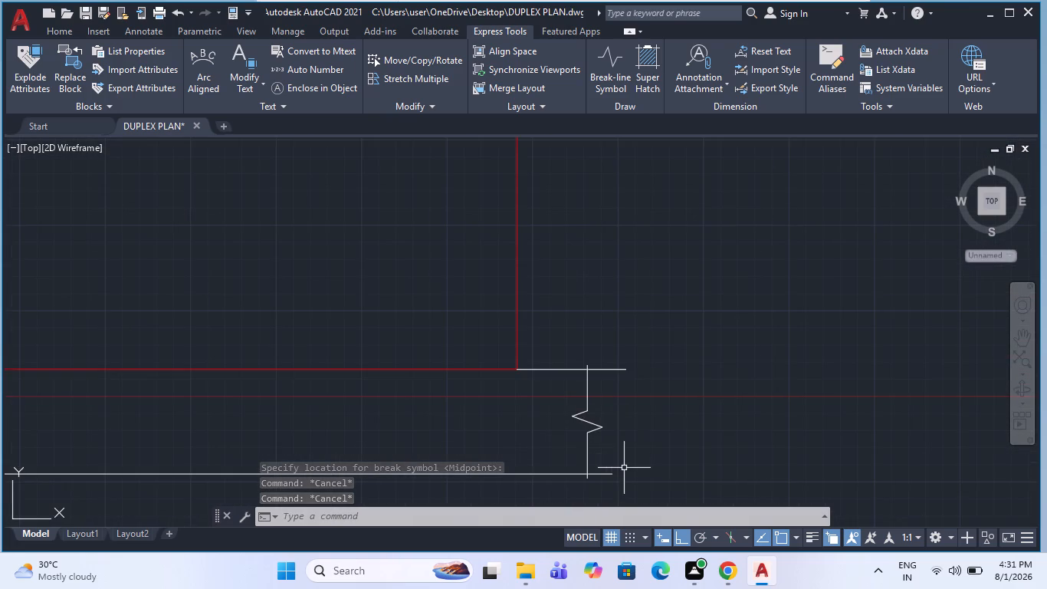
pyautogui.write('TR')
pyautogui.press('space')
pyautogui.moveTo(622, 331); pyautogui.dragTo(622, 355)
pyautogui.click(627, 405)
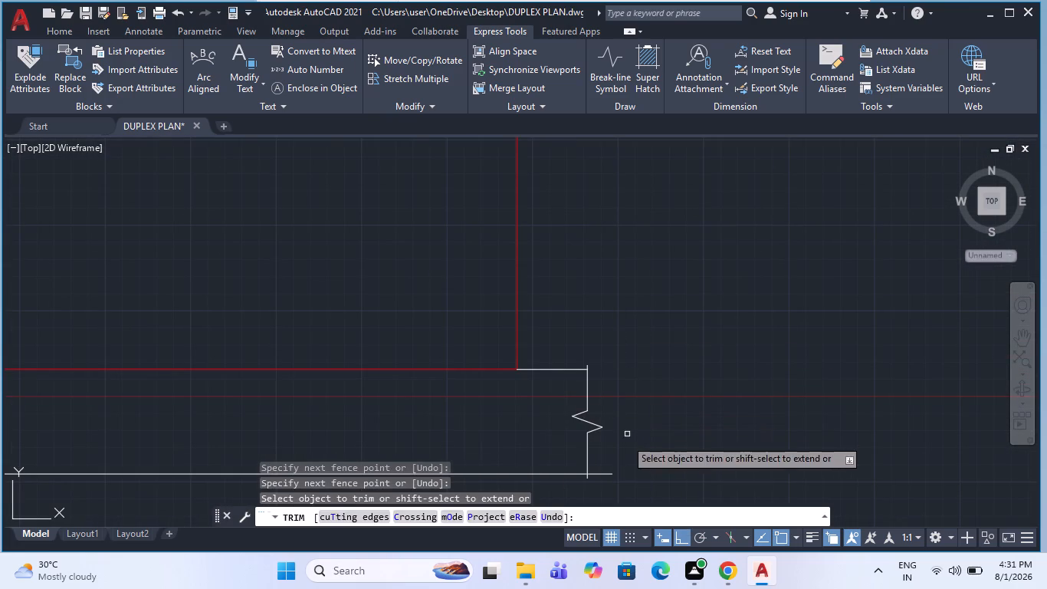
pyautogui.moveTo(607, 465); pyautogui.dragTo(605, 480)
pyautogui.click(603, 499)
pyautogui.press('Escape')
# Draw a short horizontal line outward from the red plot rectangle's upper-right corner.
pyautogui.scroll(-4, 640, 456)
pyautogui.scroll(2, 665, 270)
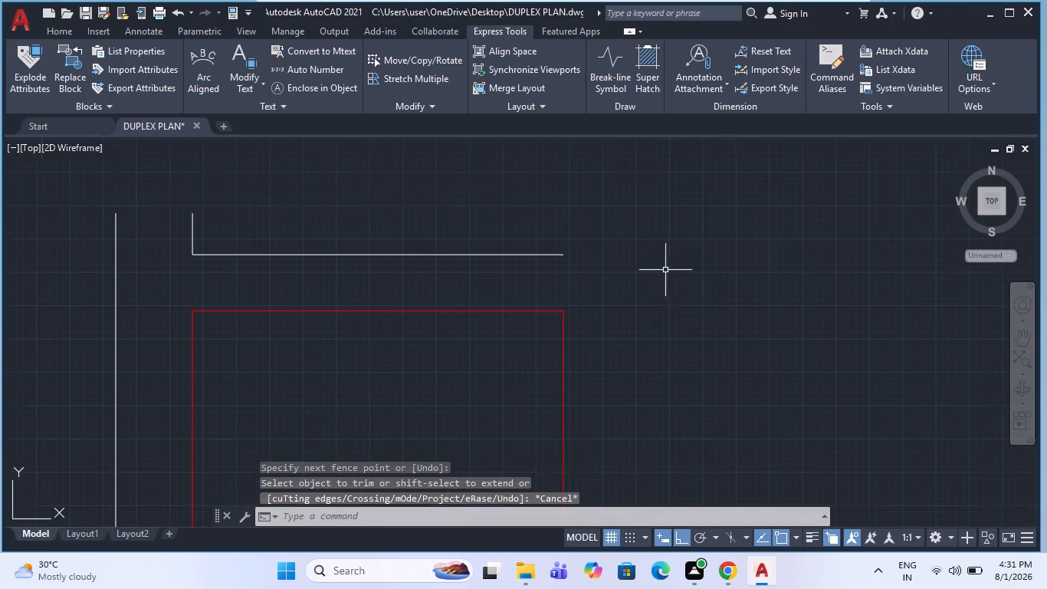
pyautogui.press('Escape')
pyautogui.press('l')
pyautogui.press('Return')
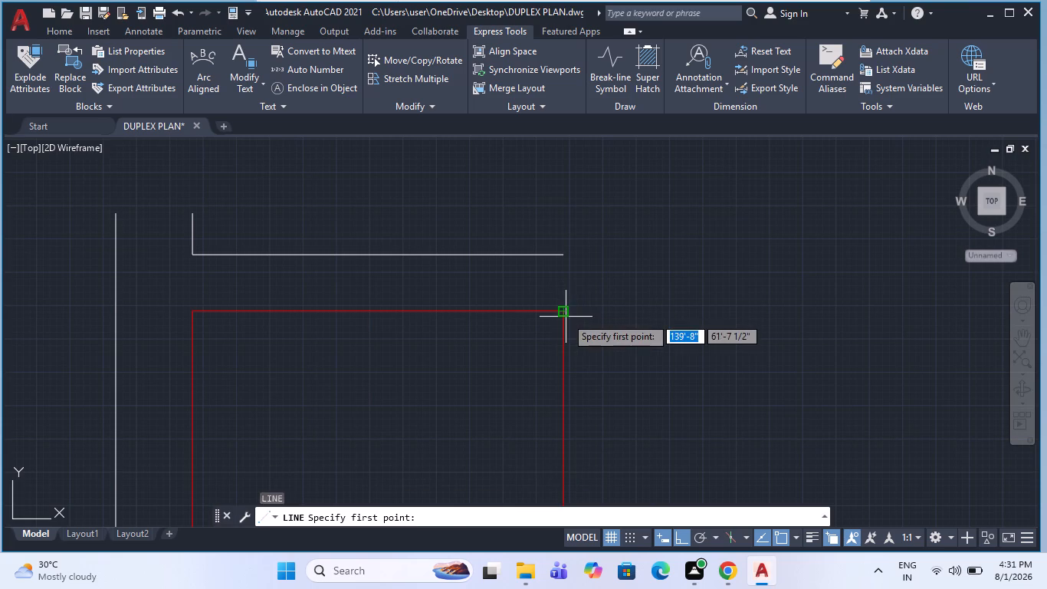
pyautogui.click(566, 317)
pyautogui.click(606, 319)
pyautogui.press('Escape')
# Stretch the upper offset line's right end outward about 6'-8 1/2", level with the end of the upper short corner line.
pyautogui.click(566, 266)
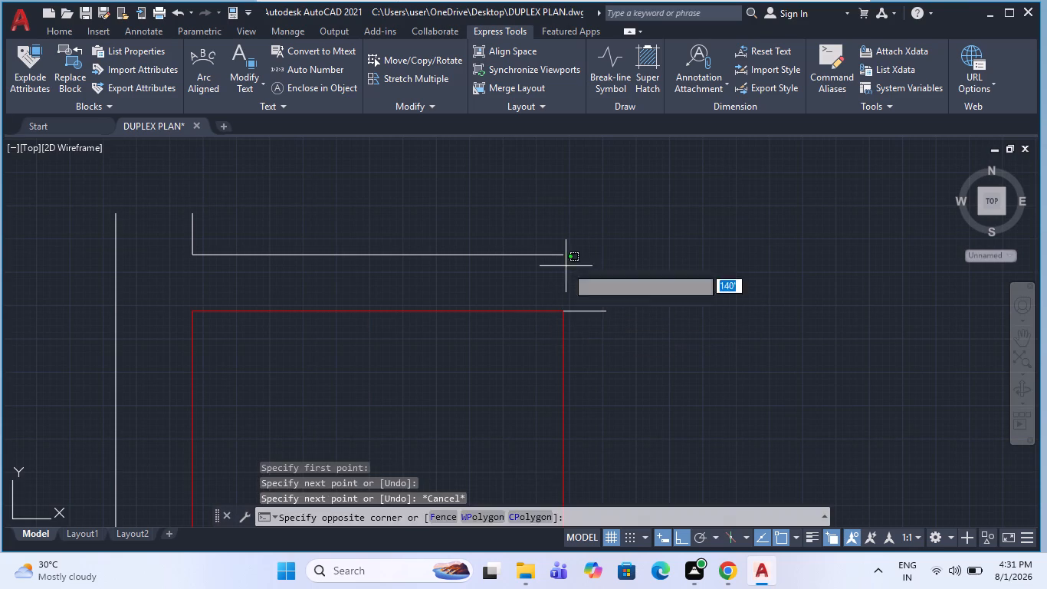
pyautogui.click(538, 232)
pyautogui.click(560, 252)
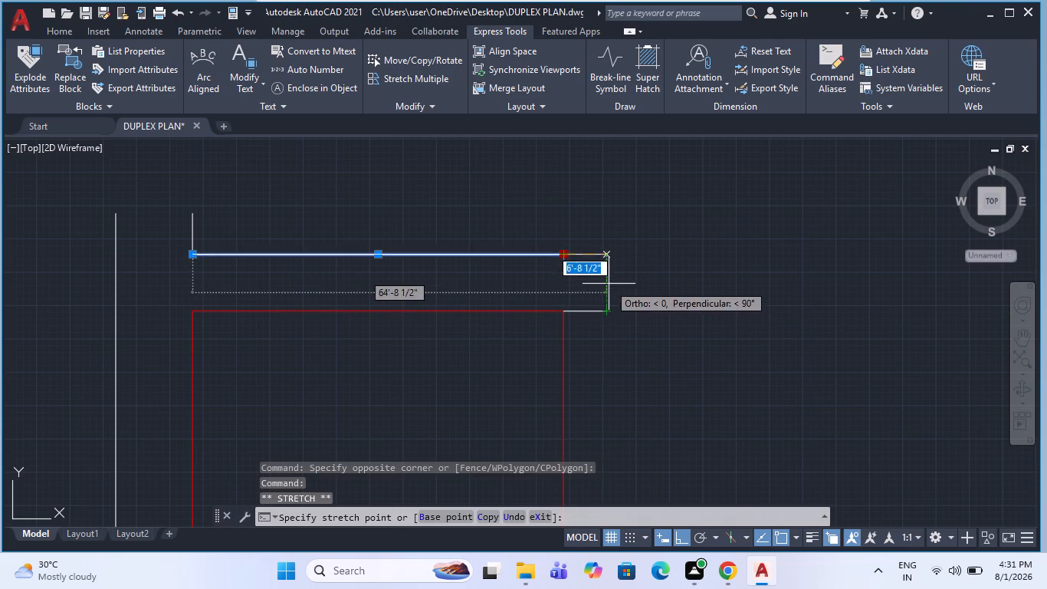
pyautogui.click(609, 284)
pyautogui.press('Escape')
pyautogui.scroll(-4, 579, 230)
pyautogui.press('Escape')
# Draw a break line of size 3' and extension 12" between the upper ends of the left offset line and the upper short vertical line.
pyautogui.scroll(4, 579, 326)
pyautogui.scroll(-2, 571, 349)
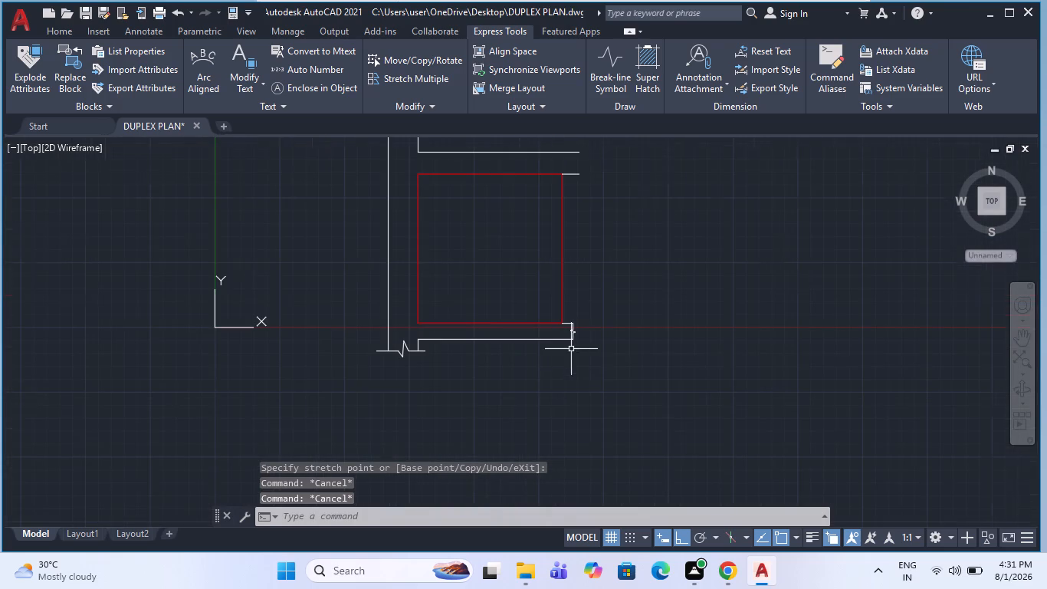
pyautogui.scroll(-1, 596, 324)
pyautogui.scroll(1, 493, 196)
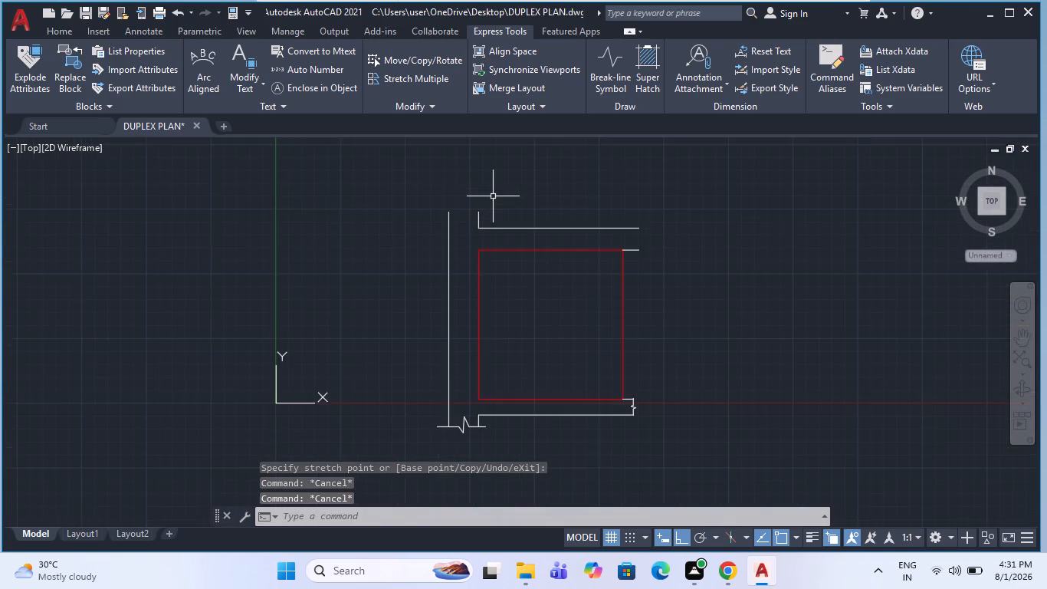
pyautogui.scroll(2, 490, 202)
pyautogui.click(599, 72)
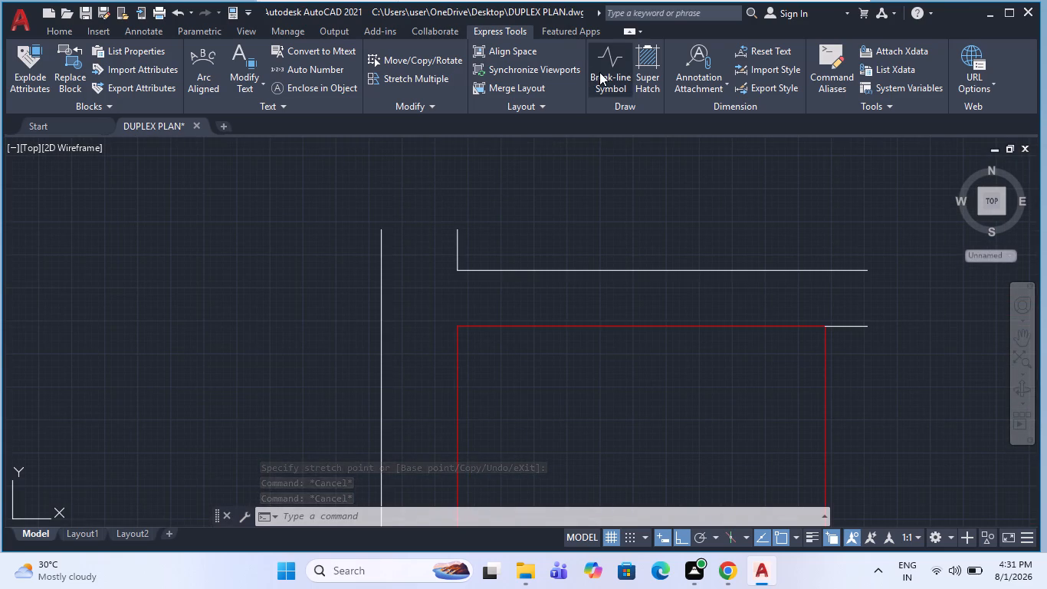
pyautogui.click(522, 520)
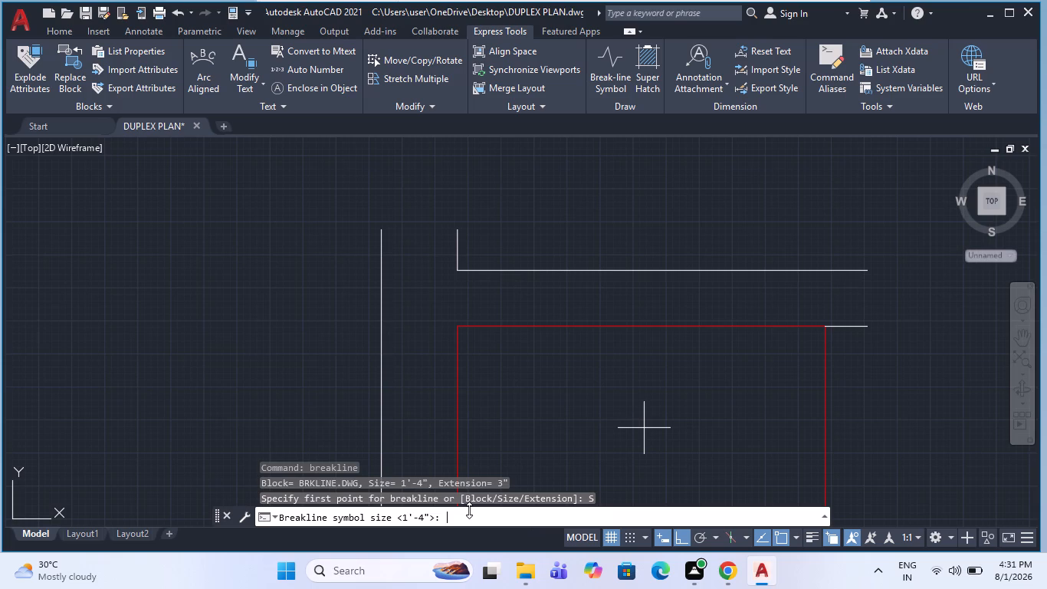
pyautogui.press('3')
pyautogui.press("'")
pyautogui.press('Return')
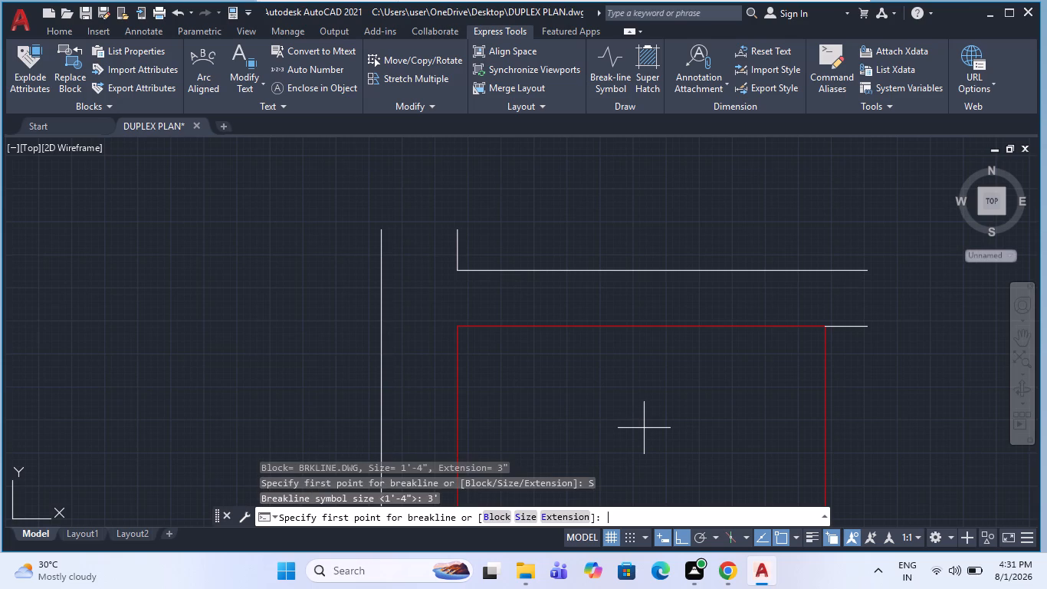
pyautogui.click(550, 518)
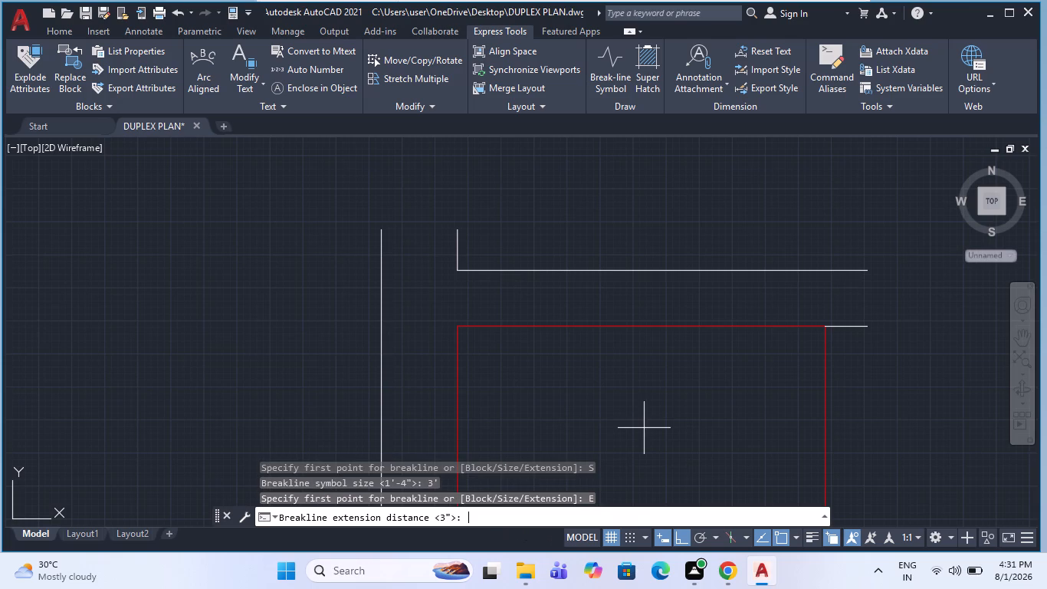
pyautogui.press('6')
pyautogui.press('BackSpace')
pyautogui.write('12')
pyautogui.press('Return')
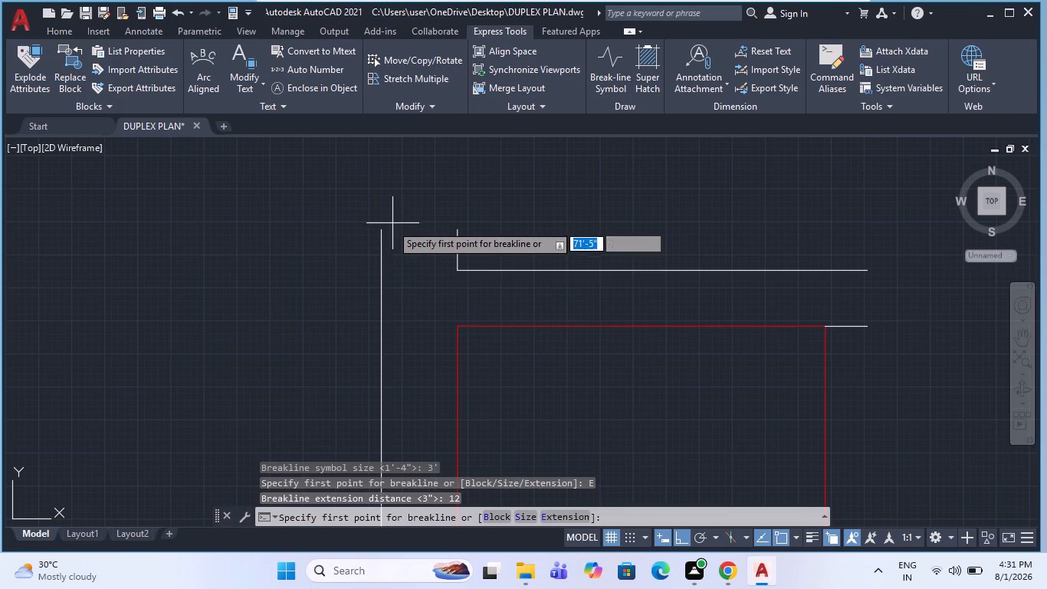
pyautogui.click(379, 231)
pyautogui.click(458, 229)
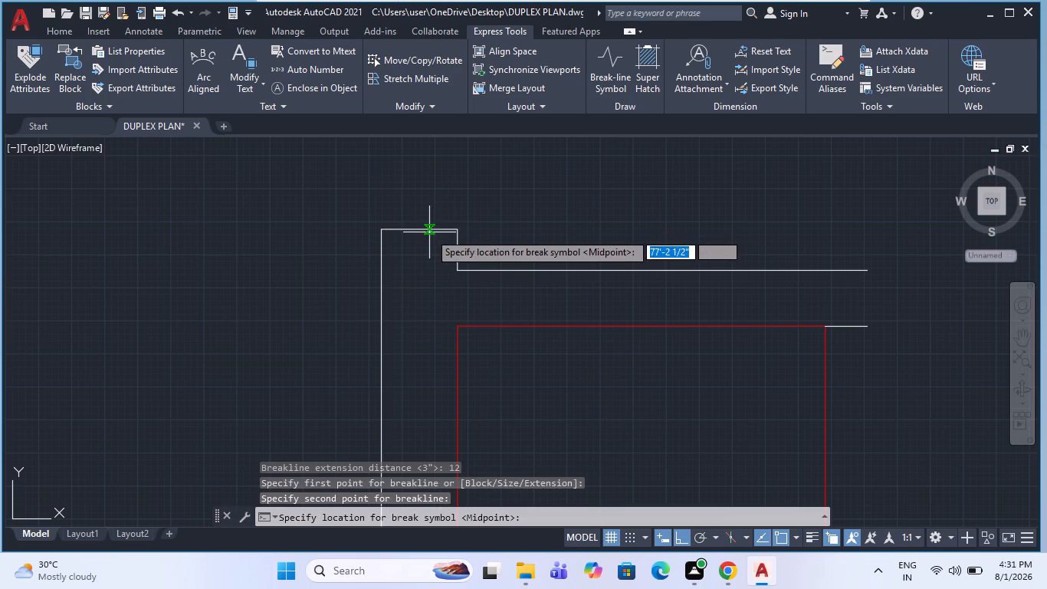
pyautogui.click(421, 229)
# Draw another break line between the right ends of the upper offset line and the upper short corner line, with the break near mid-span.
pyautogui.scroll(-2, 410, 219)
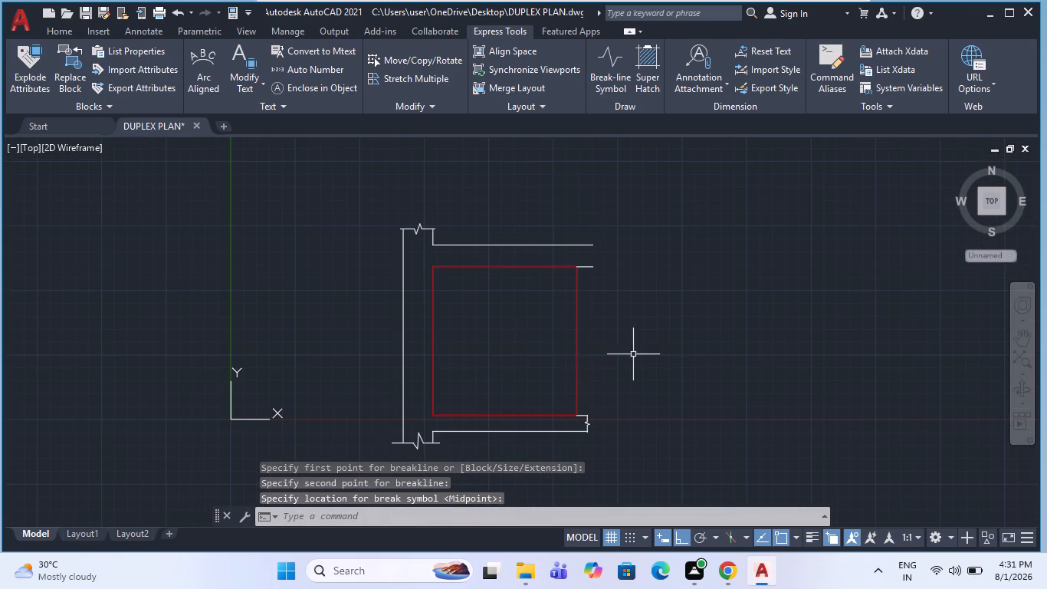
pyautogui.scroll(1, 613, 257)
pyautogui.press('space')
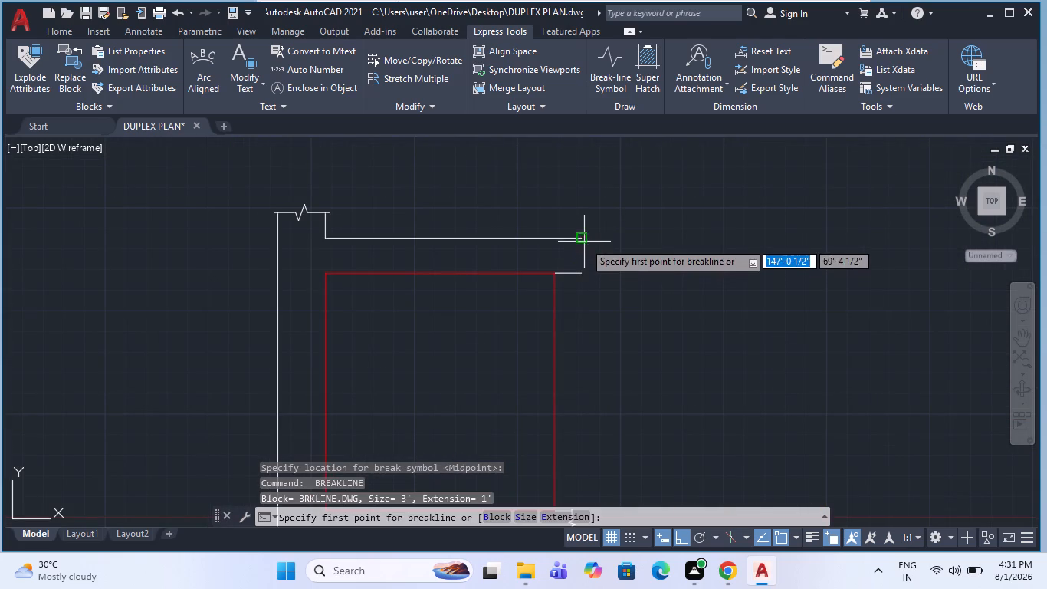
pyautogui.click(584, 241)
pyautogui.click(586, 277)
pyautogui.click(583, 259)
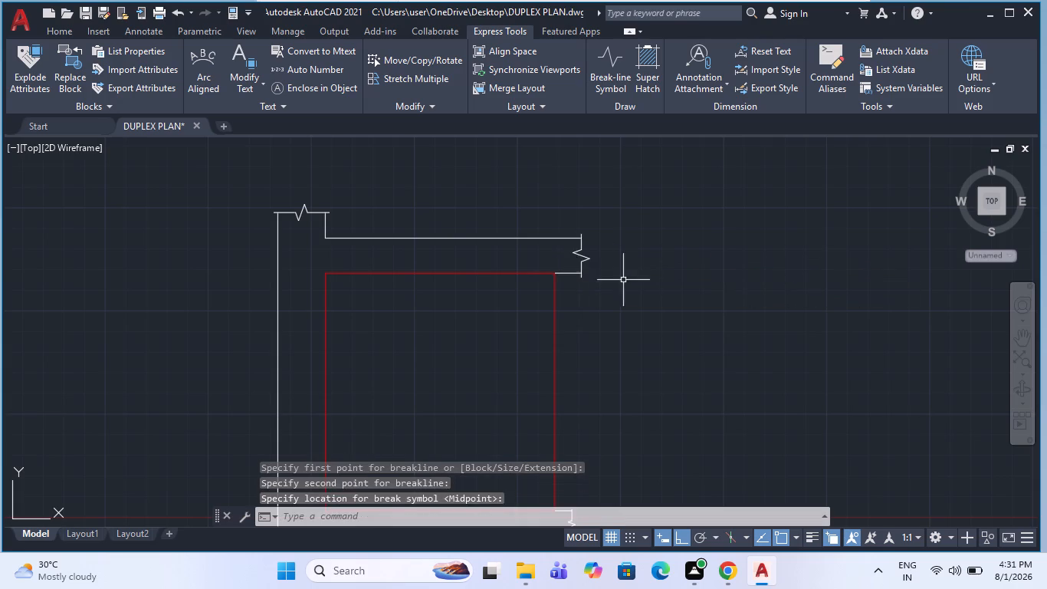
pyautogui.scroll(-3, 553, 242)
pyautogui.press('Escape')
pyautogui.press('Escape')
pyautogui.scroll(3, 500, 290)
pyautogui.press('Escape')
# Create a new layer named DOOR.
pyautogui.moveTo(485, 361); pyautogui.dragTo(447, 383, button='middle')
pyautogui.scroll(-1, 319, 399)
pyautogui.scroll(1, 420, 342)
pyautogui.moveTo(511, 335); pyautogui.dragTo(486, 393, button='middle')
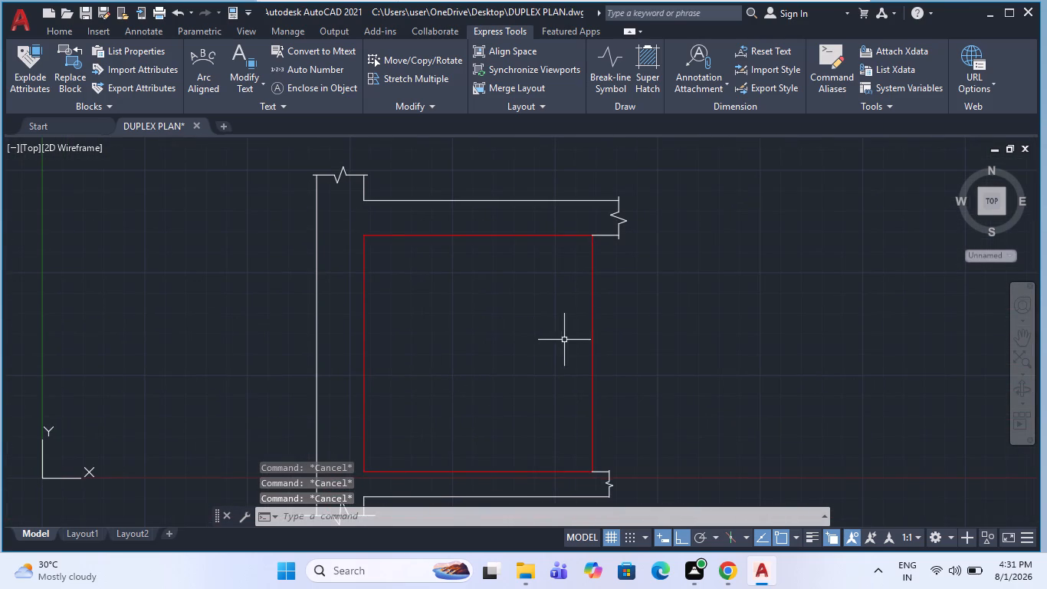
pyautogui.click(51, 33)
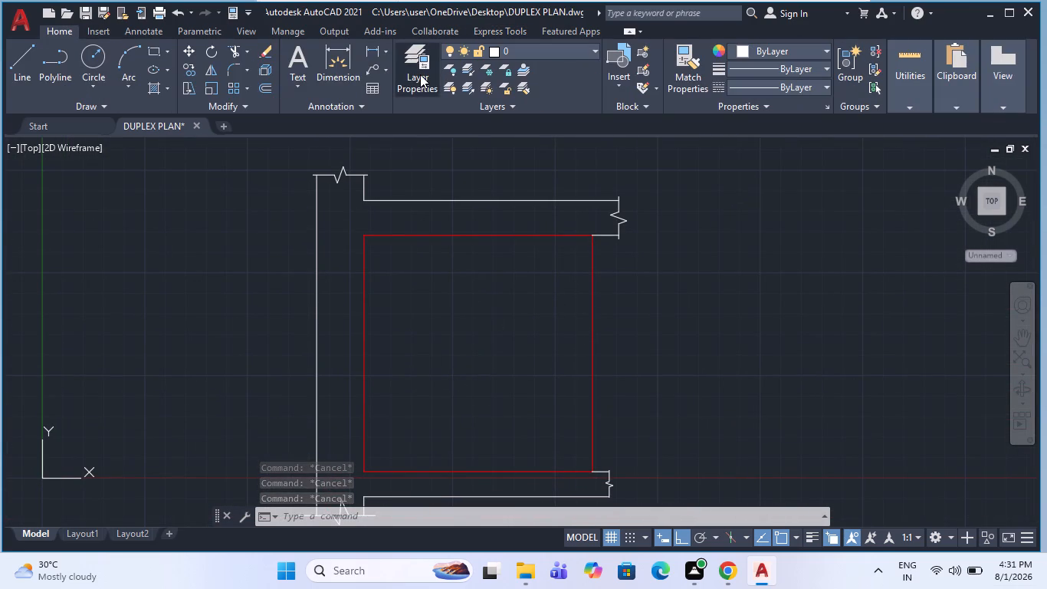
pyautogui.doubleClick(420, 74)
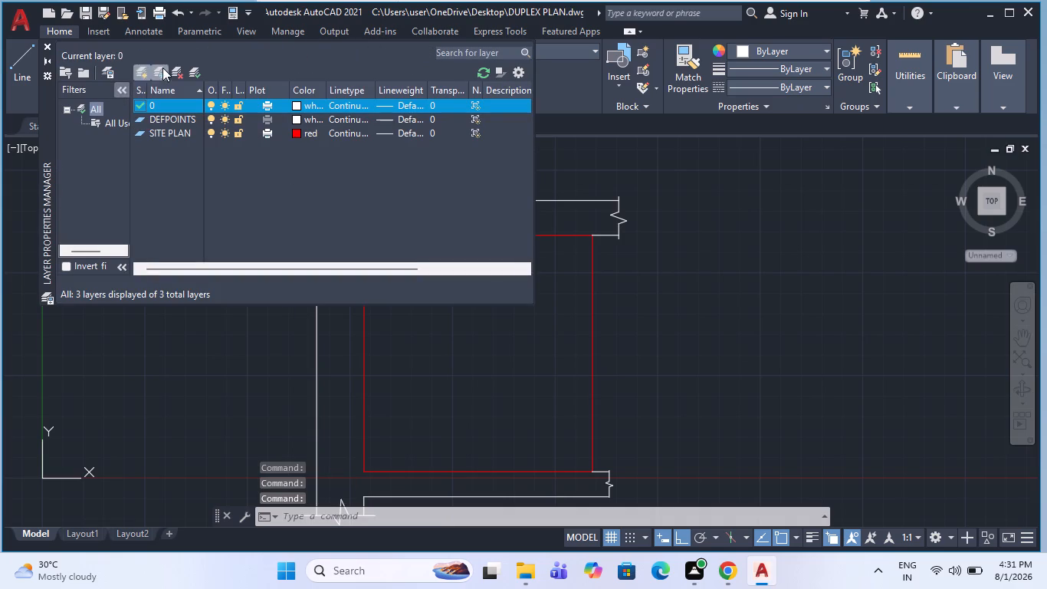
pyautogui.click(141, 71)
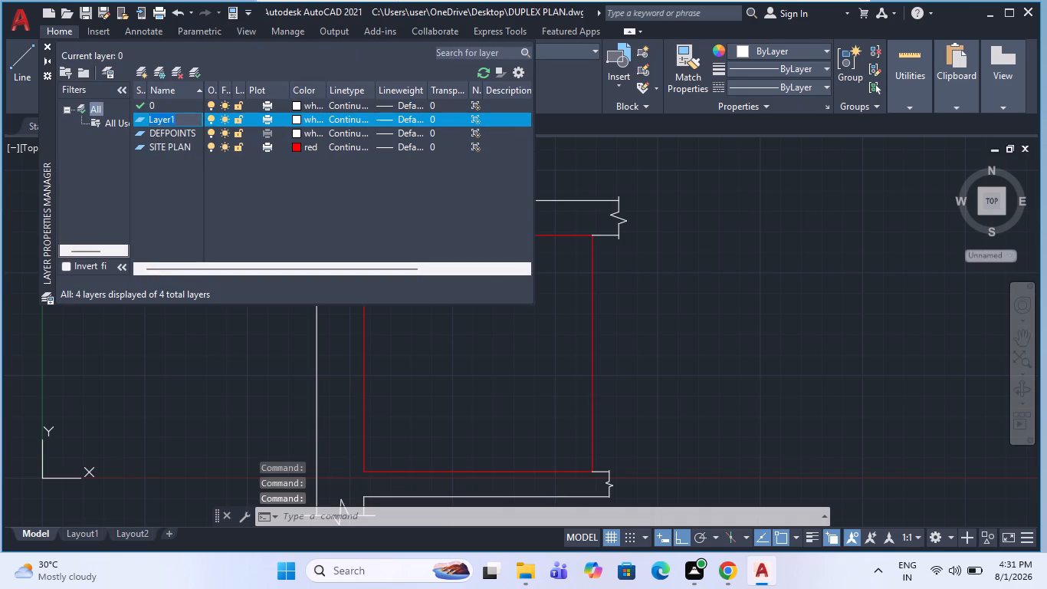
pyautogui.write('DOOR')
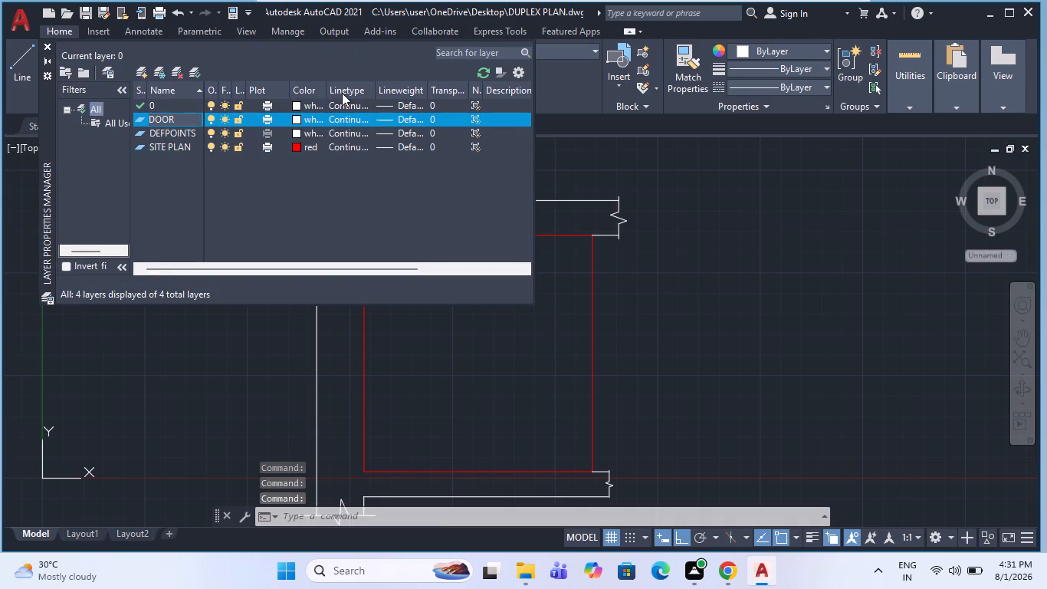
# Set the DOOR layer's colour to blue.
pyautogui.click(304, 114)
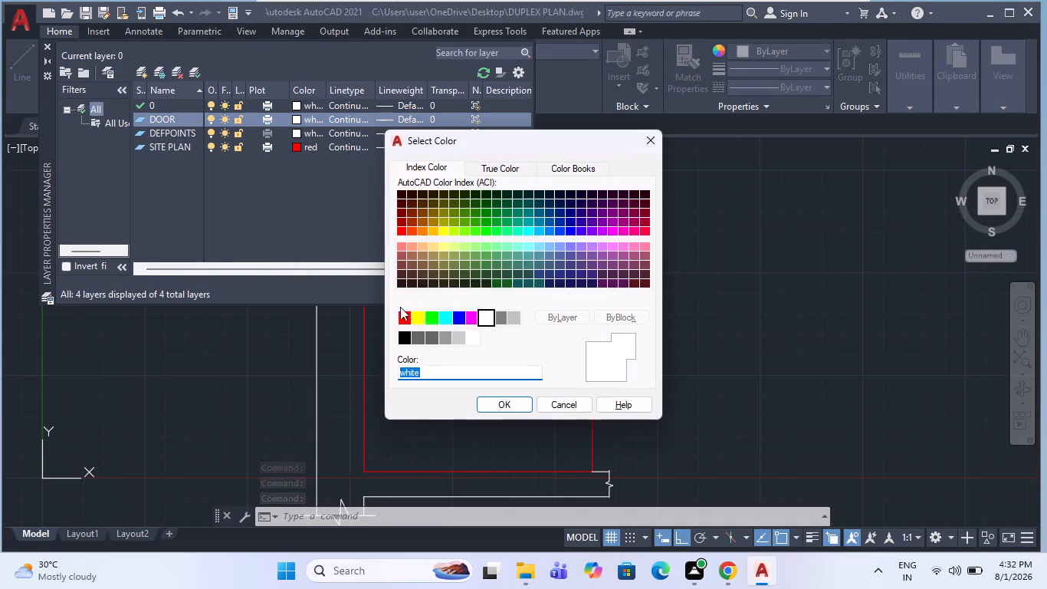
pyautogui.click(458, 322)
pyautogui.click(492, 397)
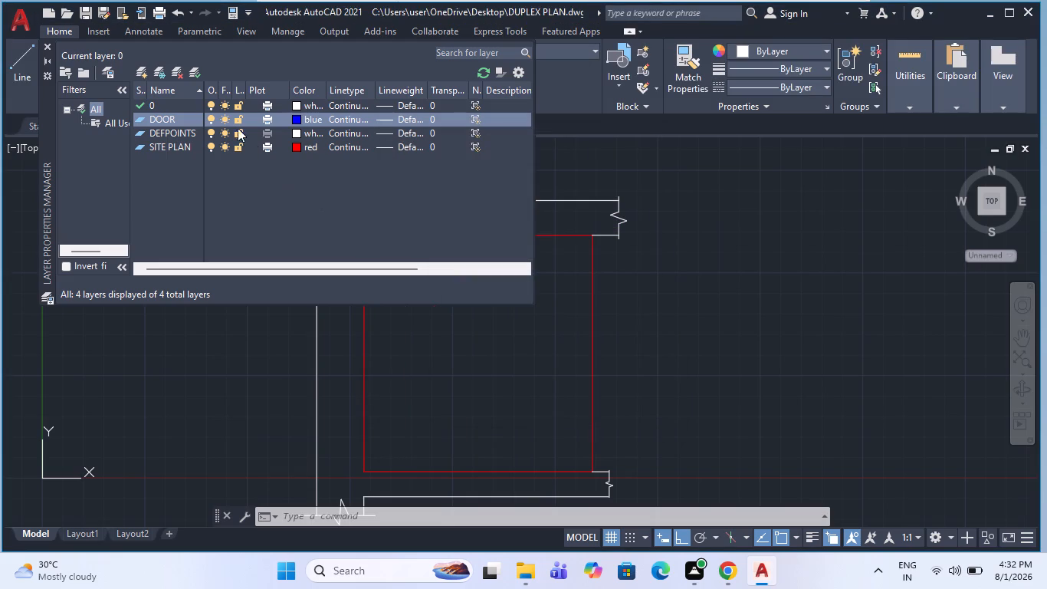
# Create a new layer named WINDOW and set its colour to cyan.
pyautogui.click(142, 69)
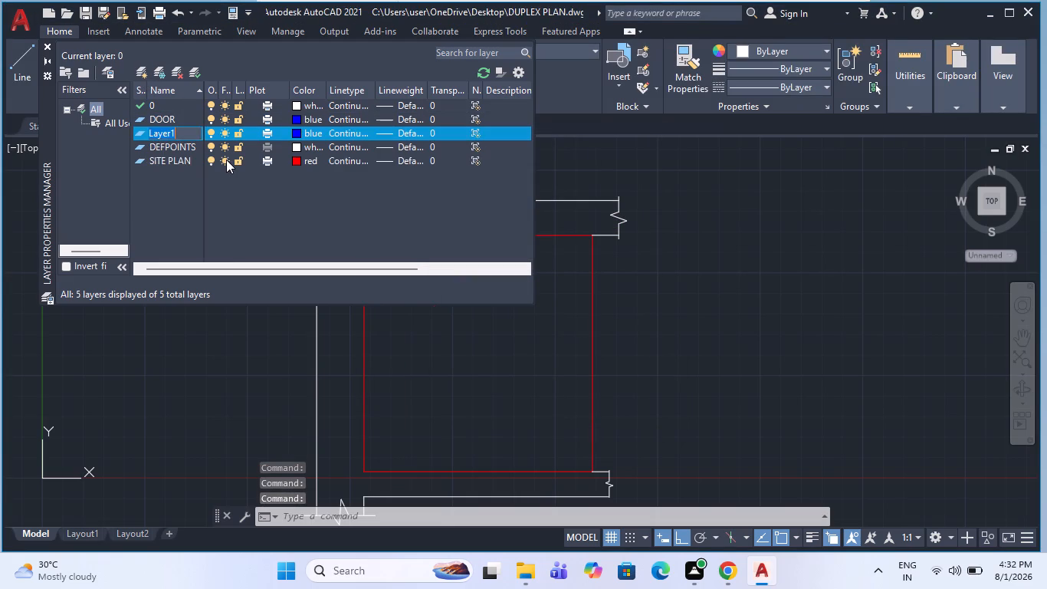
pyautogui.write('WINDOW')
pyautogui.click(299, 130)
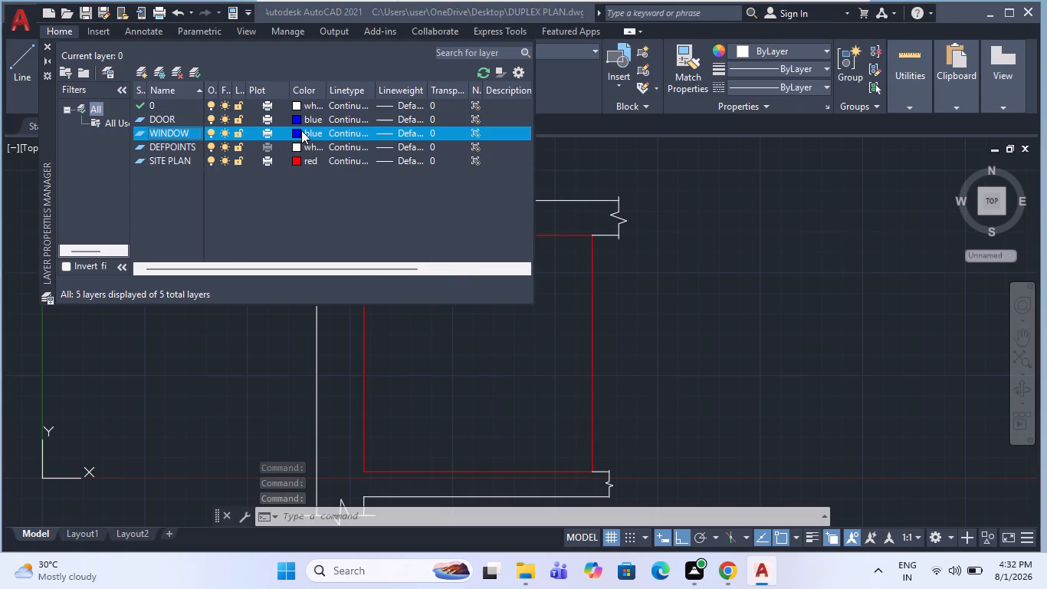
pyautogui.click(441, 320)
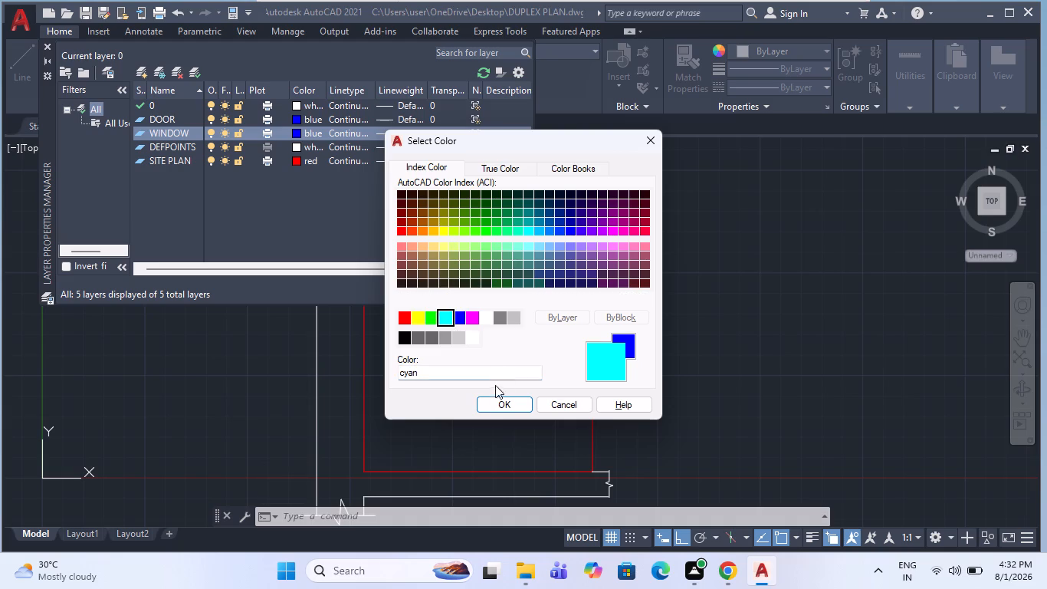
pyautogui.click(501, 410)
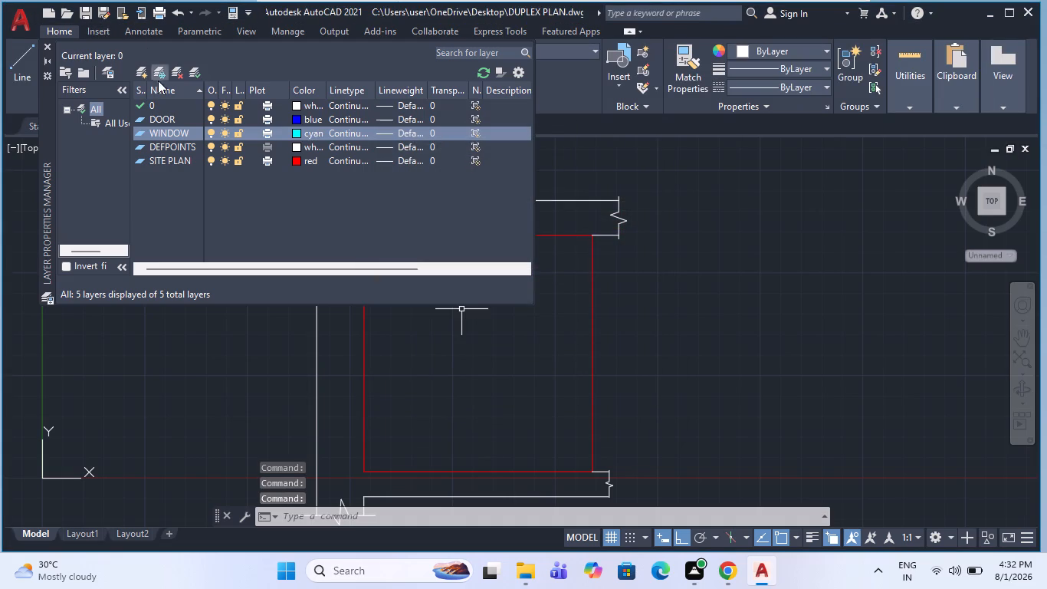
# Create a new layer named WALL and set its colour to grey index 251.
pyautogui.click(137, 77)
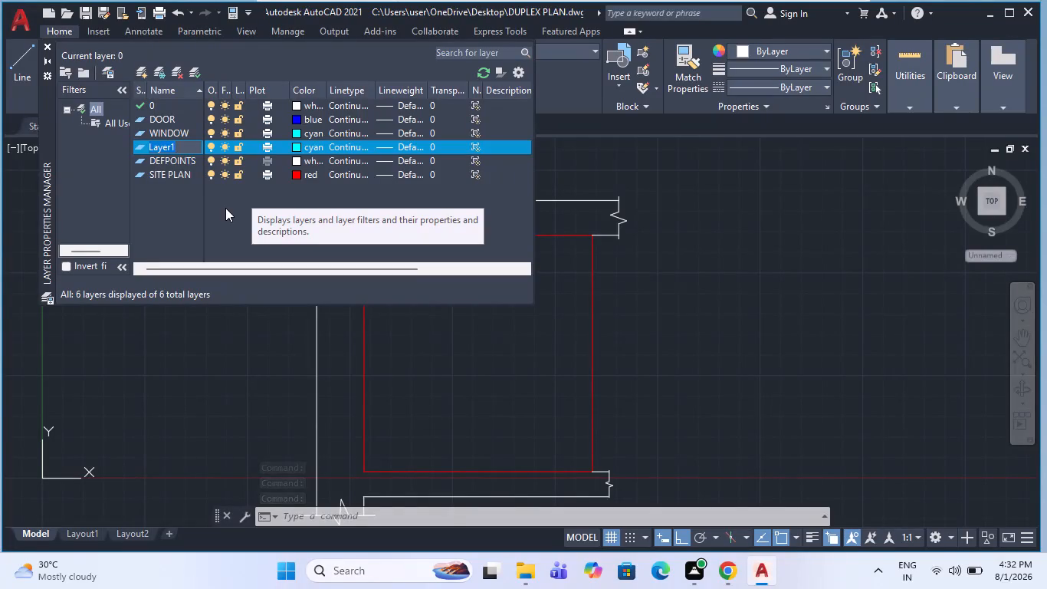
pyautogui.write('WALL')
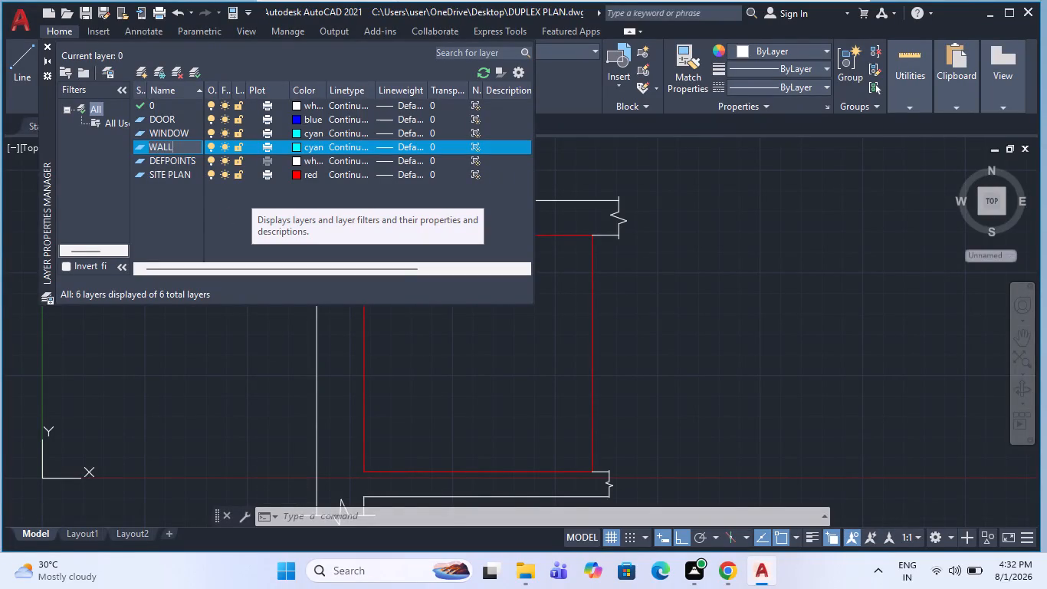
pyautogui.click(307, 149)
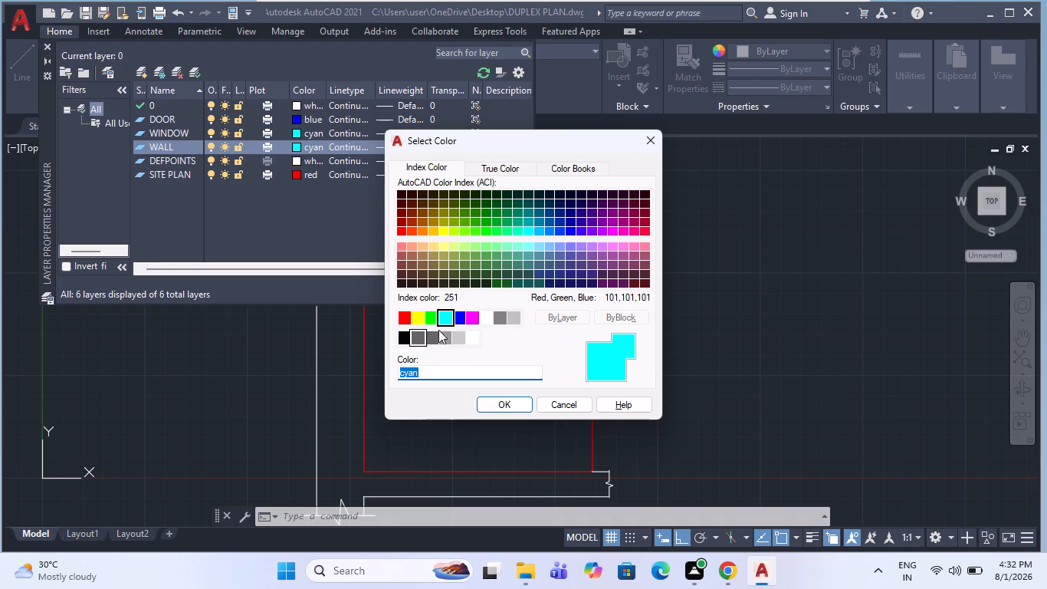
pyautogui.click(422, 344)
pyautogui.click(491, 408)
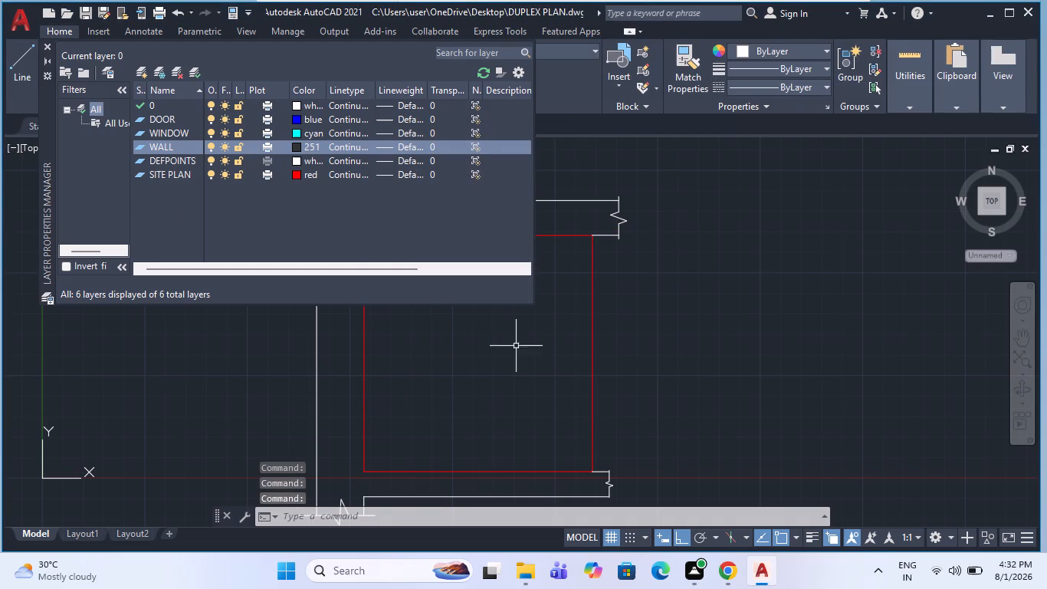
# Create a new layer named SLAB with green as its colour, and close the layer manager.
pyautogui.click(139, 70)
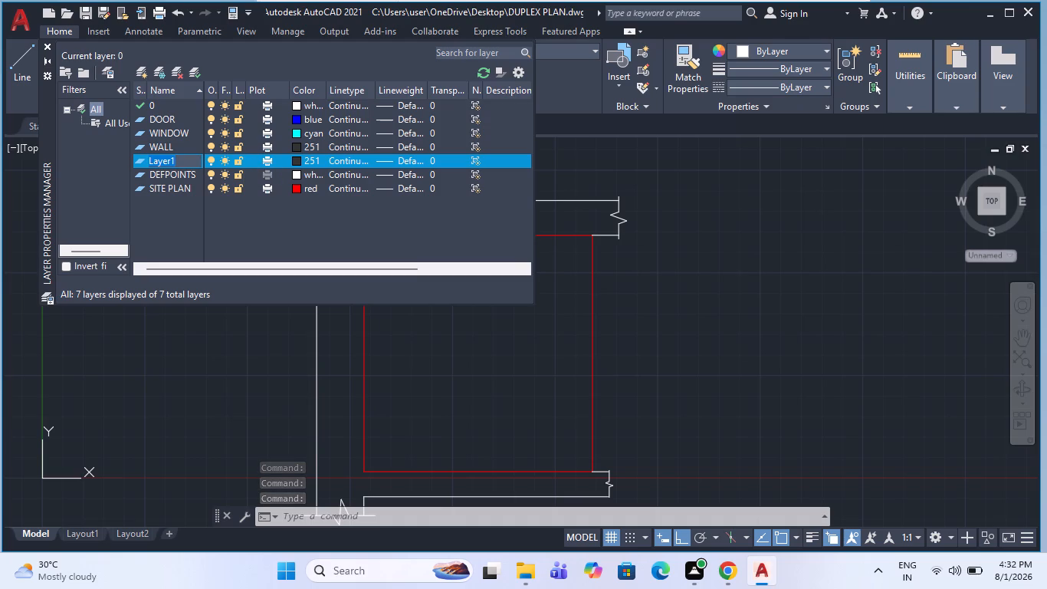
pyautogui.press('s')
pyautogui.write('LAB')
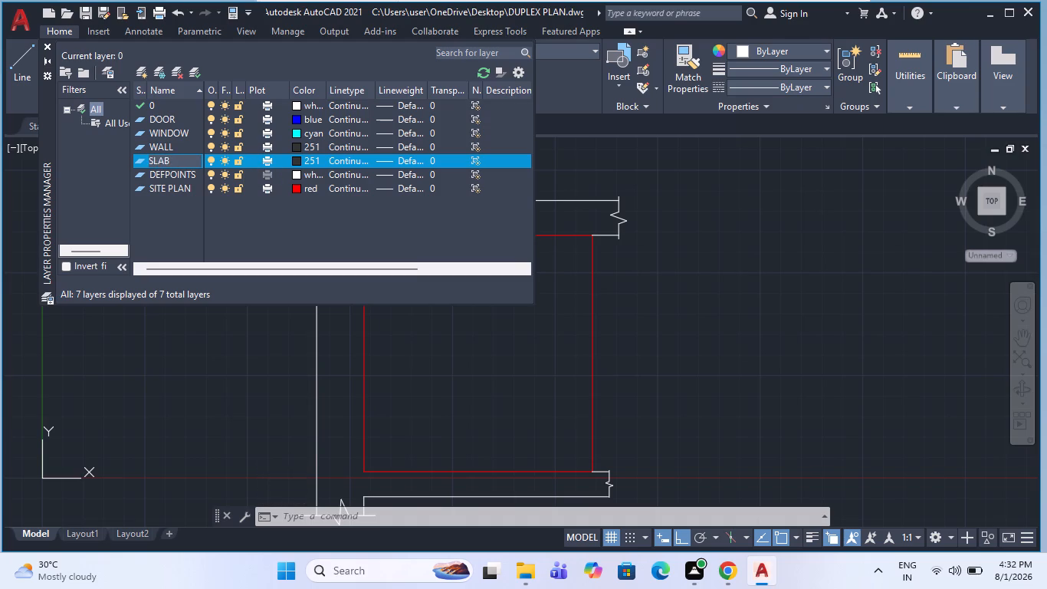
pyautogui.click(301, 166)
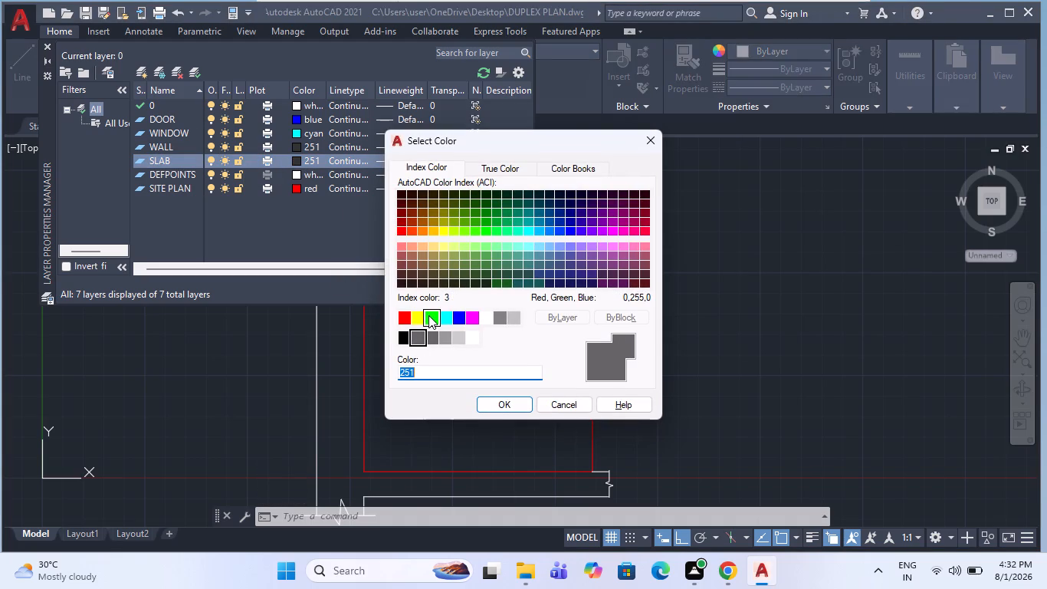
pyautogui.click(428, 315)
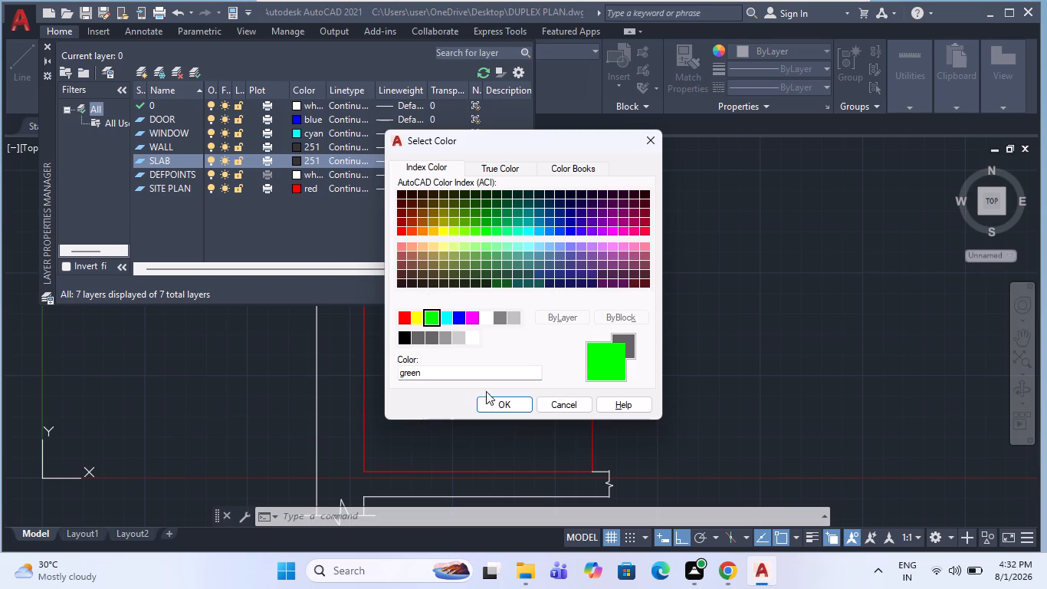
pyautogui.click(503, 411)
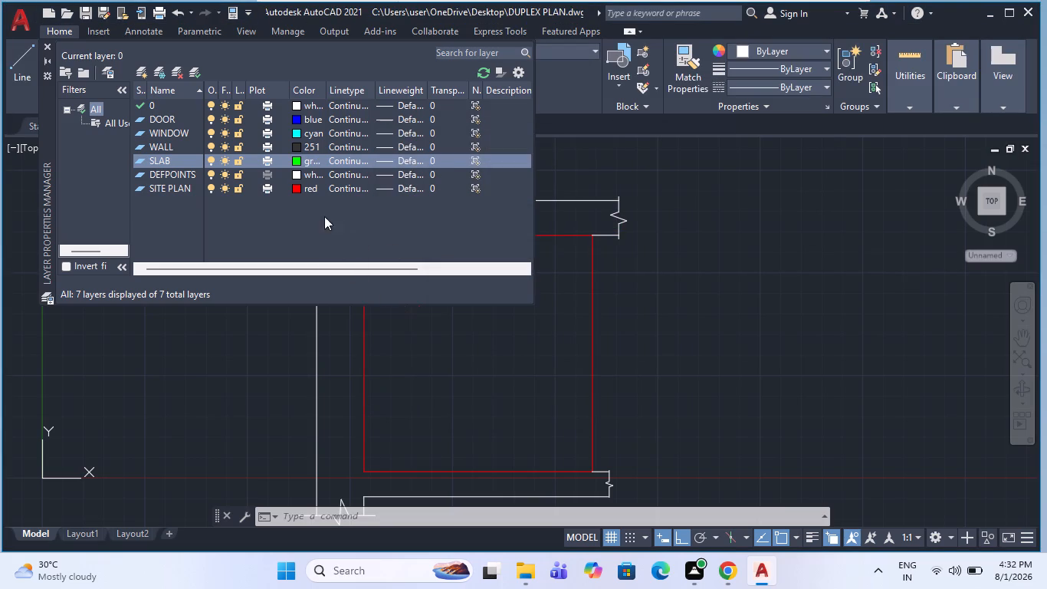
pyautogui.click(772, 287)
pyautogui.press('Escape')
pyautogui.press('Escape')
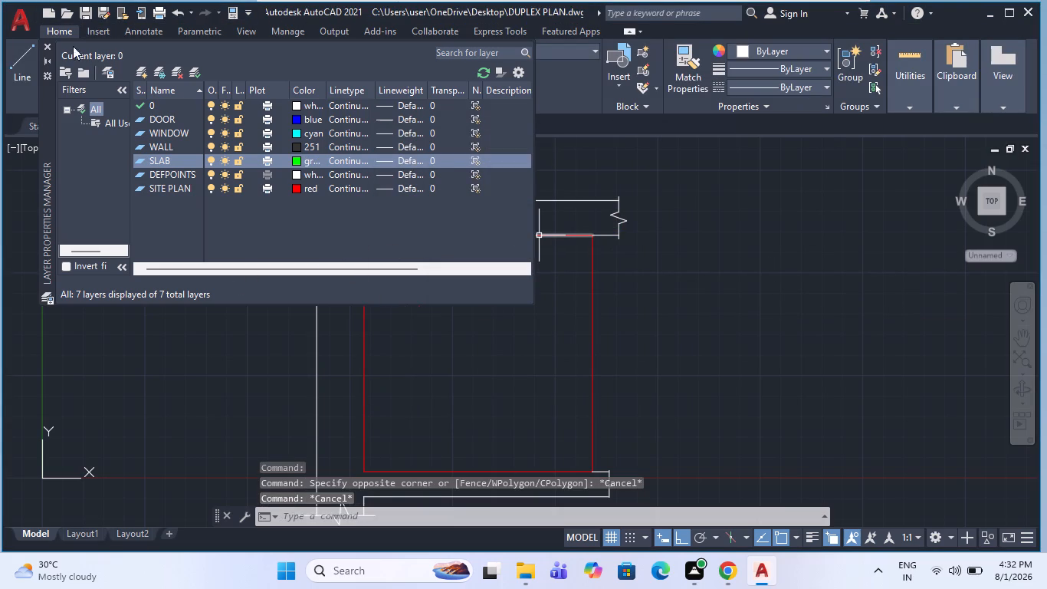
pyautogui.click(48, 48)
# Reopen the layer manager and create a layer named DIM with colour index 251.
pyautogui.scroll(-2, 458, 206)
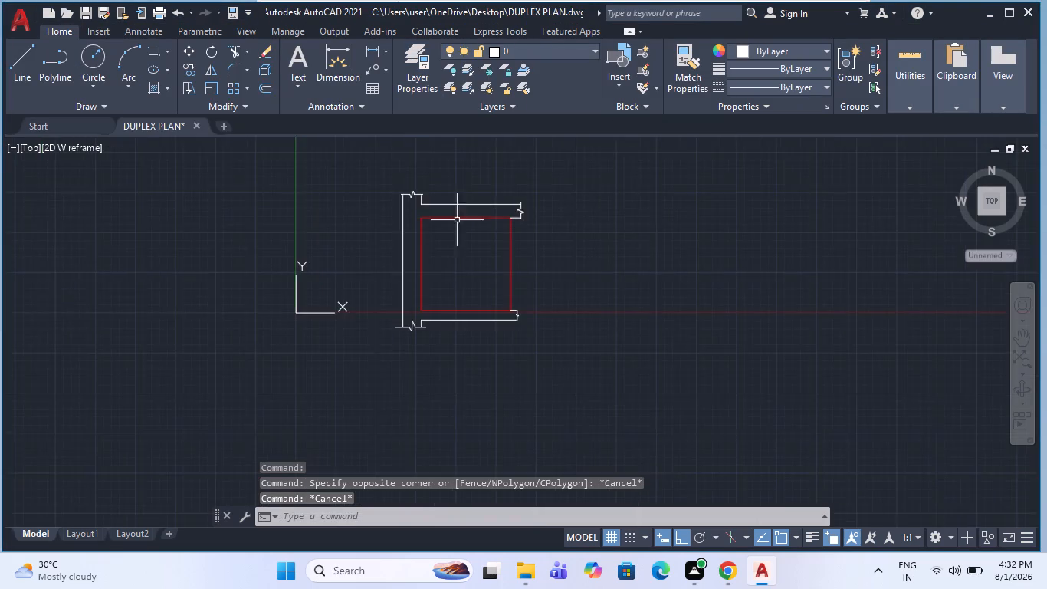
pyautogui.scroll(3, 438, 237)
pyautogui.press('Escape')
pyautogui.scroll(-2, 477, 252)
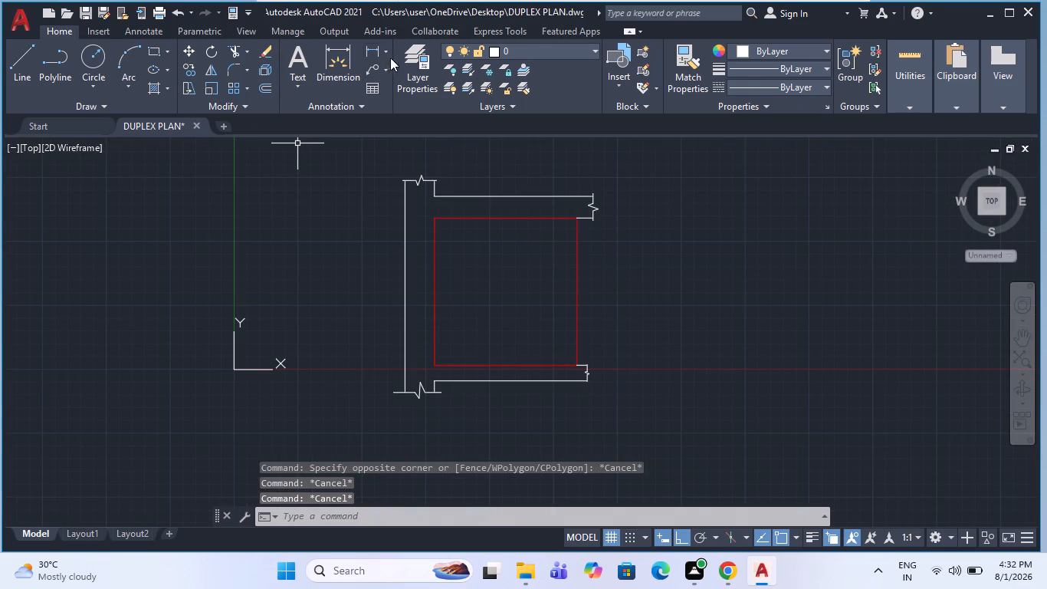
pyautogui.click(398, 54)
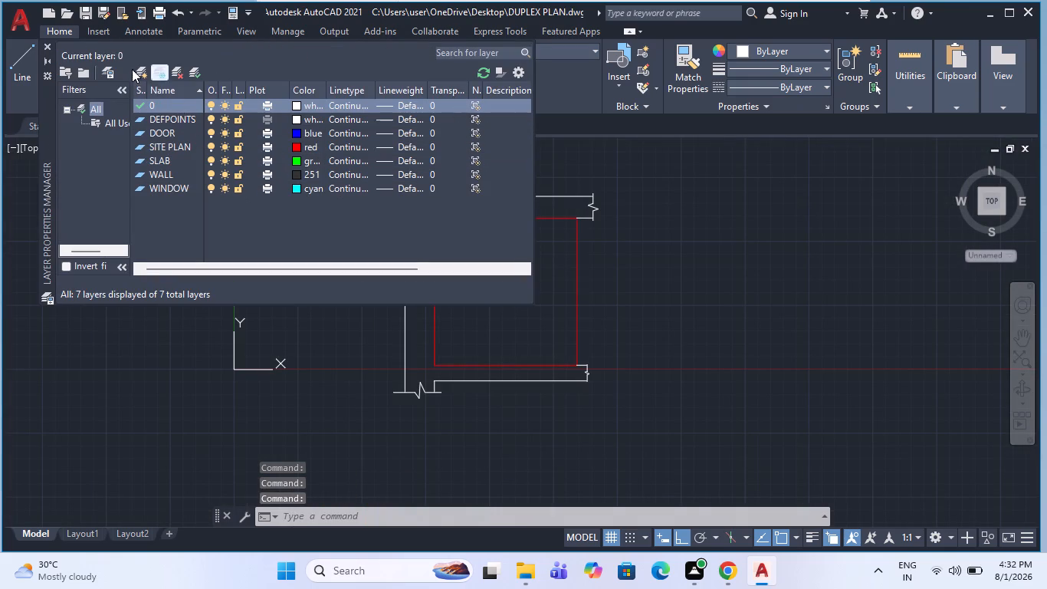
pyautogui.click(132, 69)
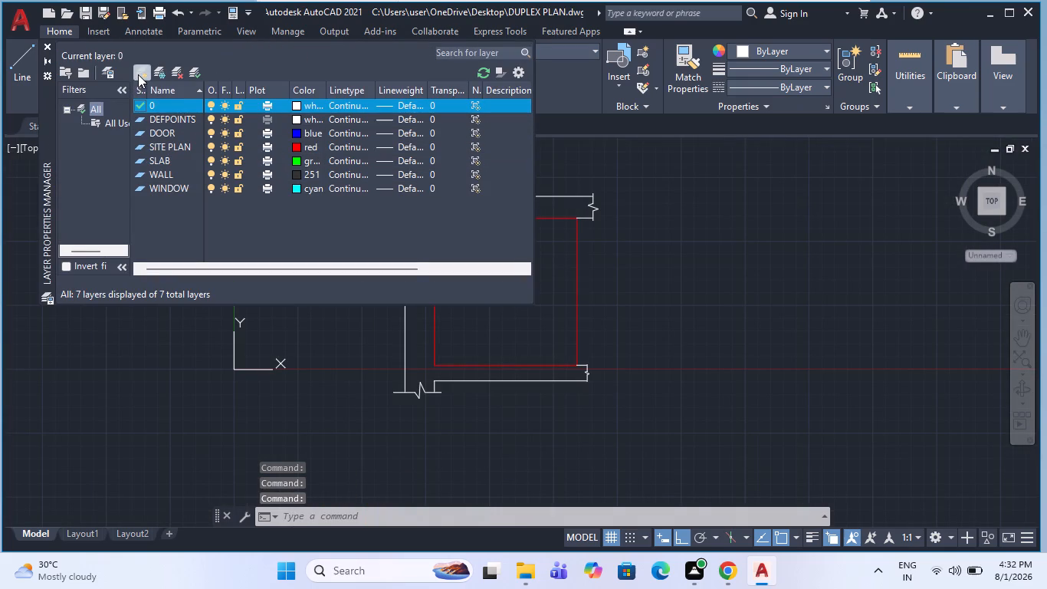
pyautogui.click(138, 74)
pyautogui.write('DIM')
pyautogui.click(313, 113)
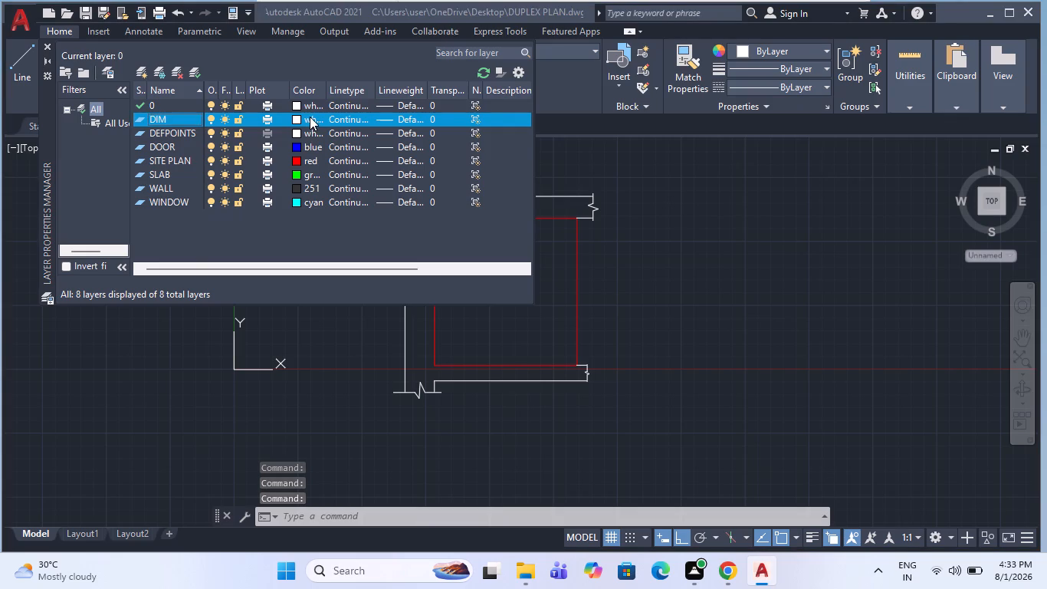
pyautogui.click(430, 317)
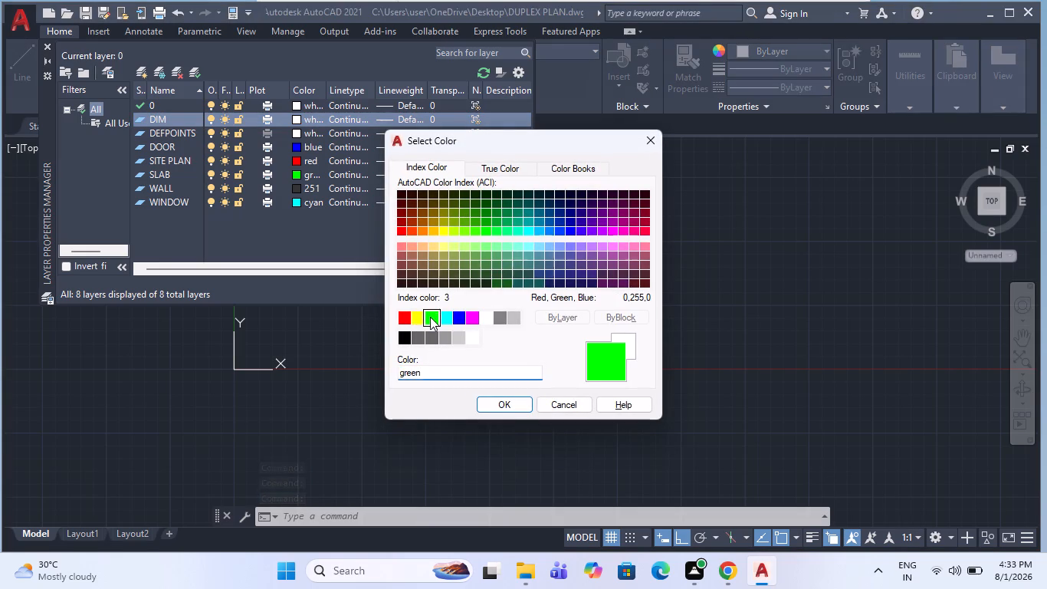
pyautogui.click(445, 318)
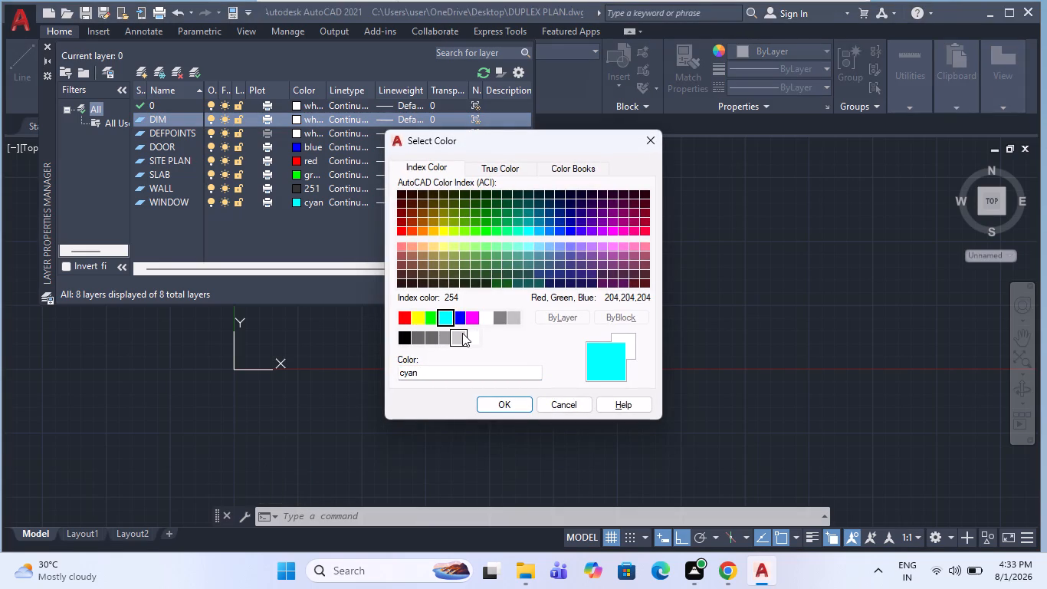
pyautogui.click(422, 342)
pyautogui.click(486, 400)
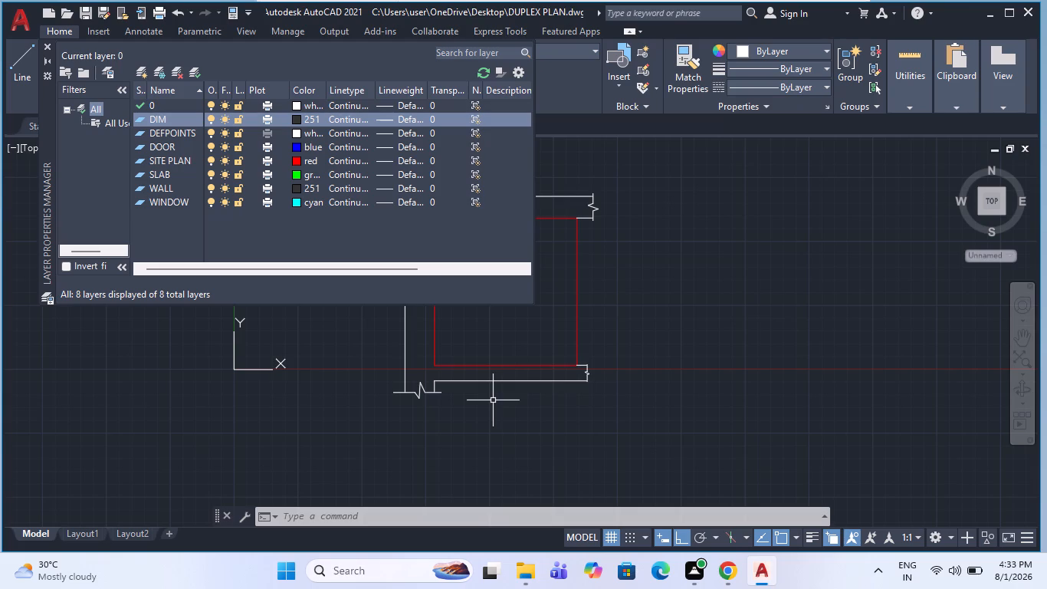
pyautogui.press('Escape')
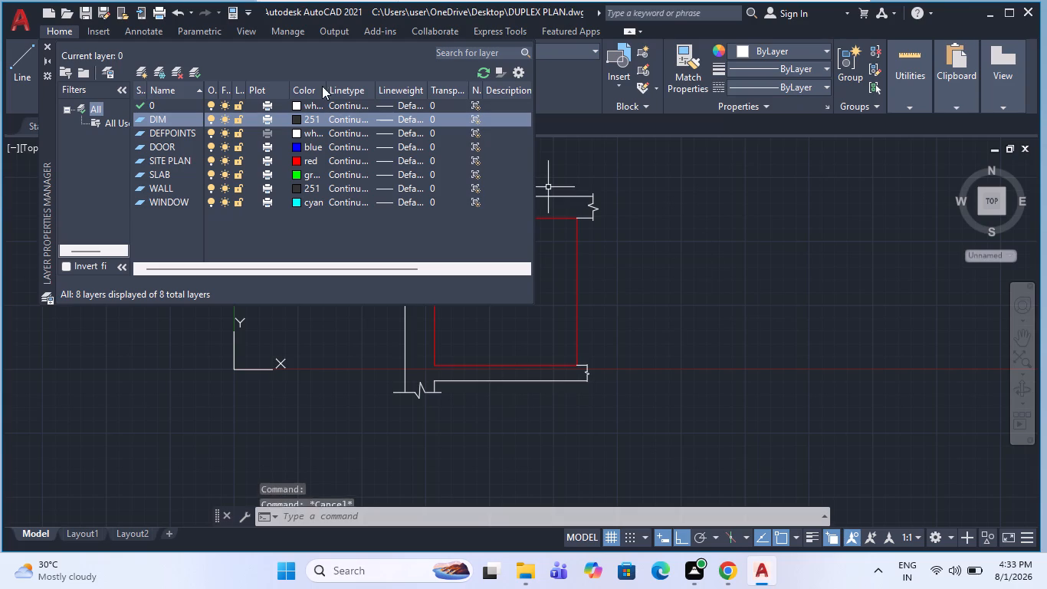
pyautogui.press('Escape')
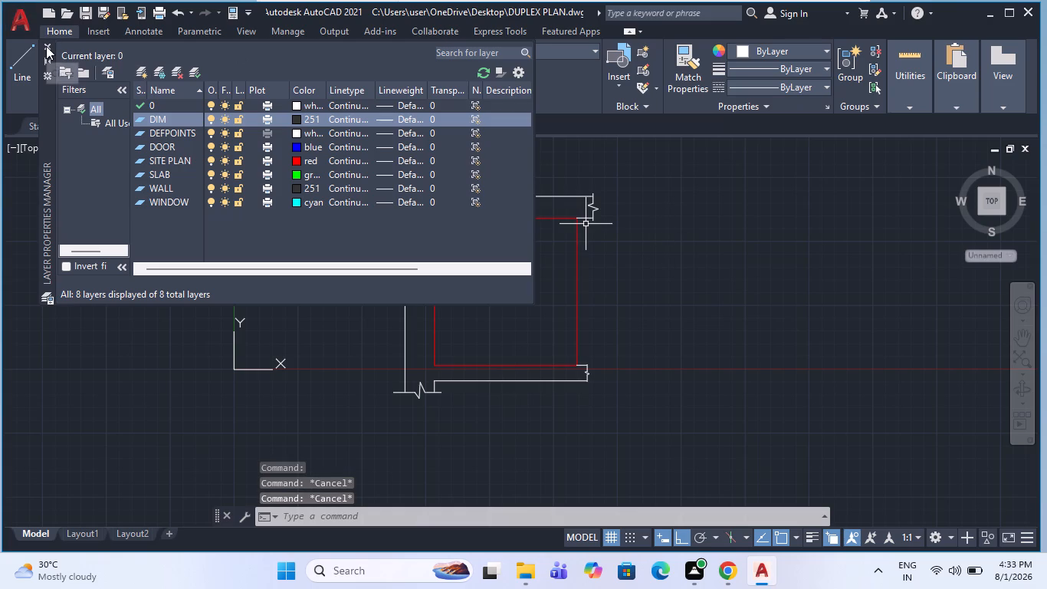
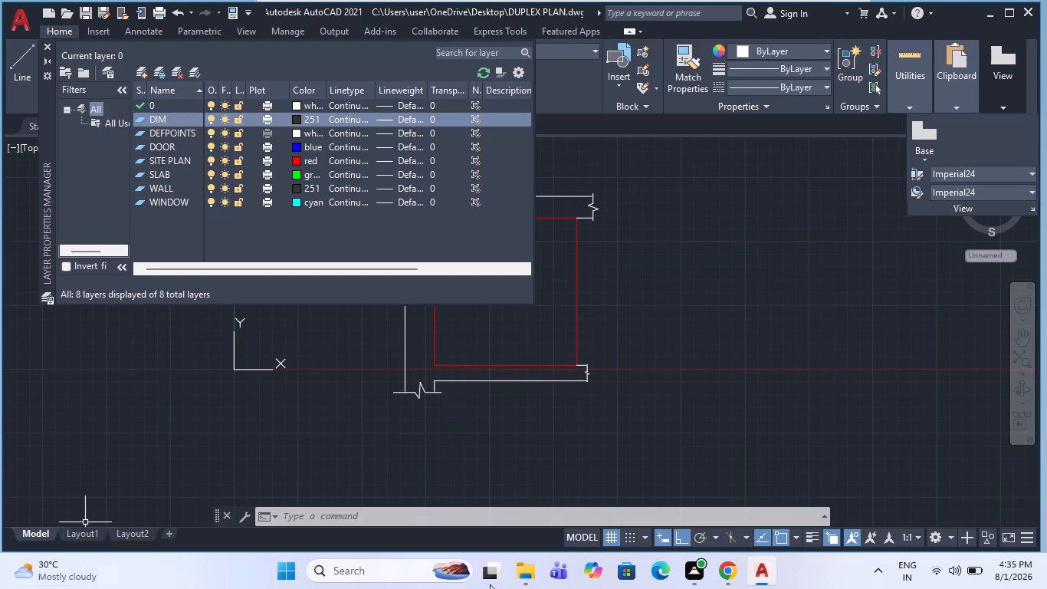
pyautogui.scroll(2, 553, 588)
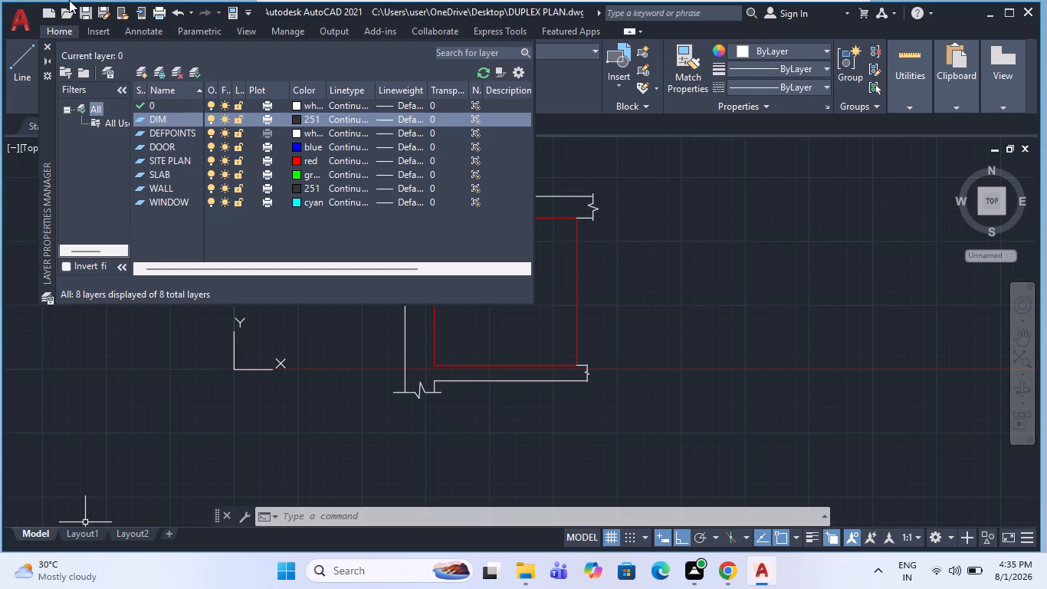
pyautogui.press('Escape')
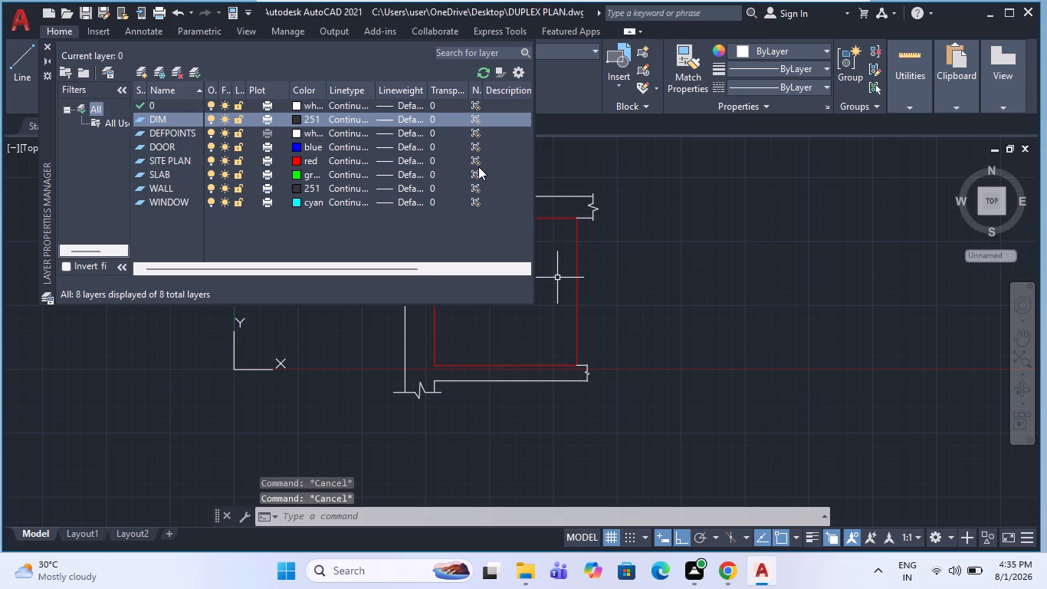
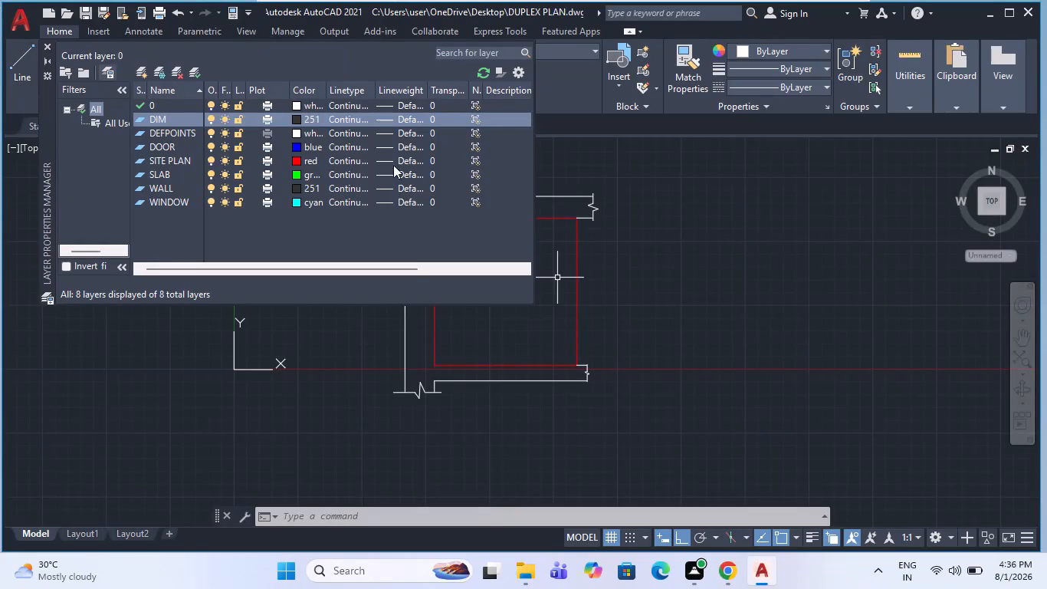
# Close the layer properties manager and make DIM the current layer.
pyautogui.press('Escape')
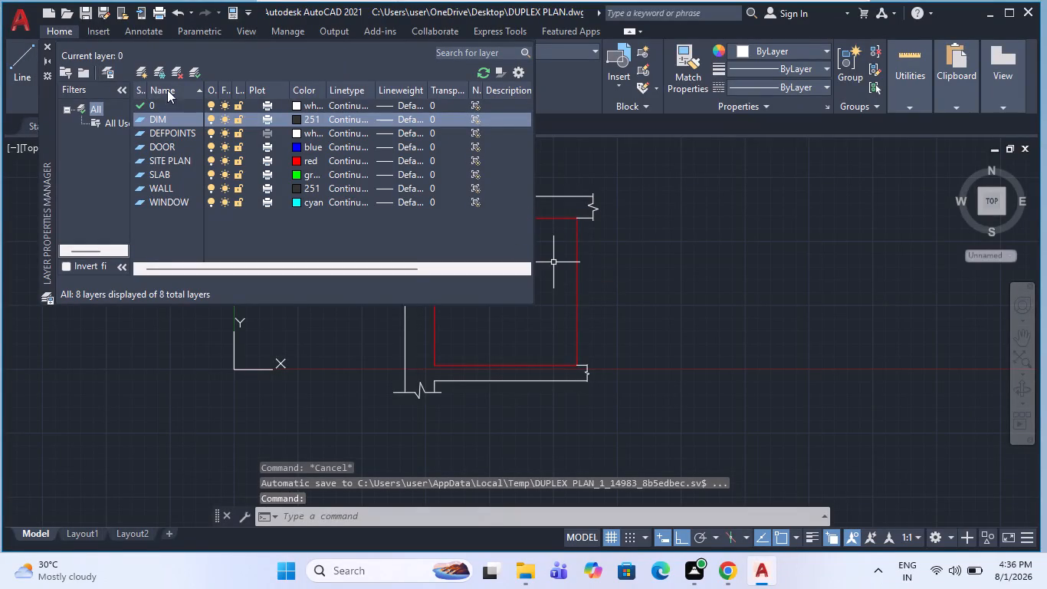
pyautogui.click(50, 47)
pyautogui.moveTo(600, 346); pyautogui.dragTo(592, 348, button='middle')
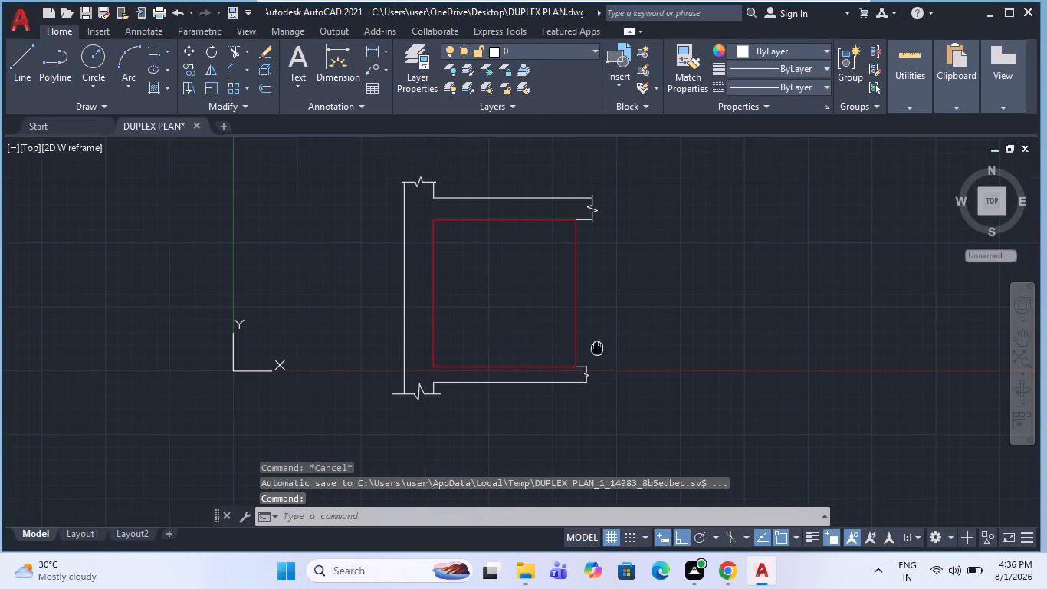
pyautogui.moveTo(592, 348); pyautogui.dragTo(566, 349, button='middle')
pyautogui.scroll(1, 438, 206)
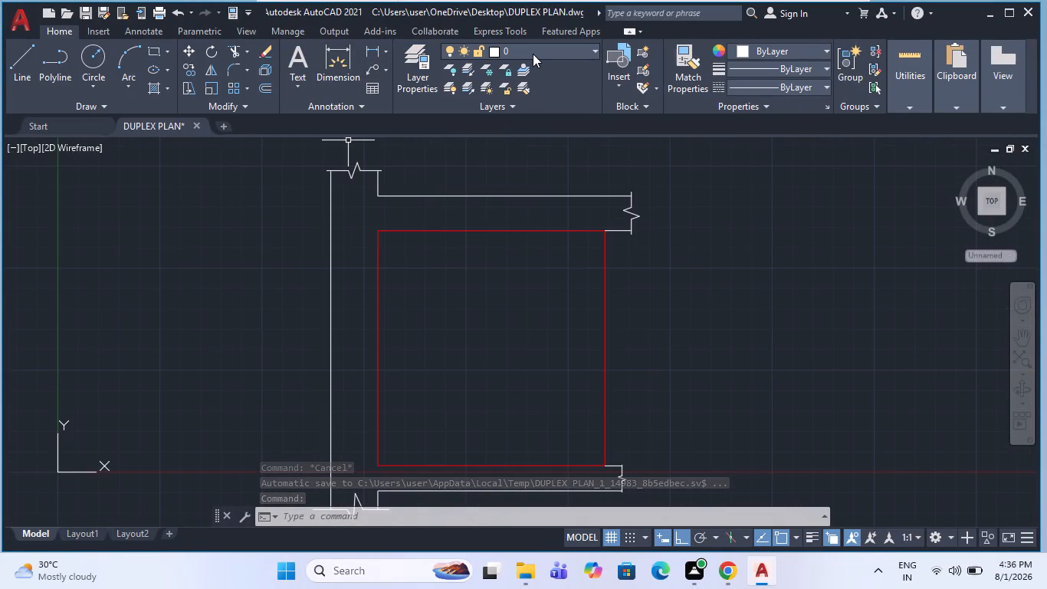
pyautogui.click(538, 54)
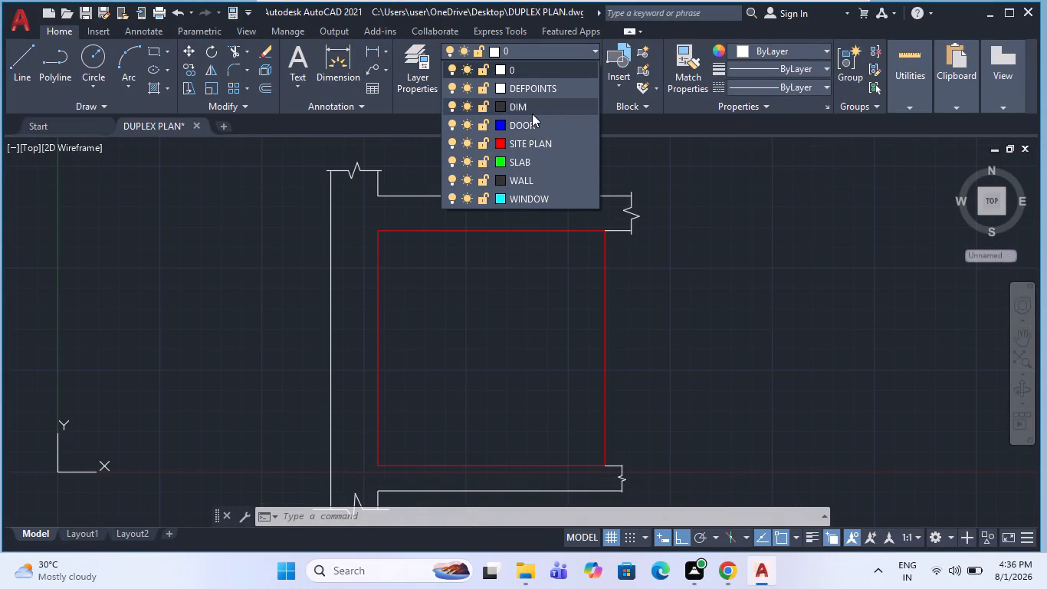
pyautogui.click(532, 114)
# Add a linear dimension along the red plot outline's top edge, placing it just above the upper white offset line.
pyautogui.click(370, 51)
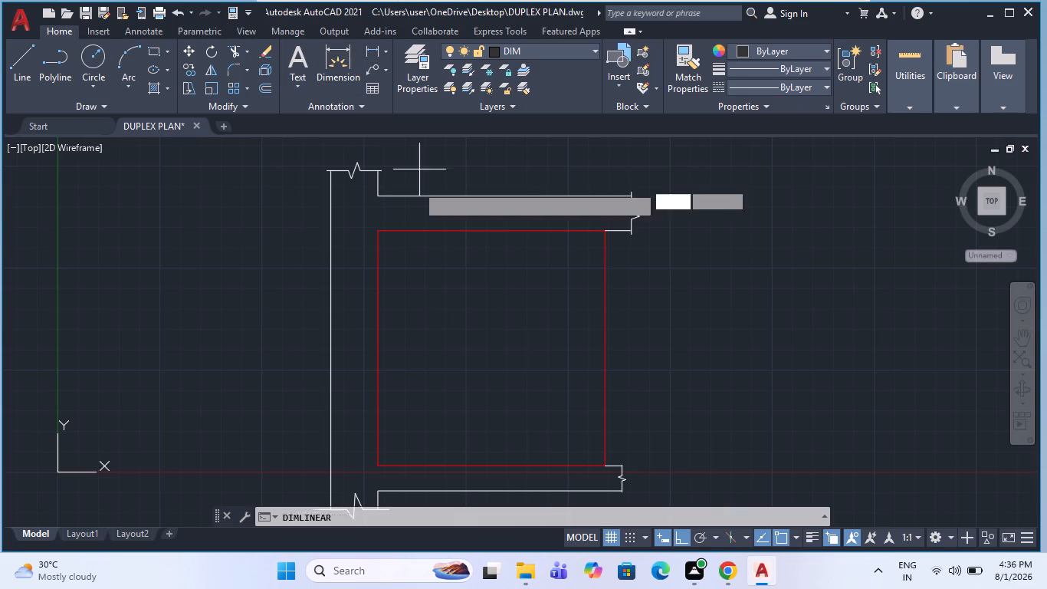
pyautogui.click(378, 233)
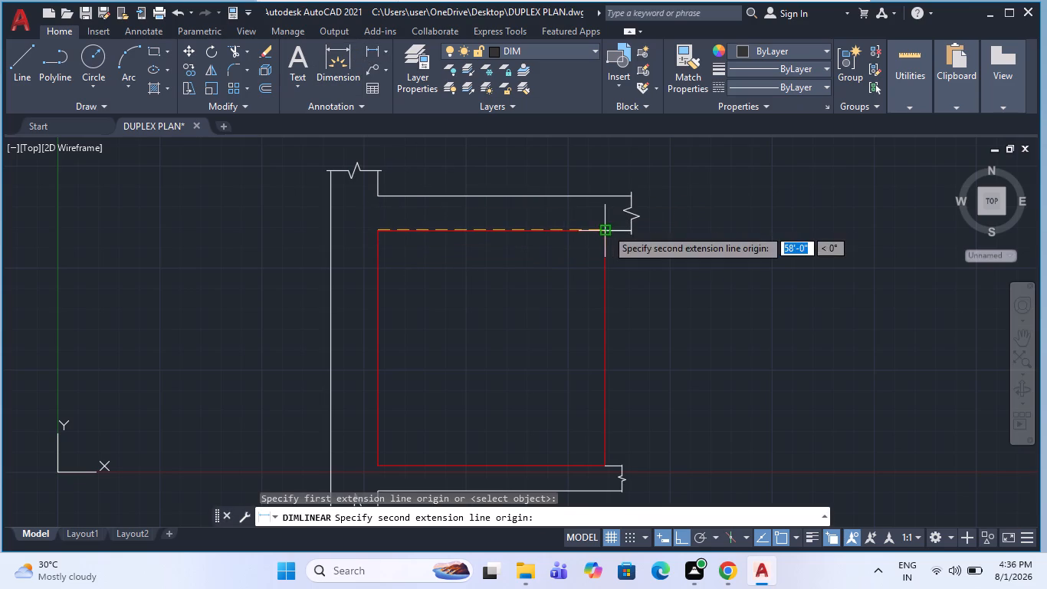
pyautogui.click(606, 229)
pyautogui.scroll(3, 554, 161)
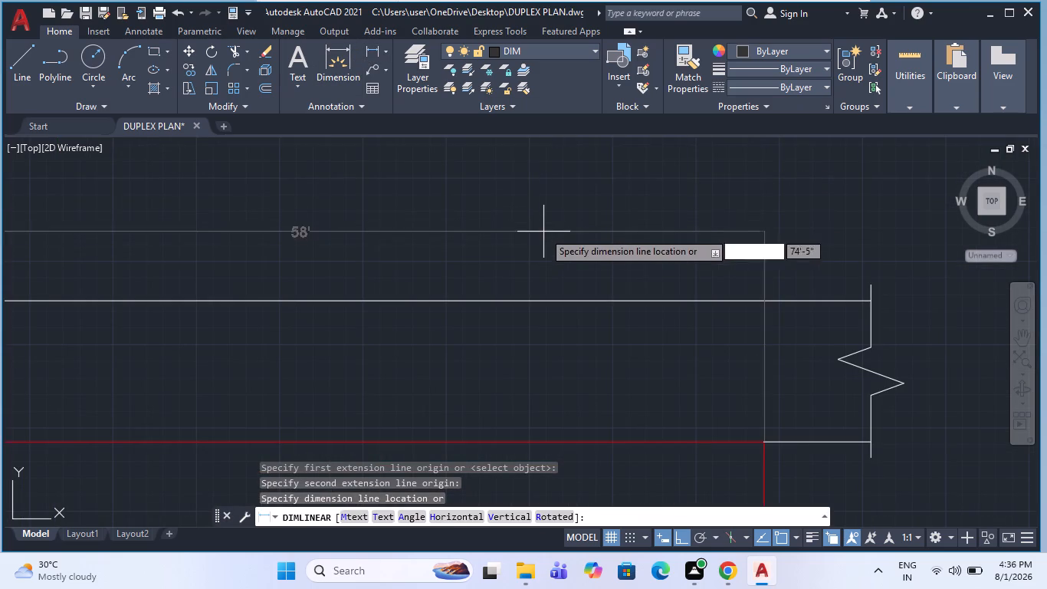
pyautogui.scroll(-1, 560, 213)
pyautogui.click(516, 244)
pyautogui.scroll(-1, 488, 222)
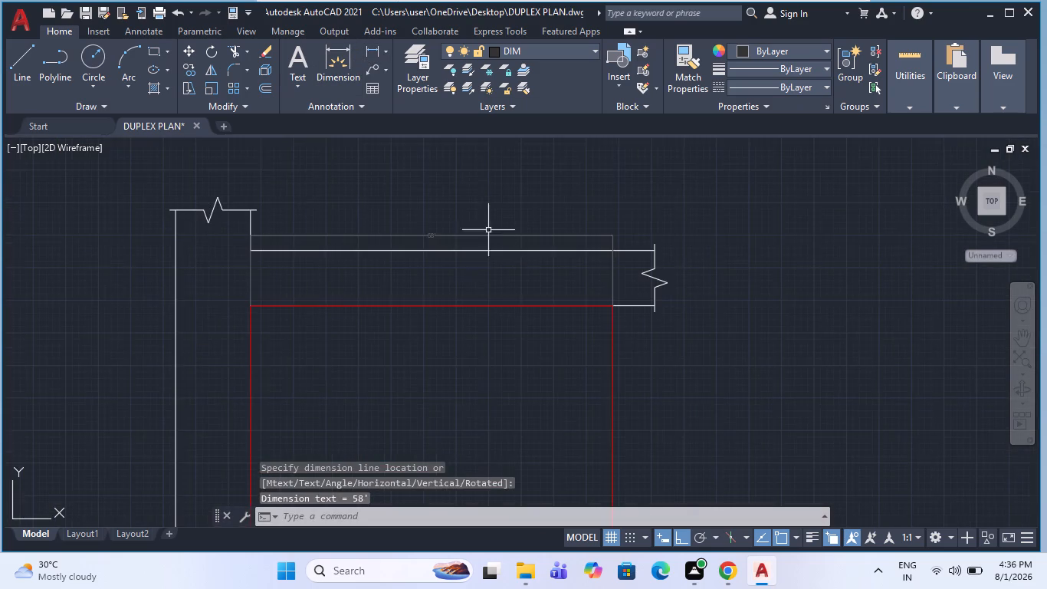
pyautogui.press('Escape')
# Modify the Standard dimension style to suppress both extension lines, Ext line 1 and Ext line 2, keeping the dimension lines shown.
pyautogui.scroll(1, 467, 256)
pyautogui.write('D')
pyautogui.press('space')
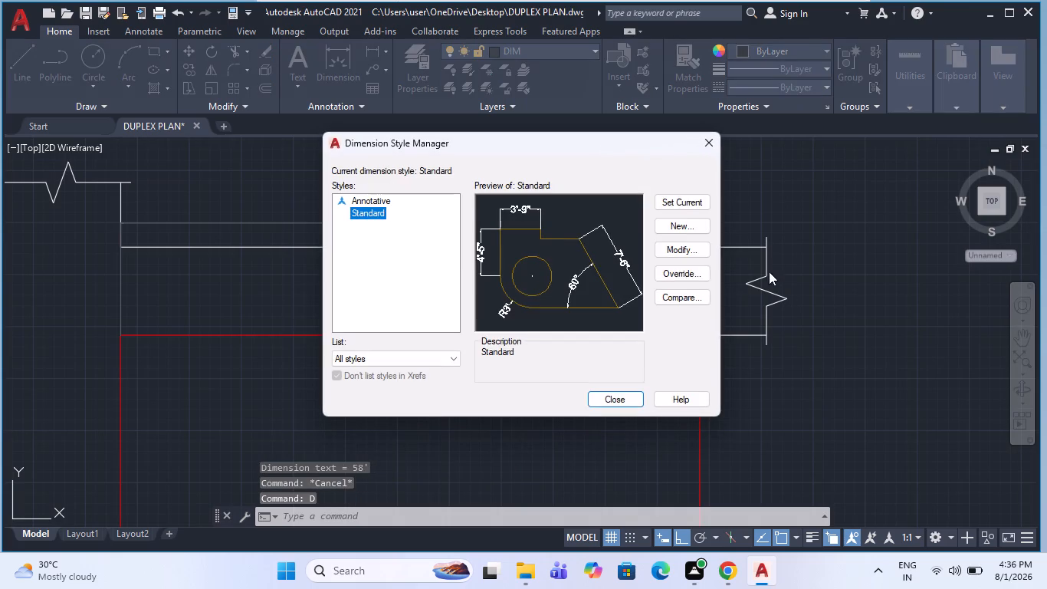
pyautogui.click(671, 248)
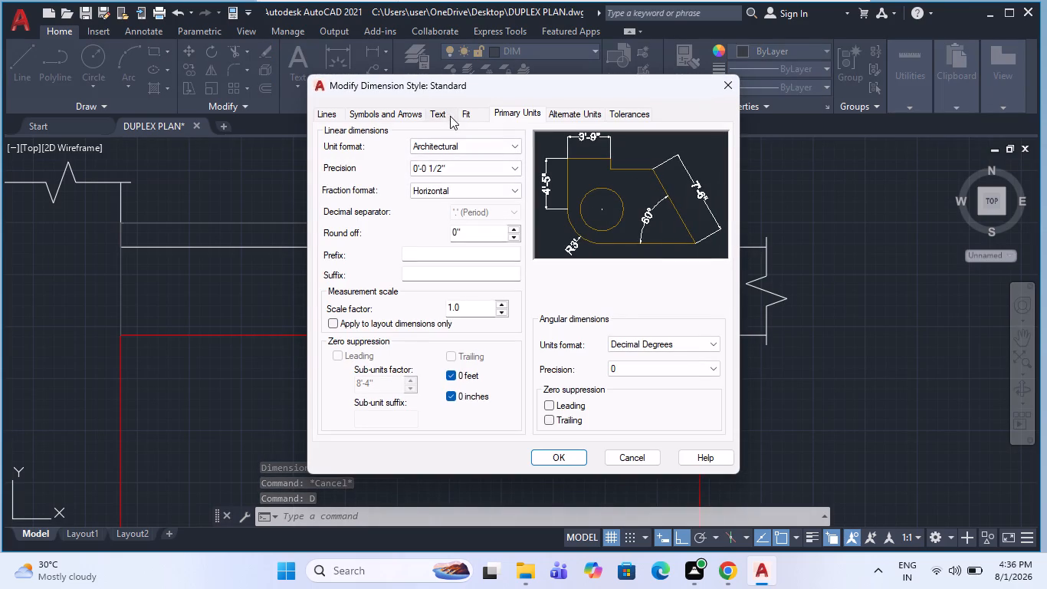
pyautogui.click(379, 117)
pyautogui.click(338, 116)
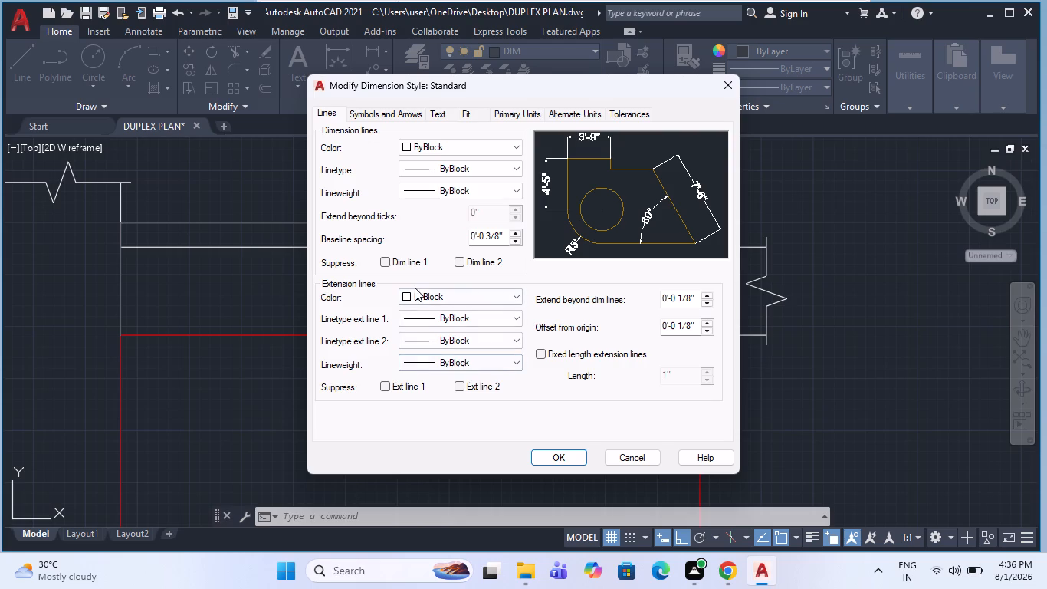
pyautogui.click(392, 261)
pyautogui.click(468, 265)
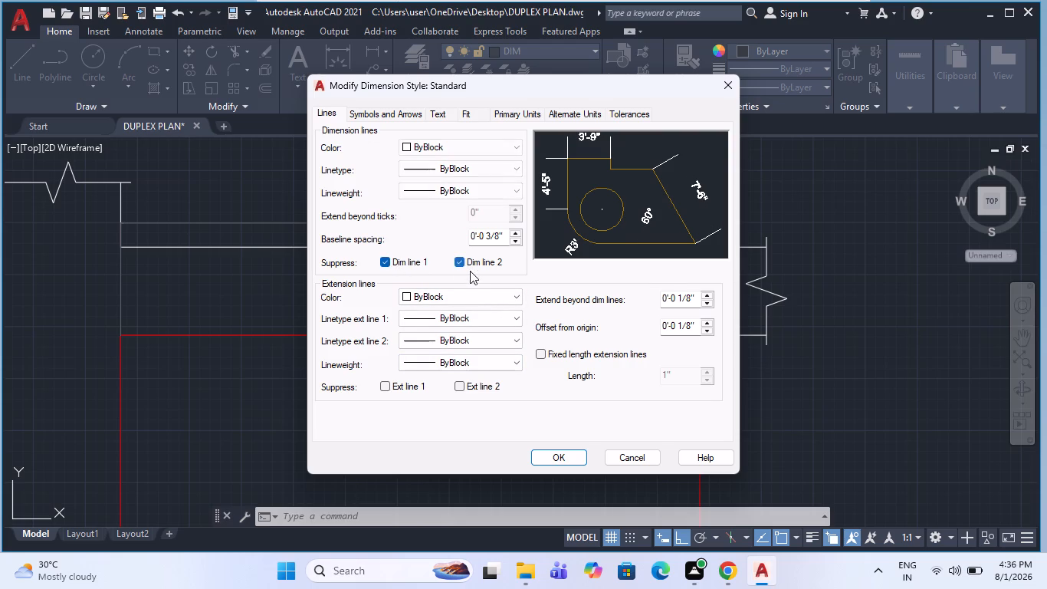
pyautogui.click(460, 263)
pyautogui.click(389, 262)
pyautogui.click(380, 387)
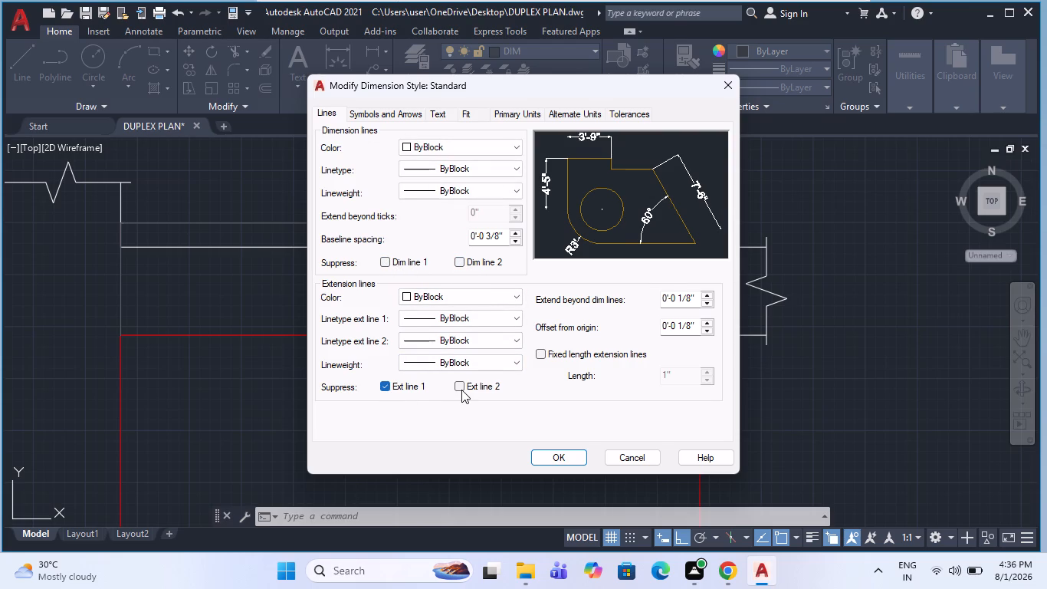
pyautogui.click(461, 390)
pyautogui.click(563, 460)
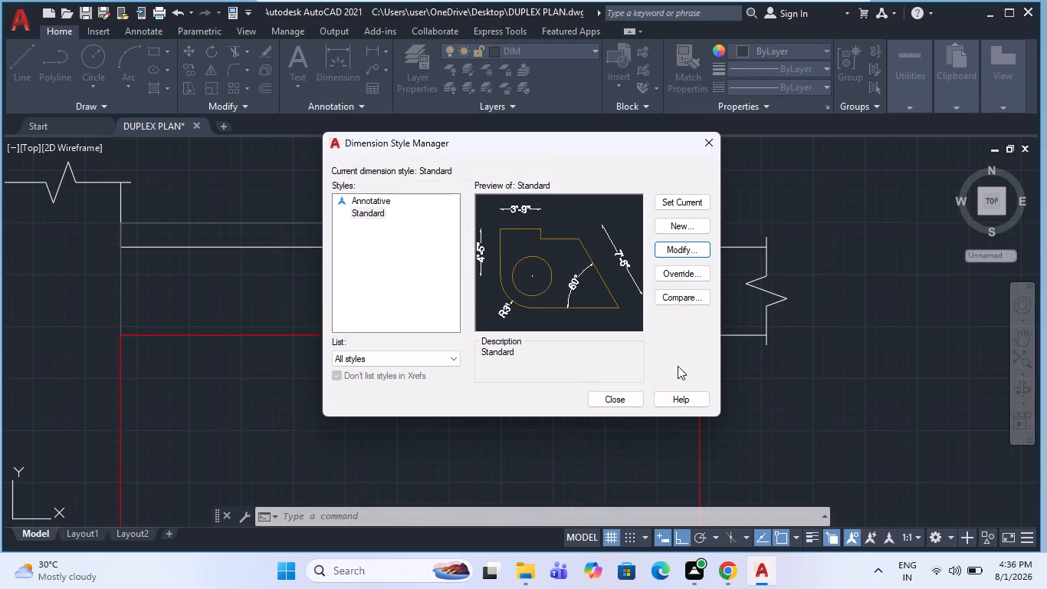
pyautogui.click(629, 392)
pyautogui.click(608, 407)
pyautogui.press('Escape')
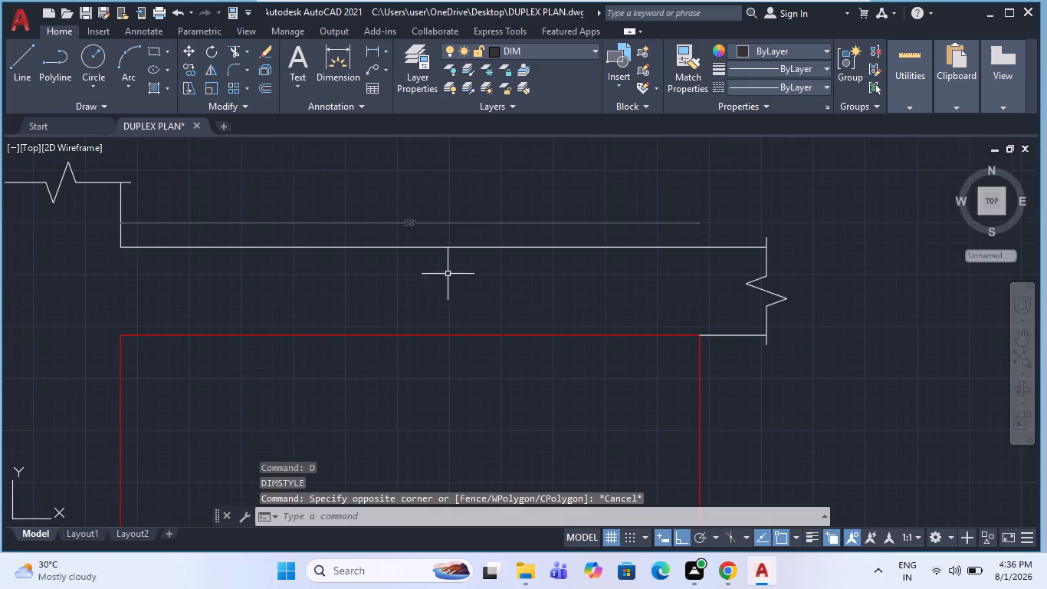
pyautogui.scroll(-3, 448, 271)
pyautogui.press('Escape')
# Set the Standard dimension style's text height to 12".
pyautogui.scroll(3, 454, 283)
pyautogui.press('Escape')
pyautogui.write('D')
pyautogui.press('space')
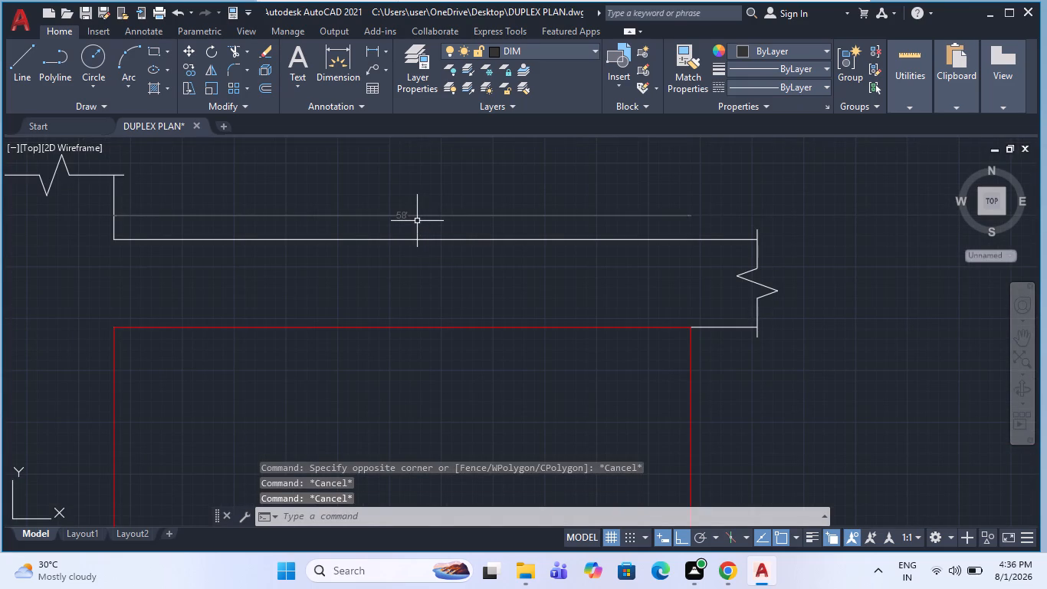
pyautogui.click(694, 253)
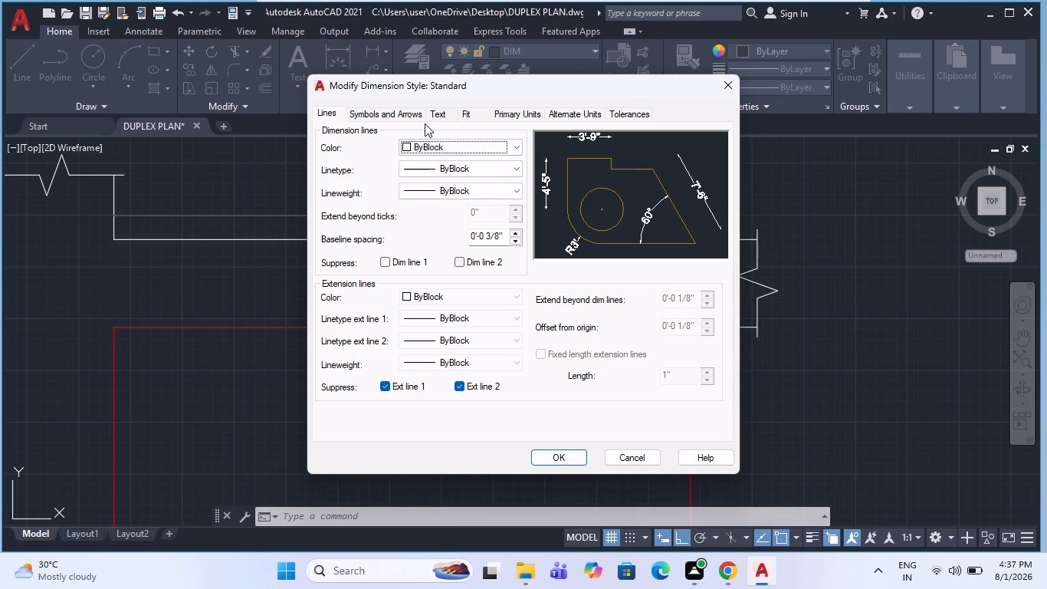
pyautogui.click(445, 117)
pyautogui.click(363, 114)
pyautogui.click(332, 115)
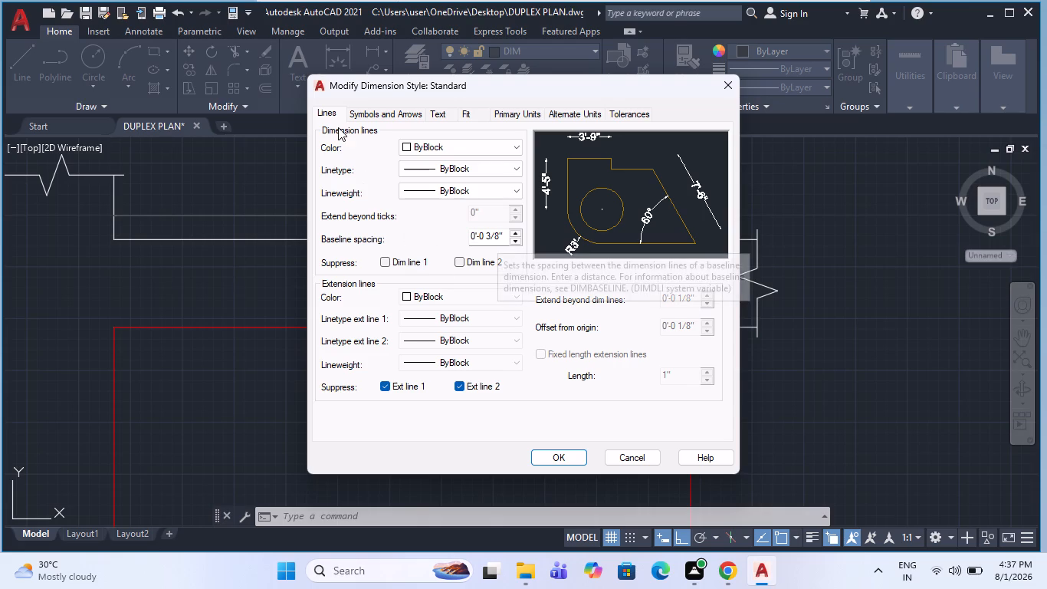
pyautogui.click(449, 111)
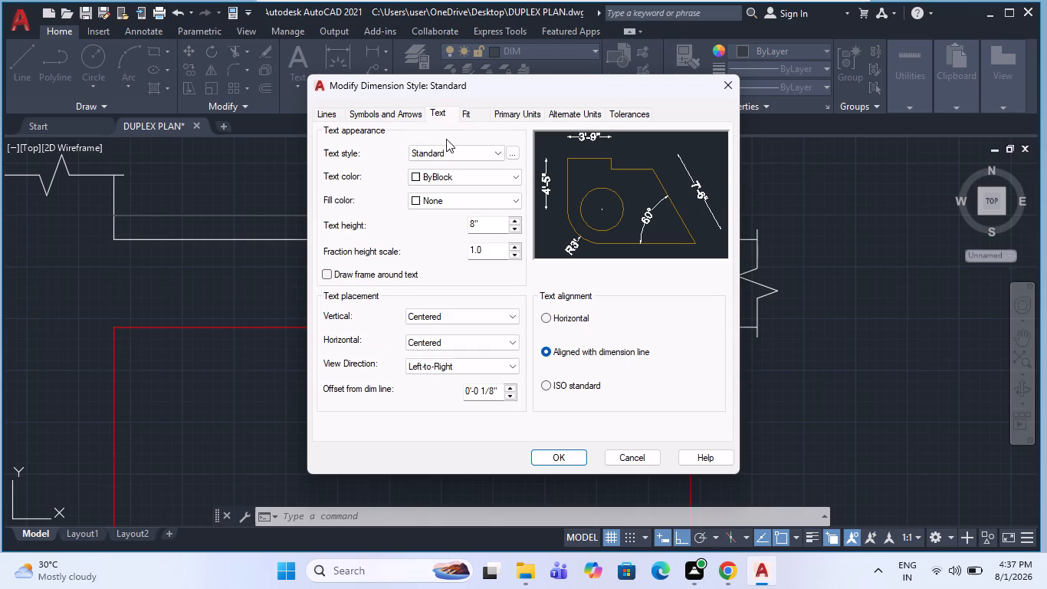
pyautogui.moveTo(494, 222); pyautogui.dragTo(412, 255)
pyautogui.write("12'")
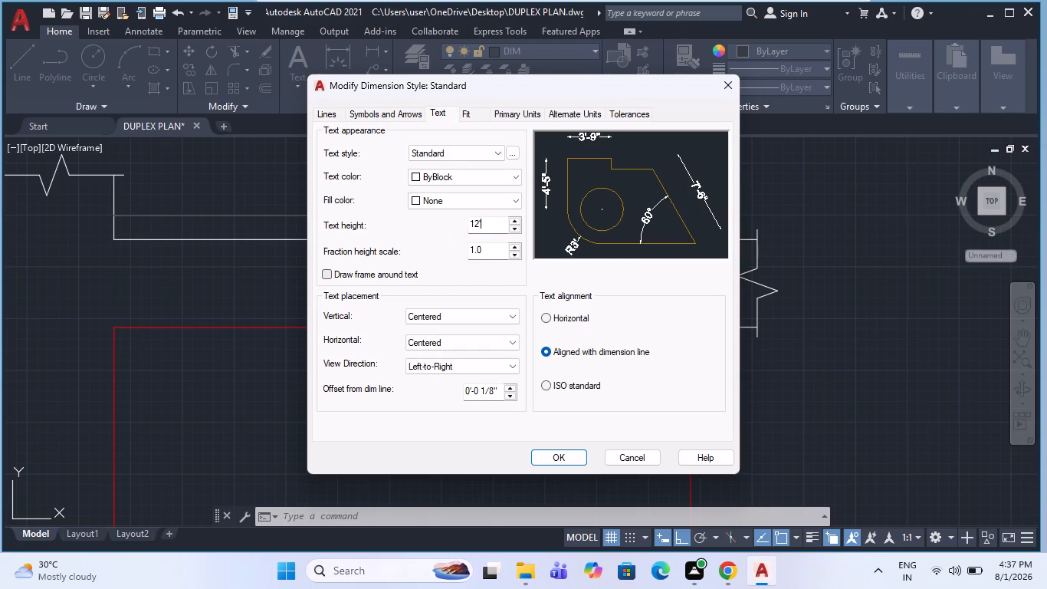
pyautogui.press('BackSpace')
pyautogui.hotkey('shift', '"')
pyautogui.press('Return')
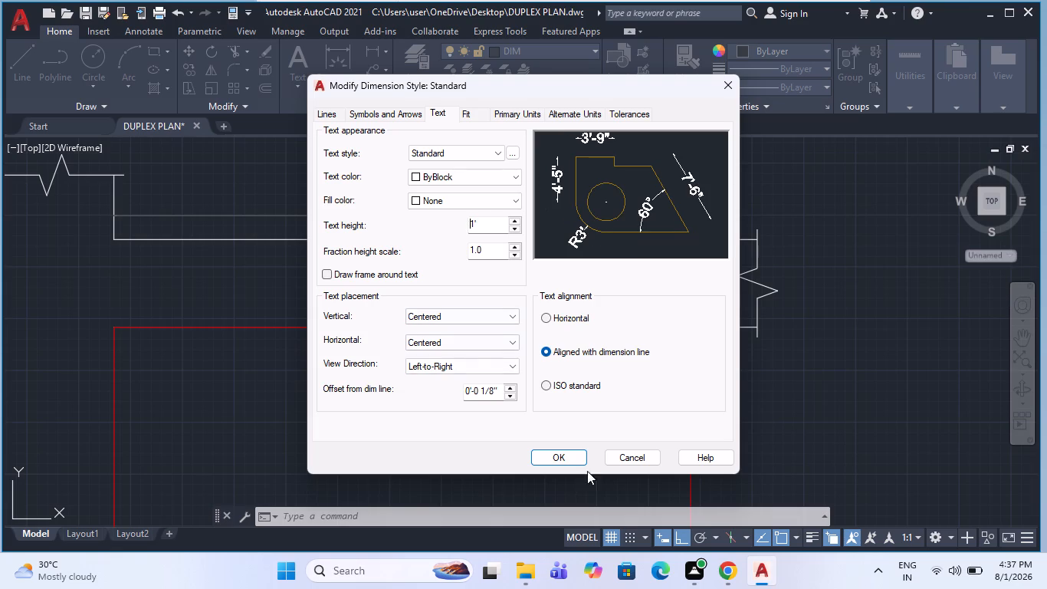
pyautogui.click(563, 454)
pyautogui.click(598, 398)
pyautogui.scroll(-1, 509, 312)
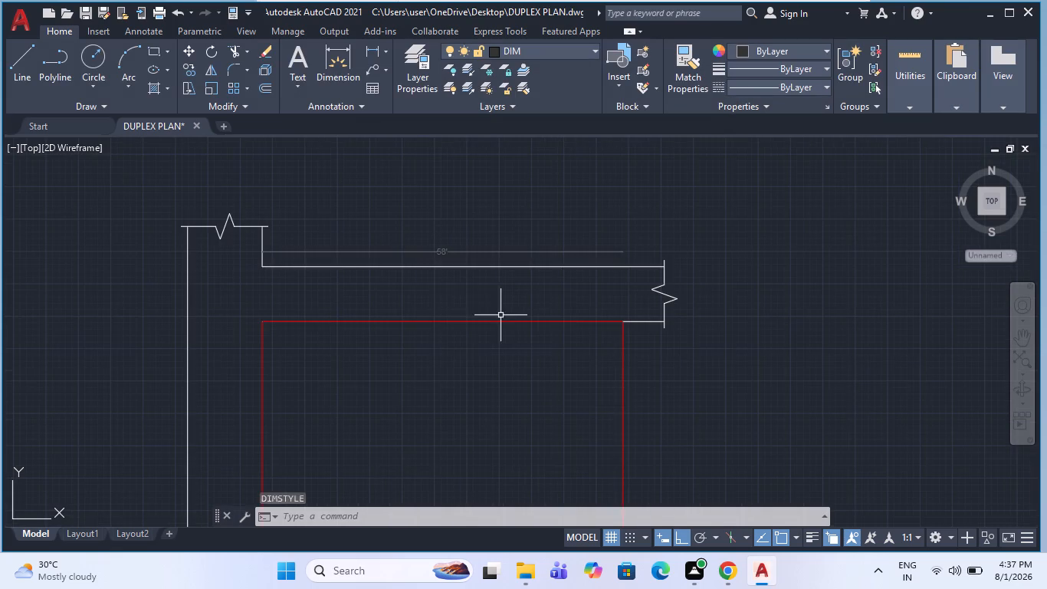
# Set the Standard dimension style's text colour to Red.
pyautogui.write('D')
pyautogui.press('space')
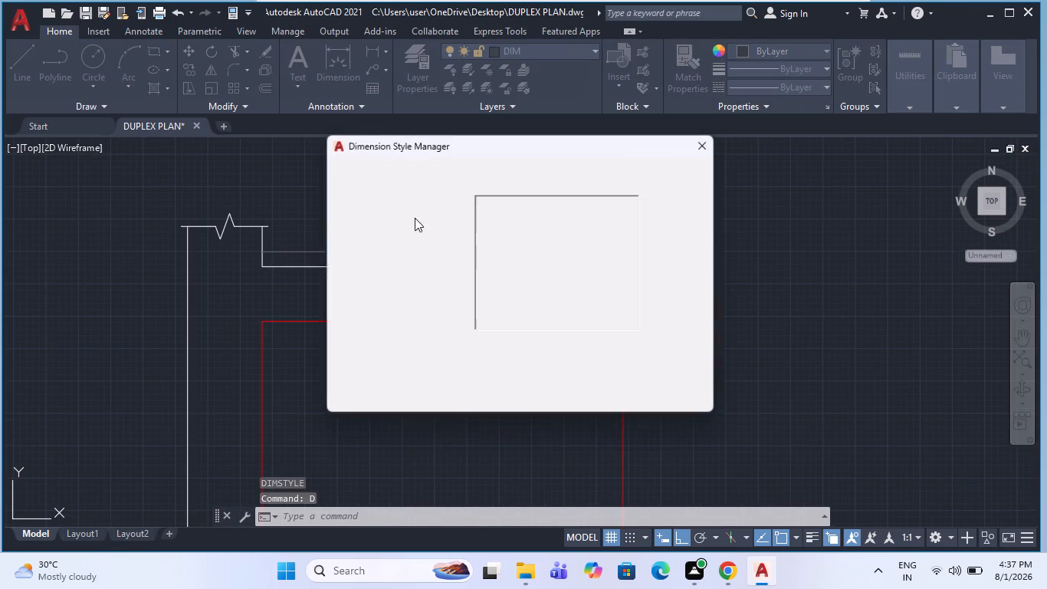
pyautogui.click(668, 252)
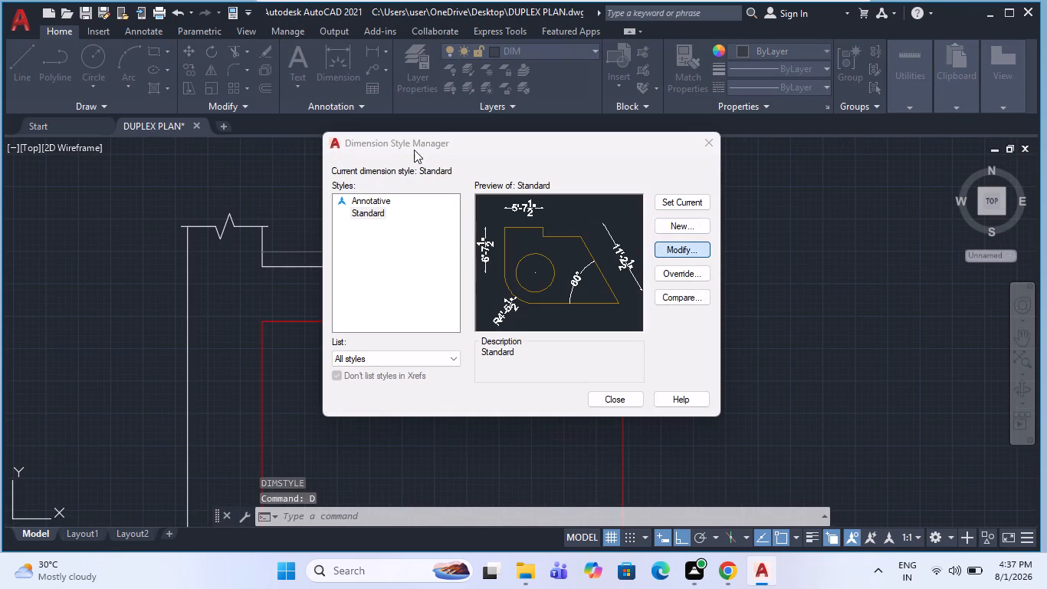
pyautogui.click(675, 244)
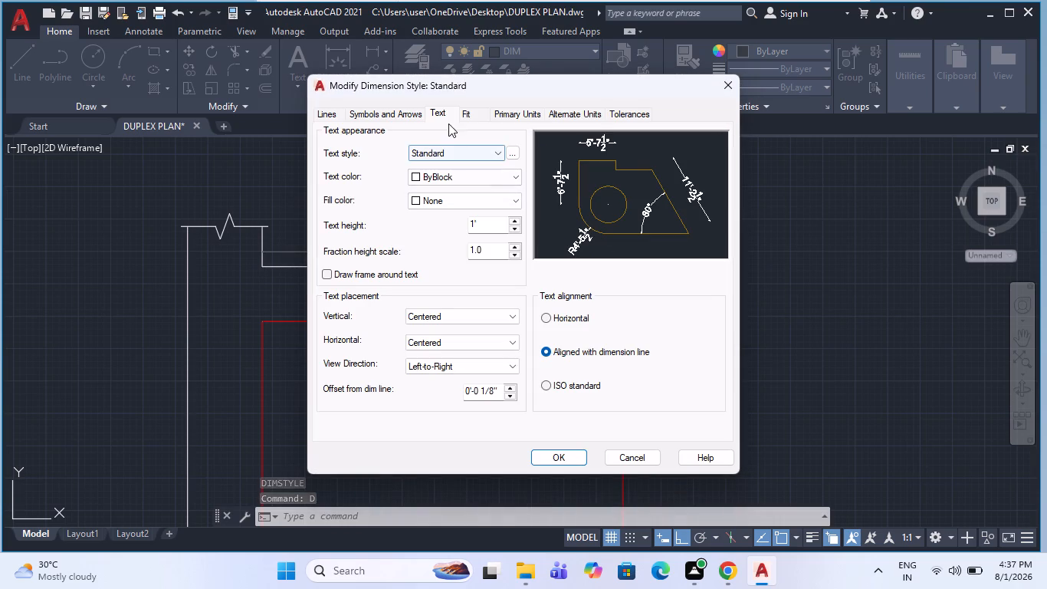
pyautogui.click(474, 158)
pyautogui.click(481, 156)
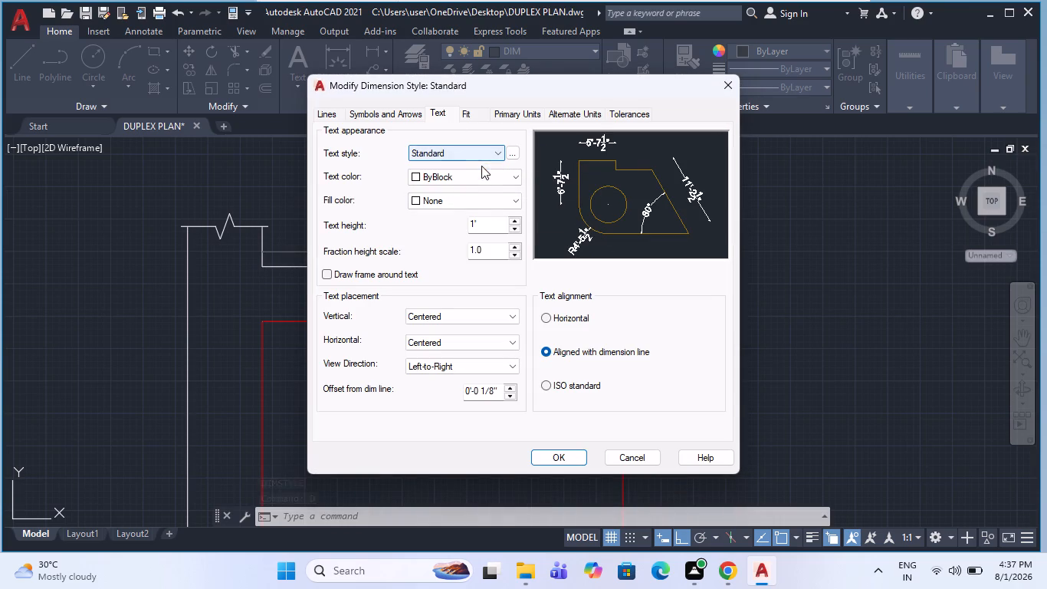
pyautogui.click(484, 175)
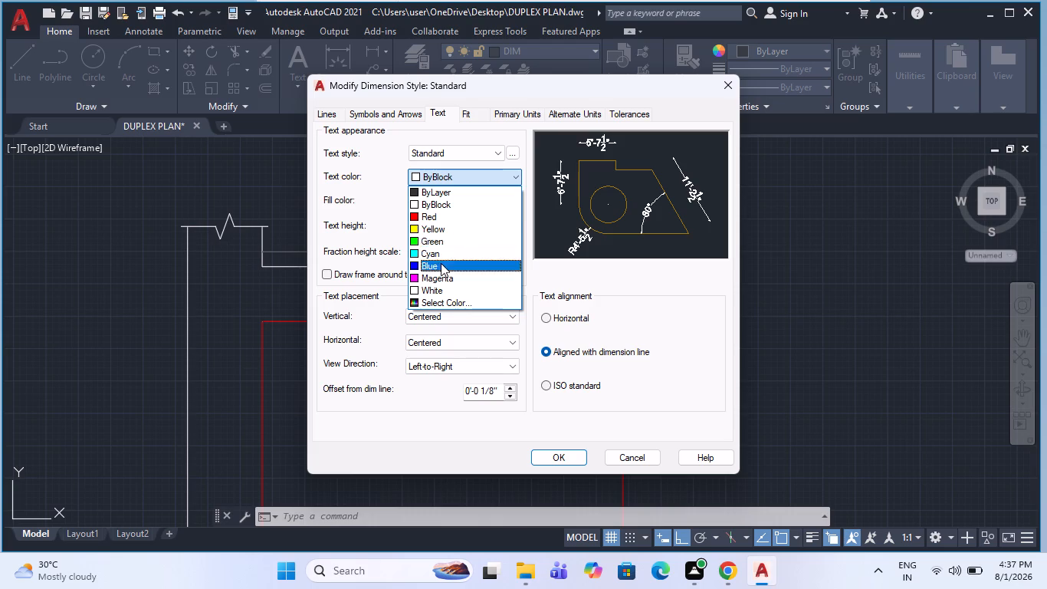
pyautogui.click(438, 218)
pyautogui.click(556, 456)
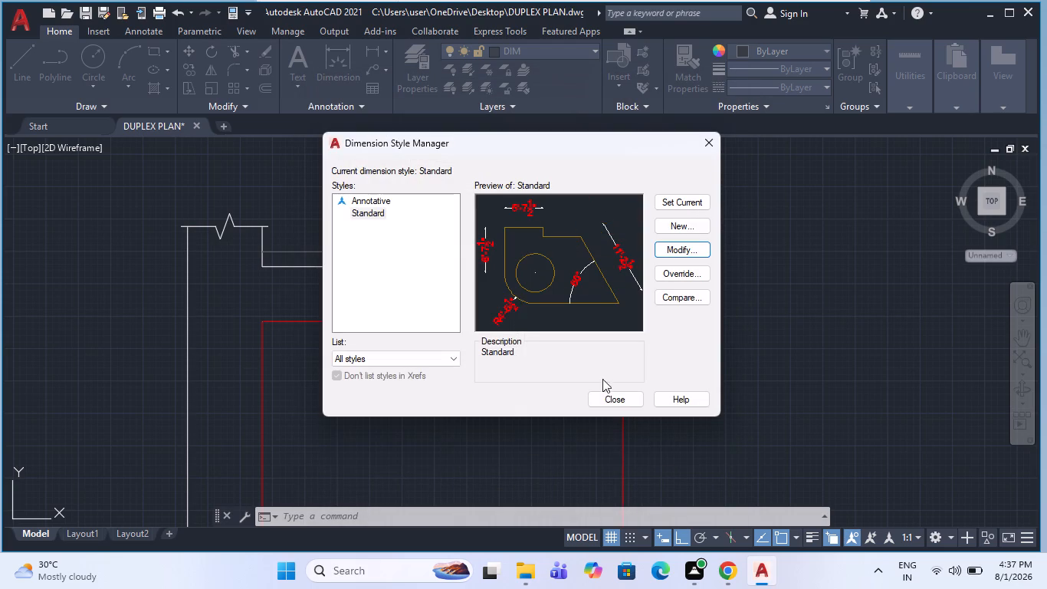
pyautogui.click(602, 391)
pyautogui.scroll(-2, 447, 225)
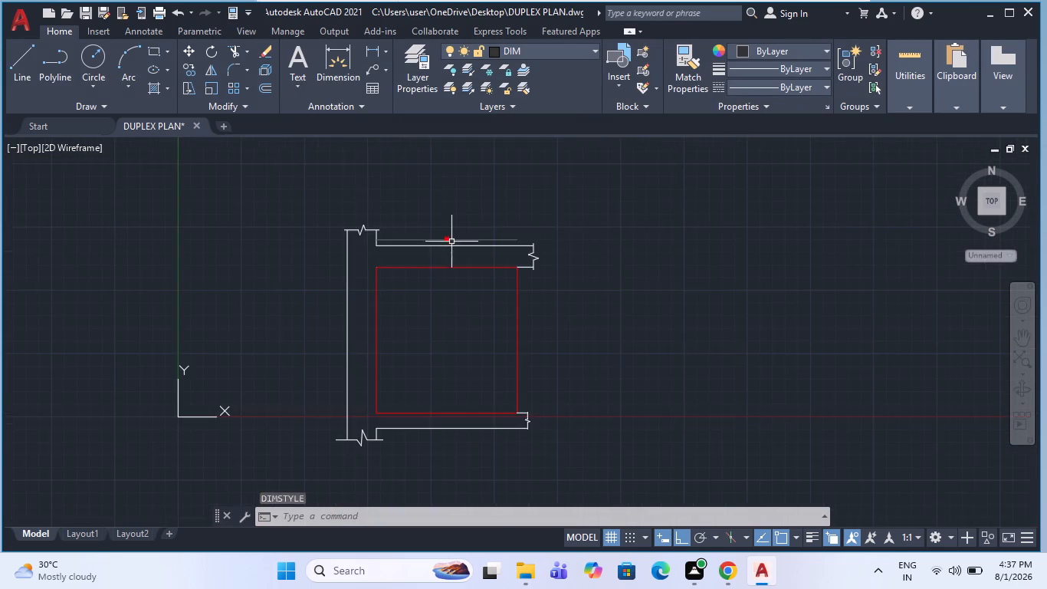
# Set the Standard dimension style's text colour to Green.
pyautogui.scroll(4, 452, 244)
pyautogui.write('D')
pyautogui.press('space')
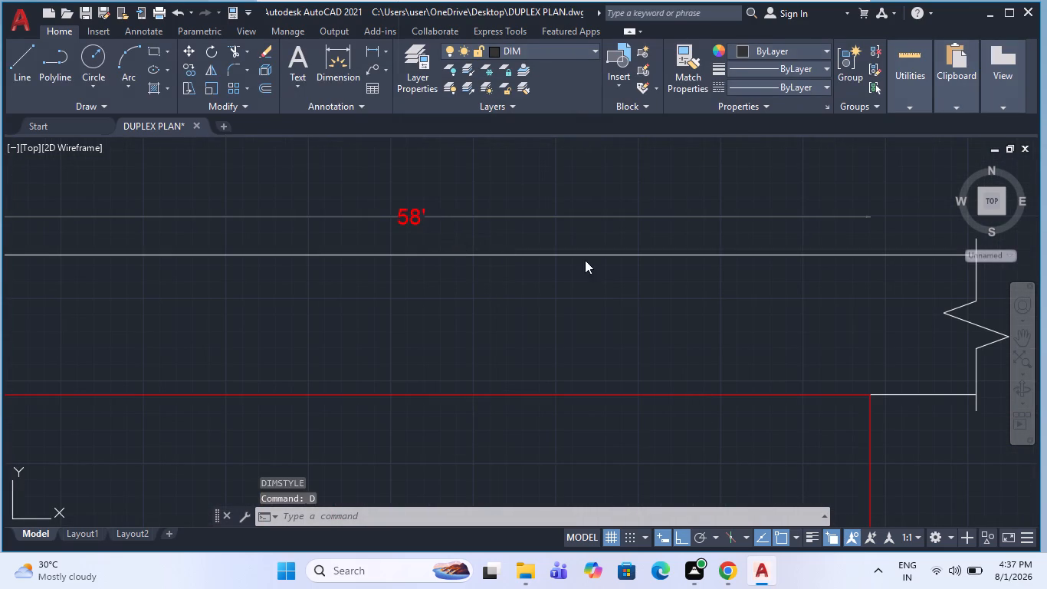
pyautogui.click(667, 250)
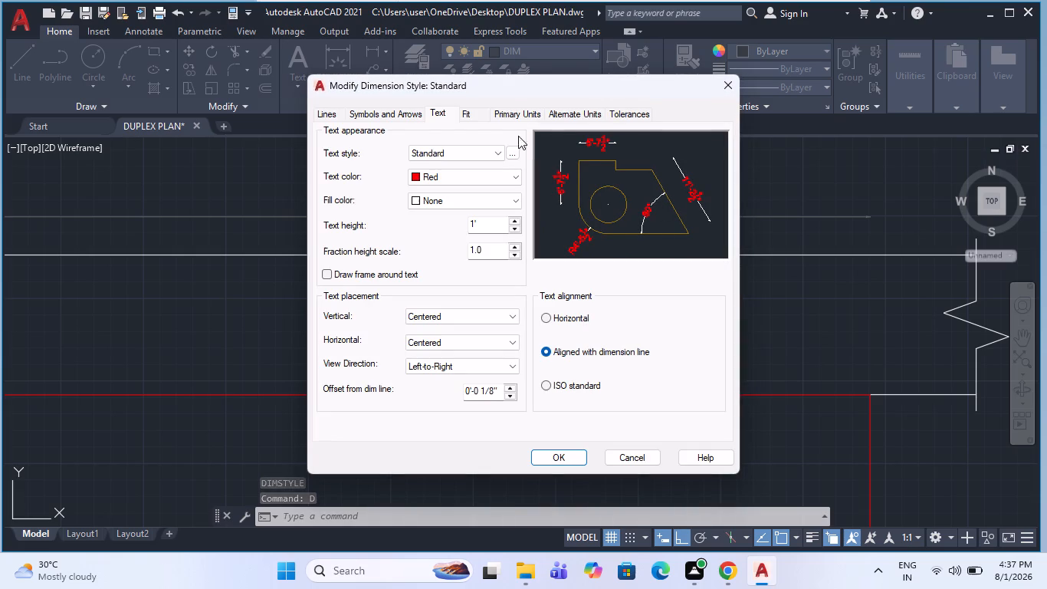
pyautogui.click(459, 183)
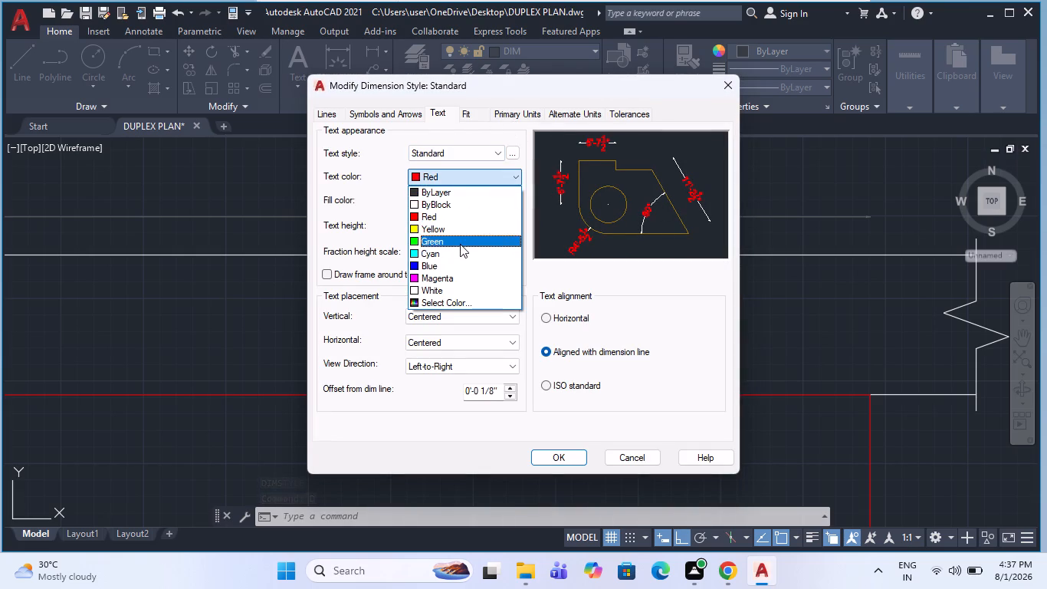
pyautogui.click(467, 247)
pyautogui.click(560, 454)
pyautogui.click(618, 400)
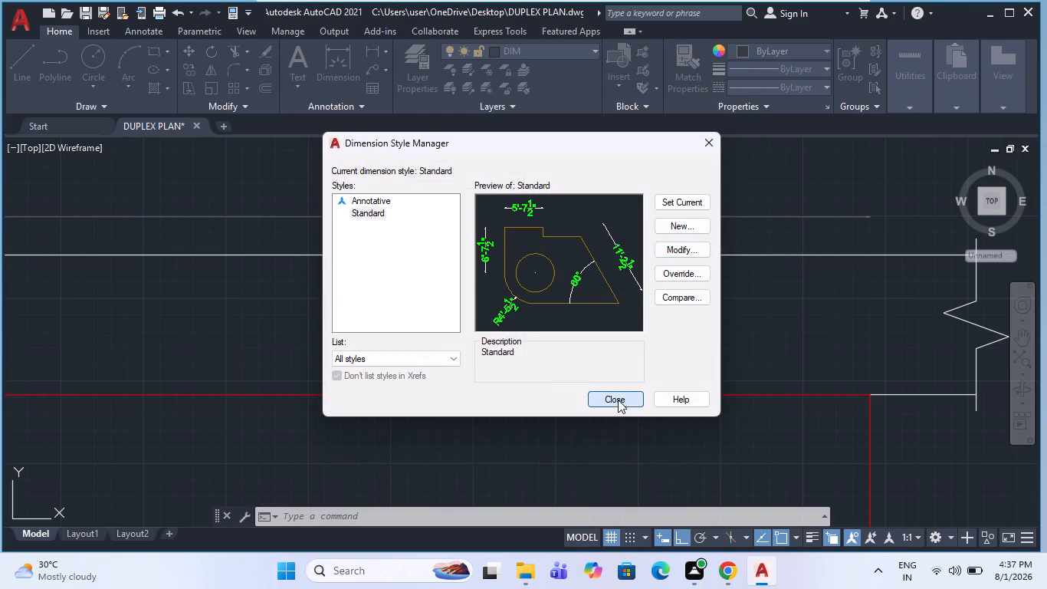
pyautogui.scroll(-3, 635, 301)
pyautogui.scroll(2, 569, 315)
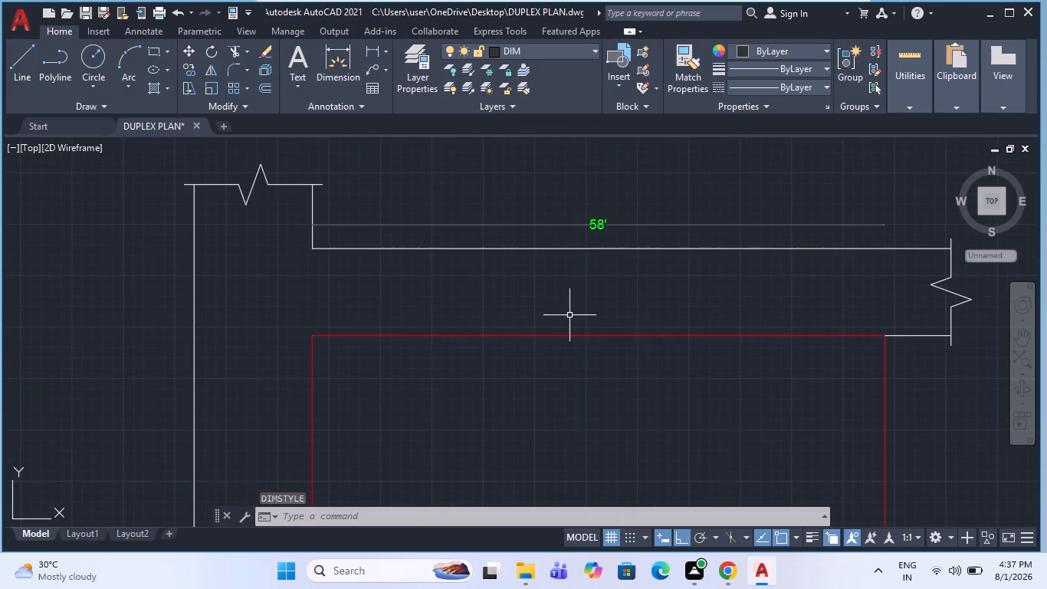
# Open the Standard dimension style for modification.
pyautogui.write('D')
pyautogui.press('space')
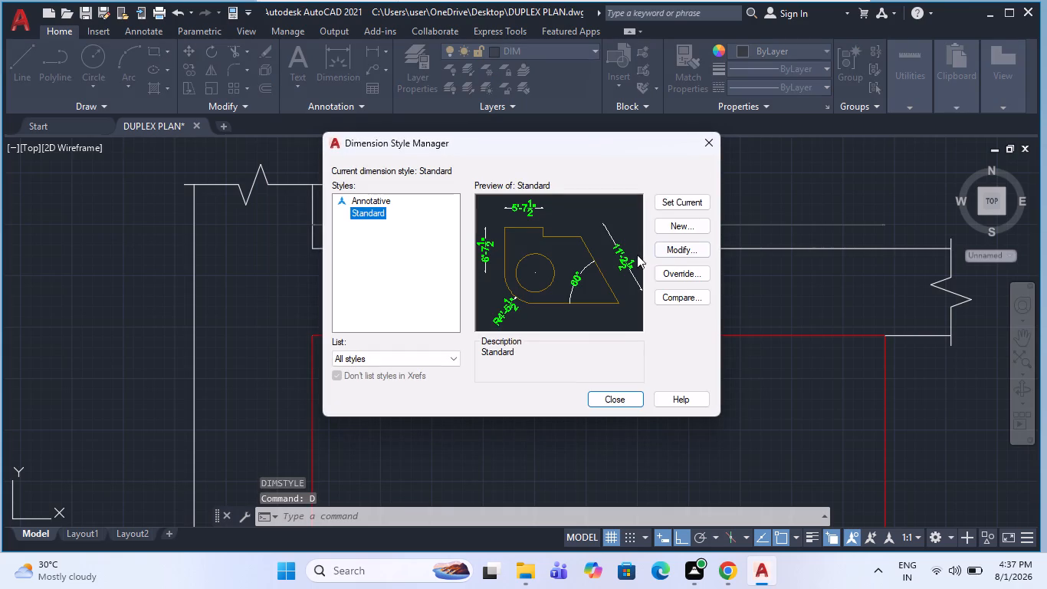
pyautogui.click(674, 250)
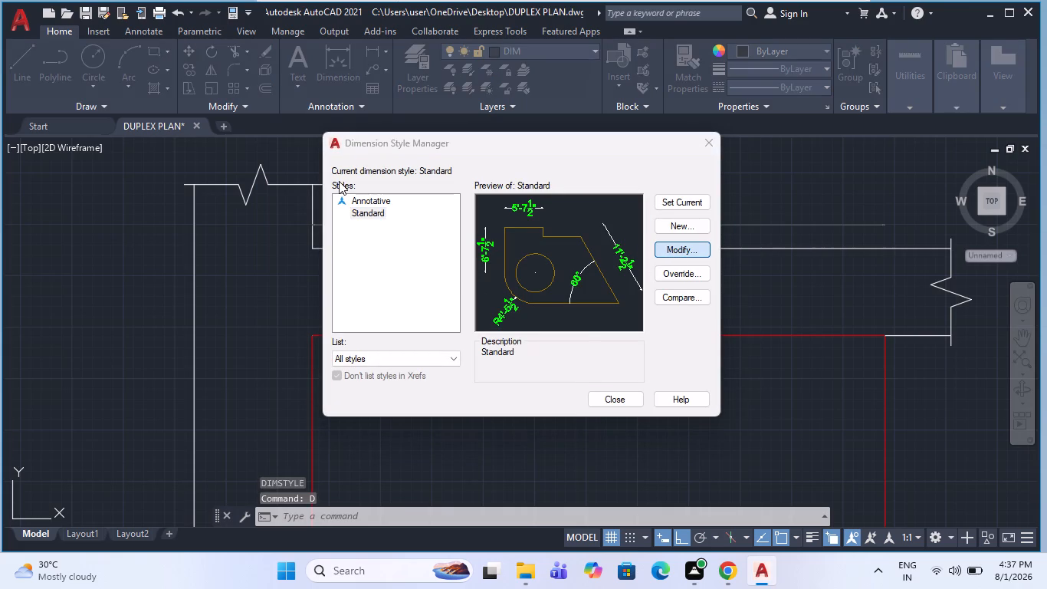
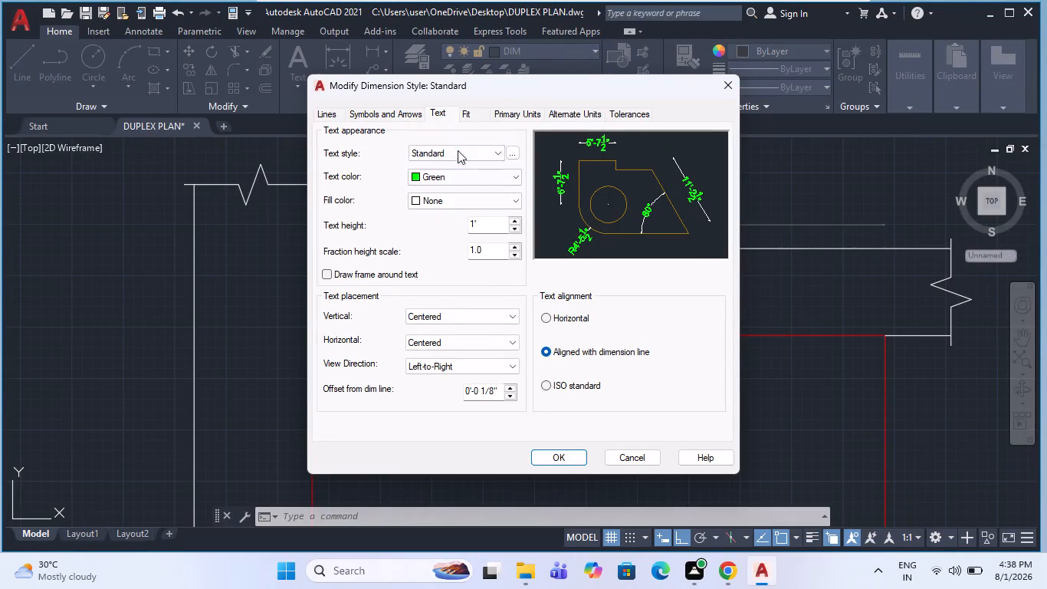
# Set the Standard dimension style's arrow size to 6" and finish modifying the dimension style.
pyautogui.click(388, 109)
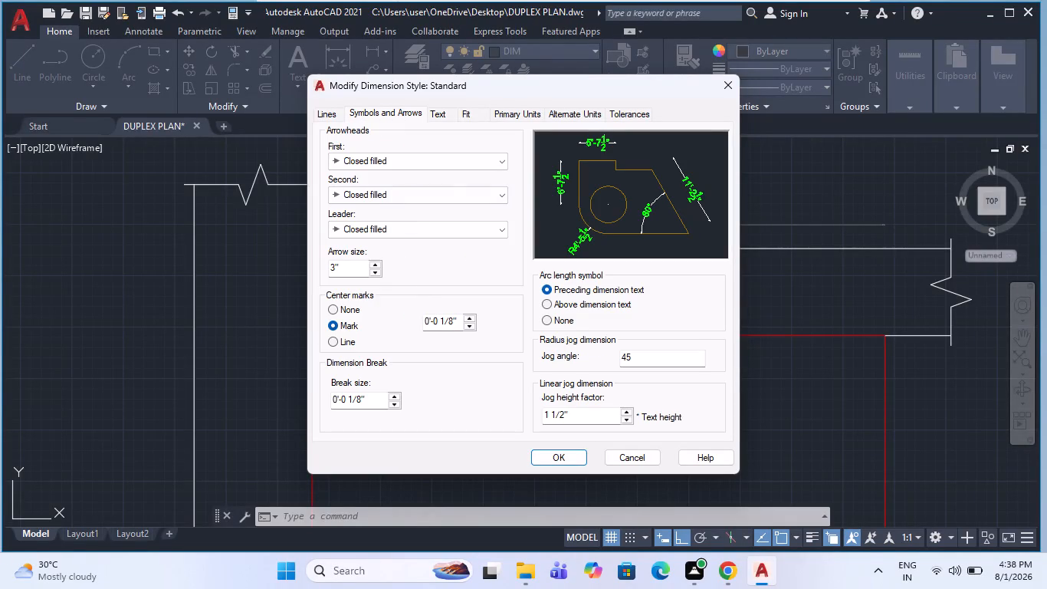
pyautogui.moveTo(356, 265); pyautogui.dragTo(168, 322)
pyautogui.press('6')
pyautogui.press('Return')
pyautogui.click(562, 449)
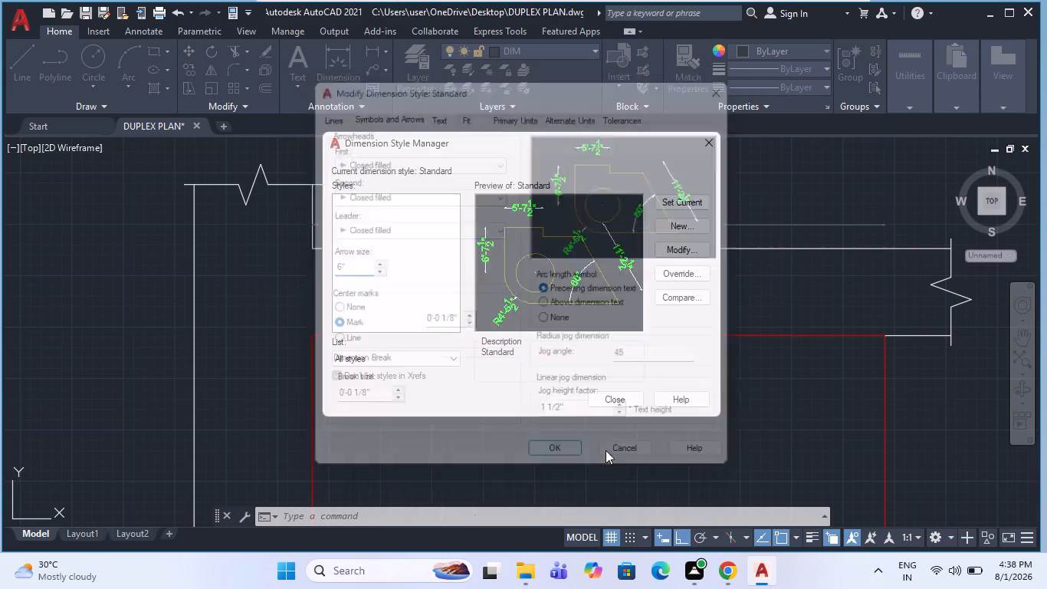
pyautogui.click(618, 406)
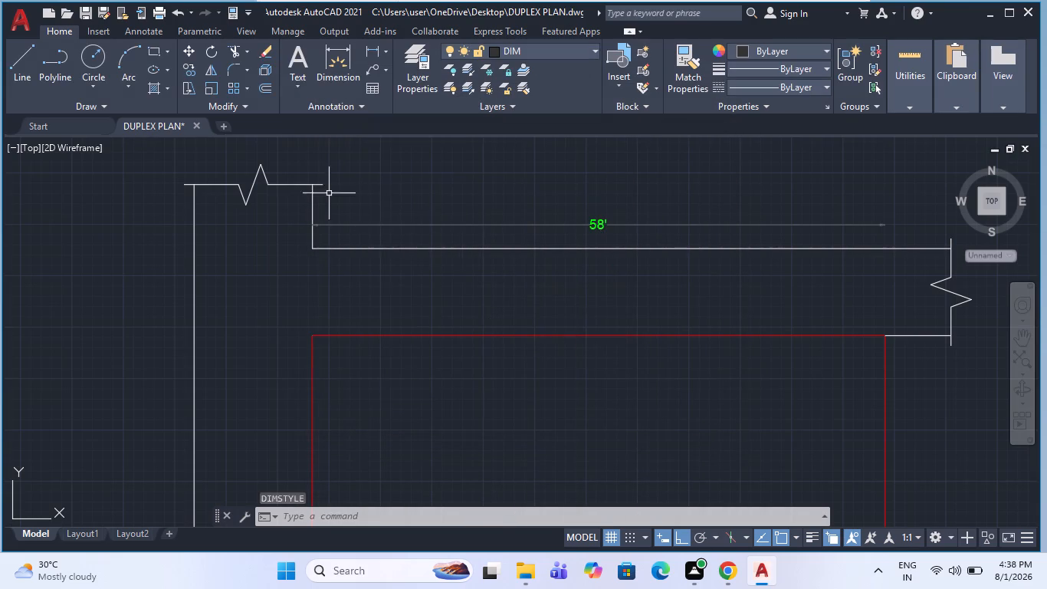
# Offset all four sides of the red plot outline 5" toward the inside.
pyautogui.scroll(-2, 328, 193)
pyautogui.scroll(2, 498, 241)
pyautogui.moveTo(513, 239); pyautogui.dragTo(586, 288, button='middle')
pyautogui.scroll(-2, 456, 227)
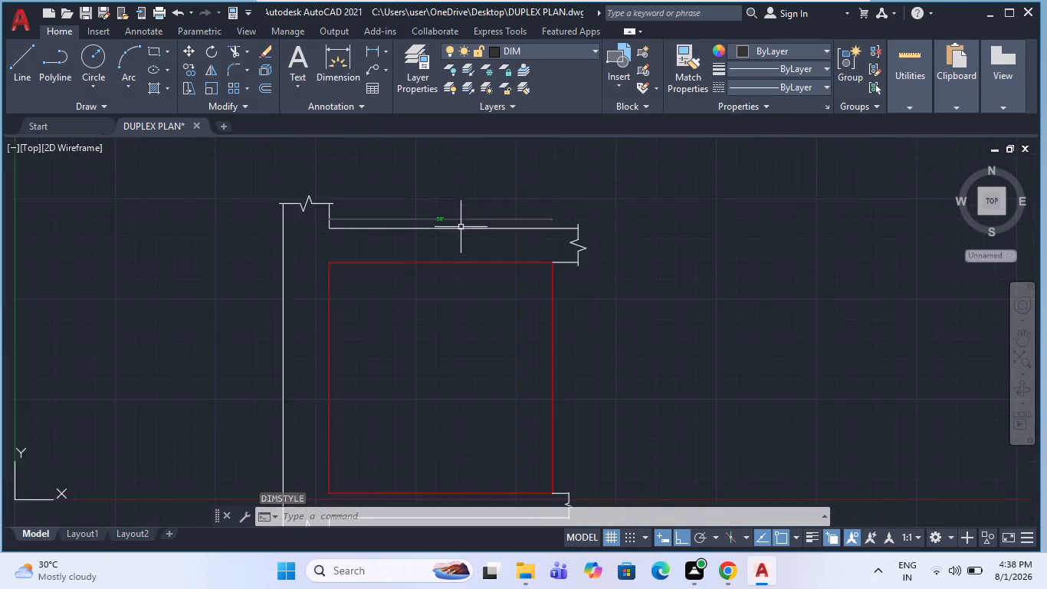
pyautogui.scroll(-1, 464, 230)
pyautogui.scroll(1, 443, 318)
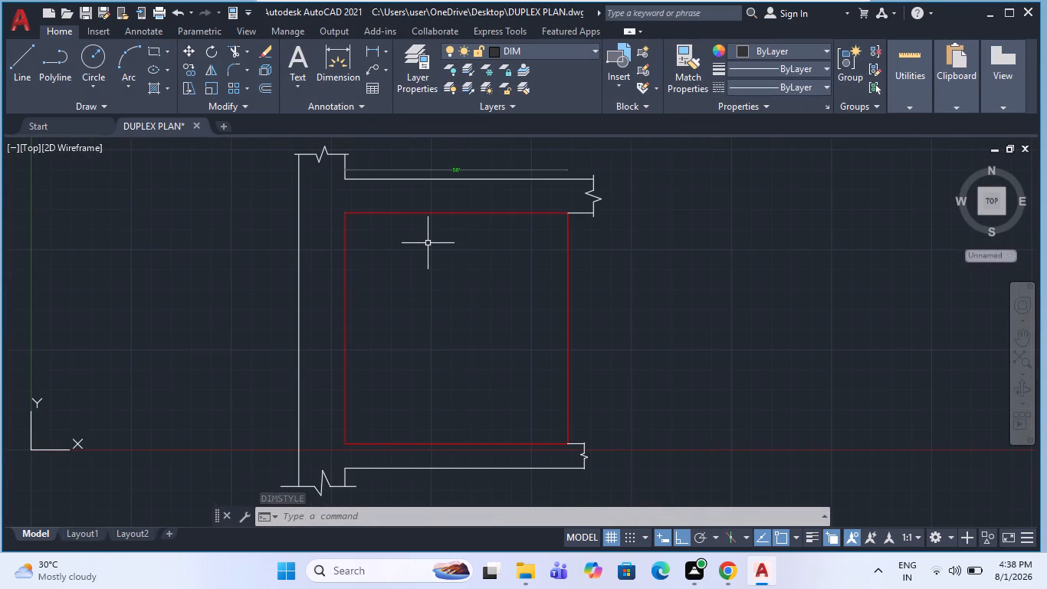
pyautogui.press('o')
pyautogui.press('Return')
pyautogui.press('5')
pyautogui.press('Return')
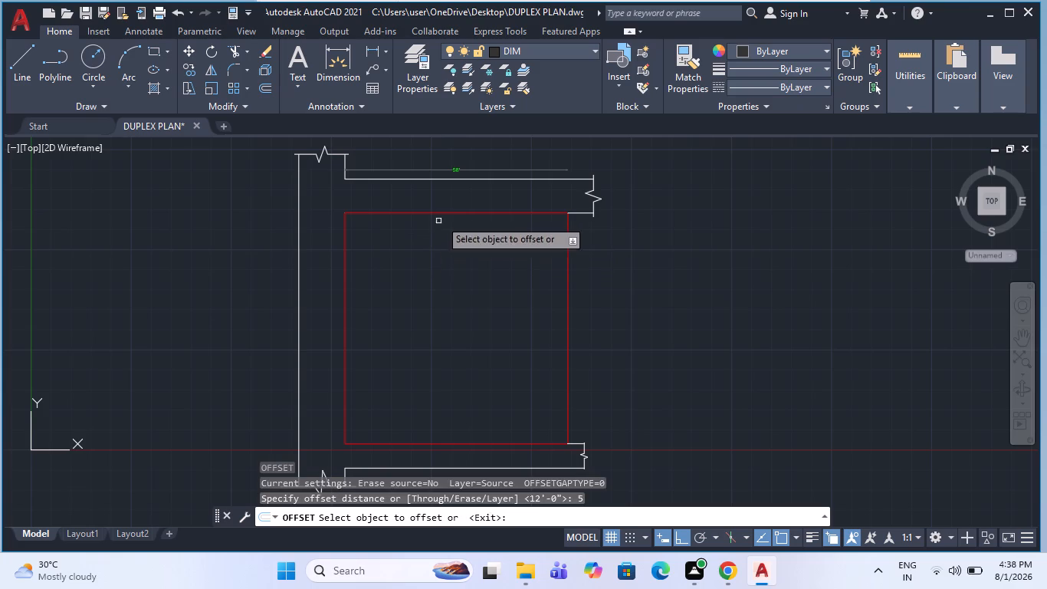
pyautogui.click(446, 213)
pyautogui.click(436, 308)
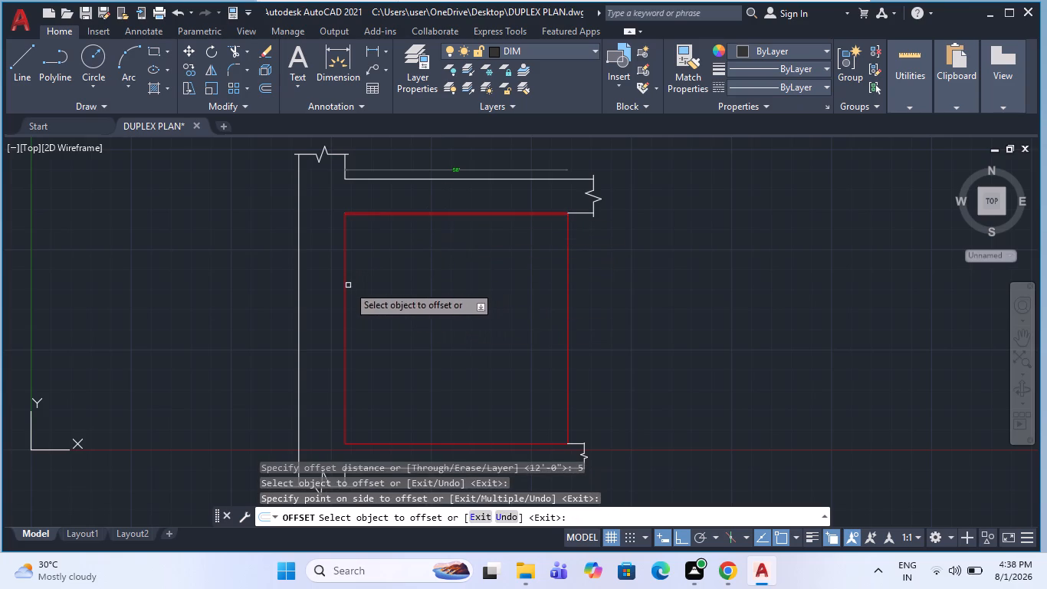
pyautogui.click(346, 288)
pyautogui.moveTo(412, 285); pyautogui.dragTo(439, 291)
pyautogui.click(568, 317)
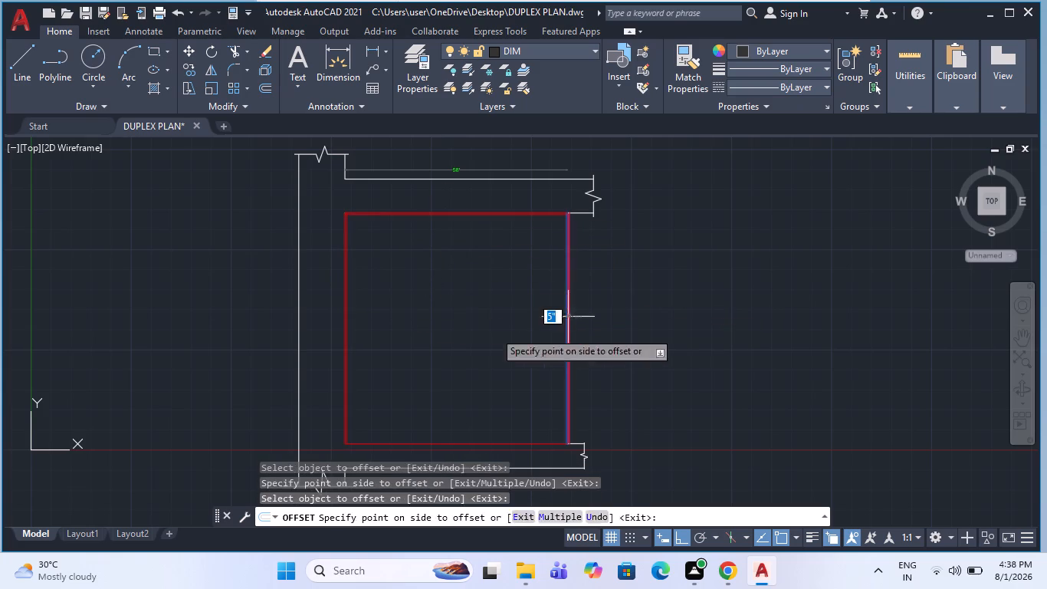
pyautogui.click(478, 337)
pyautogui.click(497, 443)
pyautogui.click(506, 348)
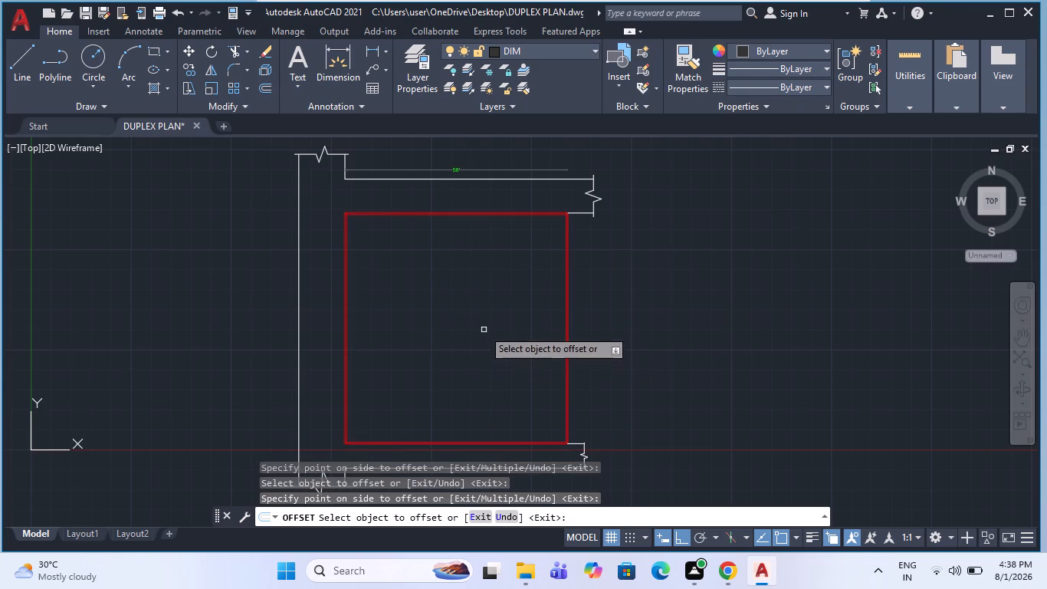
# Fillet the inner offset lines into a sharp corner at the plot's lower-left corner.
pyautogui.scroll(-1, 471, 290)
pyautogui.scroll(2, 378, 387)
pyautogui.scroll(3, 439, 398)
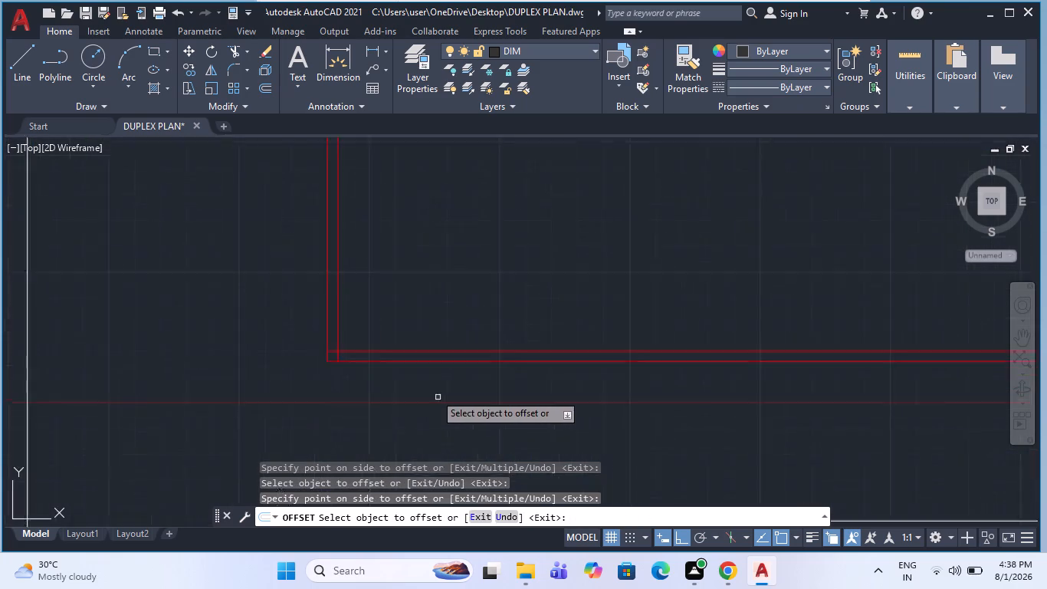
pyautogui.scroll(4, 327, 346)
pyautogui.press('Escape')
pyautogui.write('F')
pyautogui.press('space')
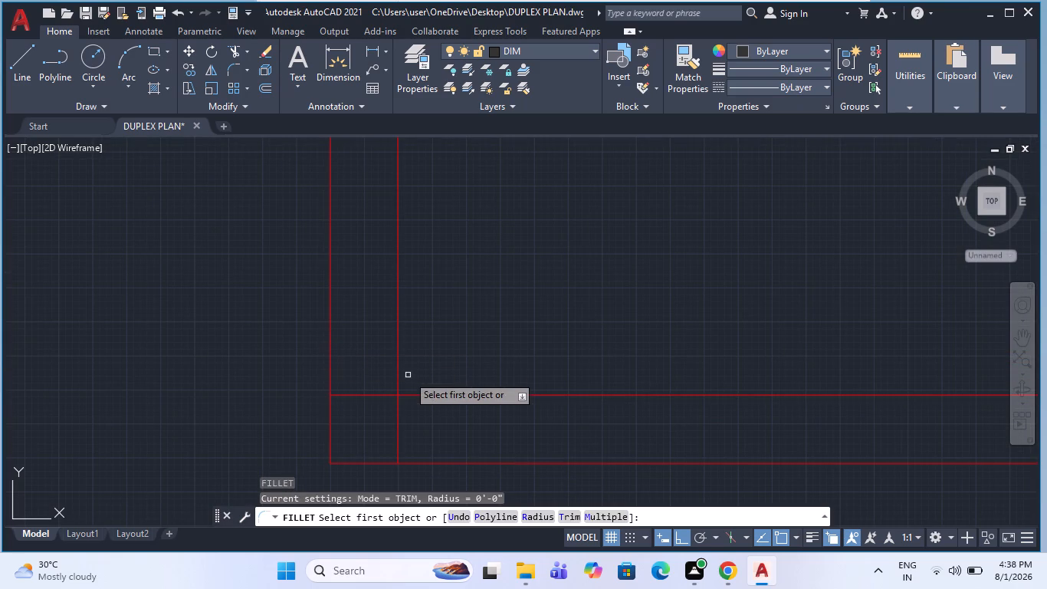
pyautogui.click(399, 377)
pyautogui.click(412, 396)
# Fillet the inner offset lines into a sharp corner at the plot's lower-right corner.
pyautogui.scroll(-8, 400, 391)
pyautogui.scroll(4, 608, 344)
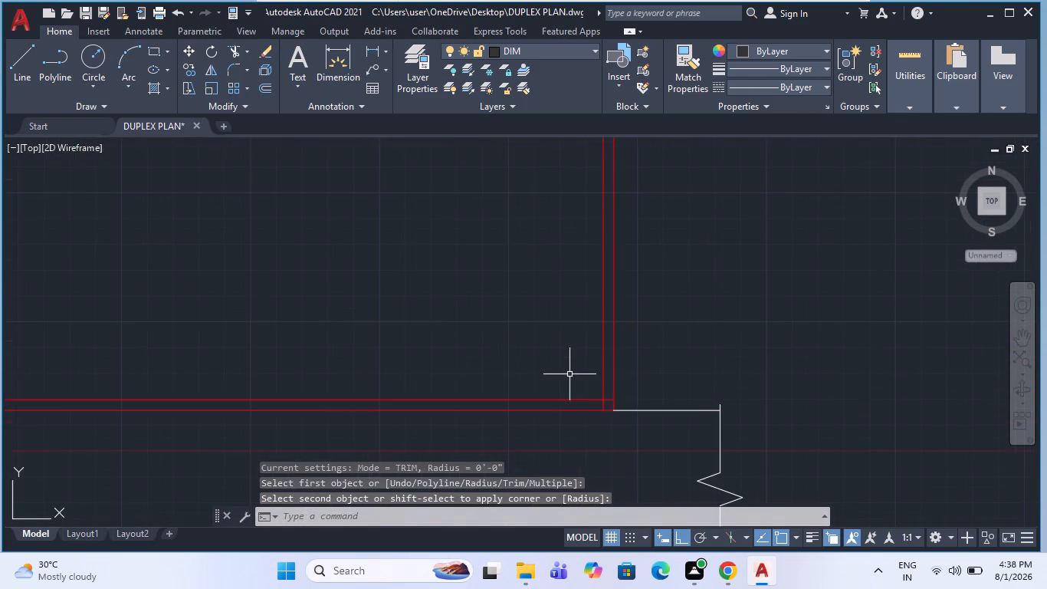
pyautogui.press('f')
pyautogui.press('space')
pyautogui.click(578, 400)
pyautogui.click(604, 370)
pyautogui.press('Escape')
# Fillet the inner offset lines into a sharp corner at the plot's upper-right corner.
pyautogui.scroll(-2, 559, 393)
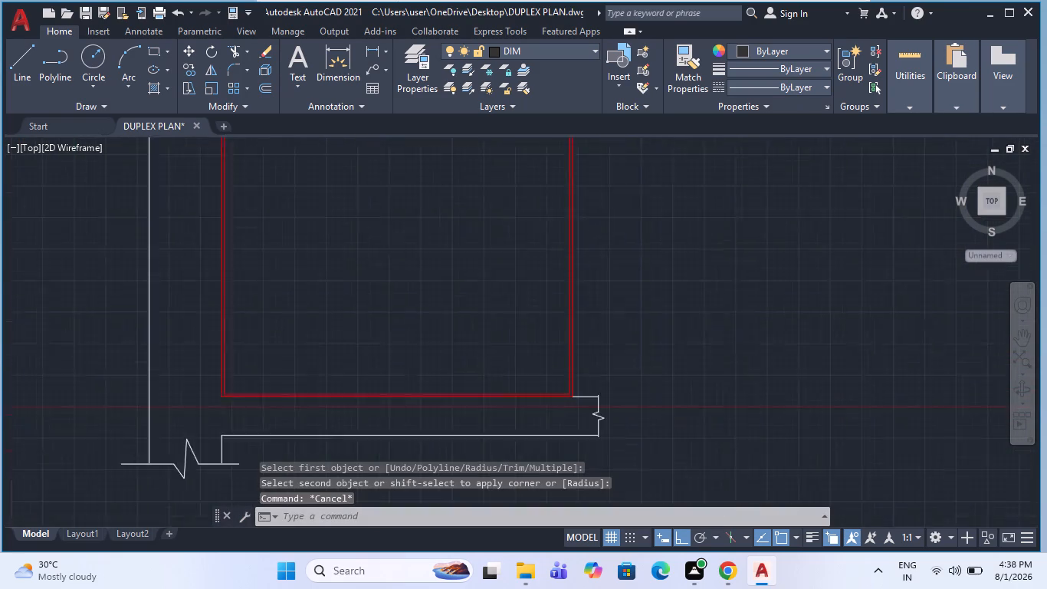
pyautogui.scroll(-5, 559, 393)
pyautogui.scroll(3, 547, 291)
pyautogui.scroll(-2, 572, 304)
pyautogui.scroll(5, 579, 378)
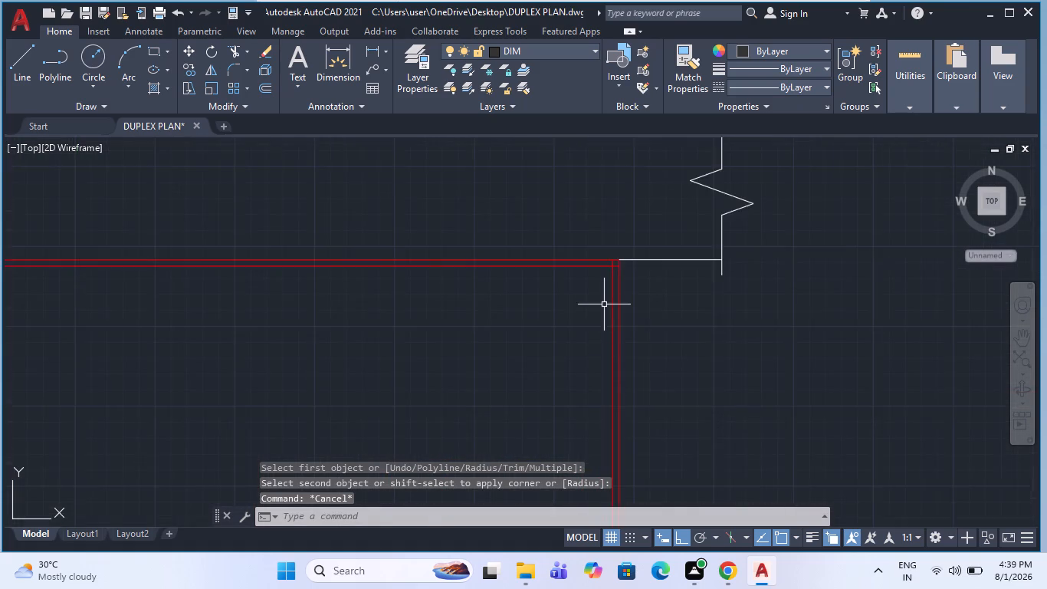
pyautogui.scroll(3, 604, 301)
pyautogui.press('f')
pyautogui.press('space')
pyautogui.click(623, 230)
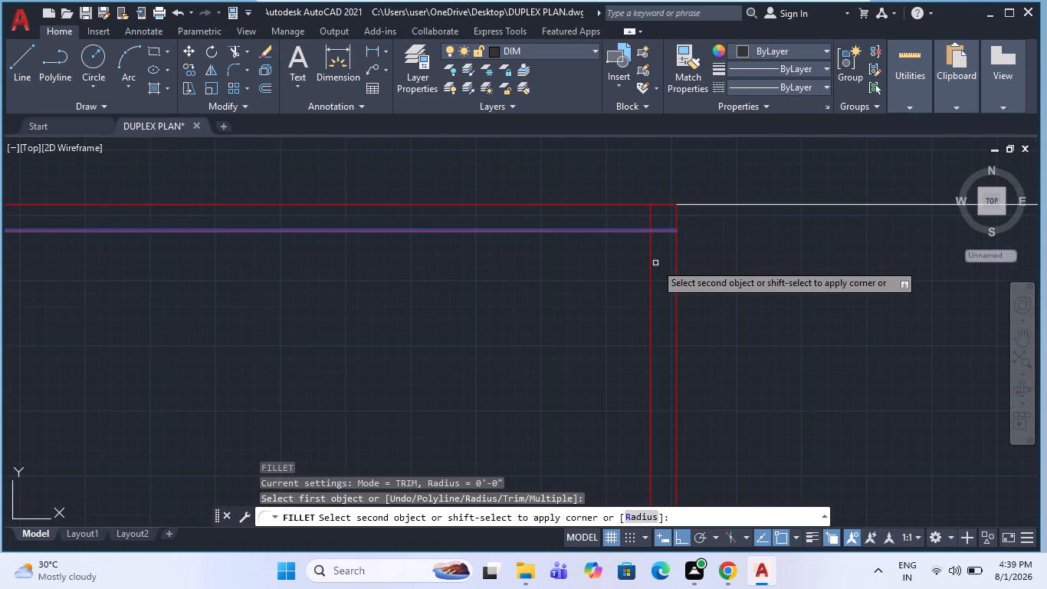
pyautogui.click(649, 280)
pyautogui.press('Escape')
pyautogui.scroll(-4, 702, 240)
pyautogui.press('Escape')
# Fillet the inner offset lines into a sharp corner at the plot's upper-left corner.
pyautogui.scroll(-4, 621, 261)
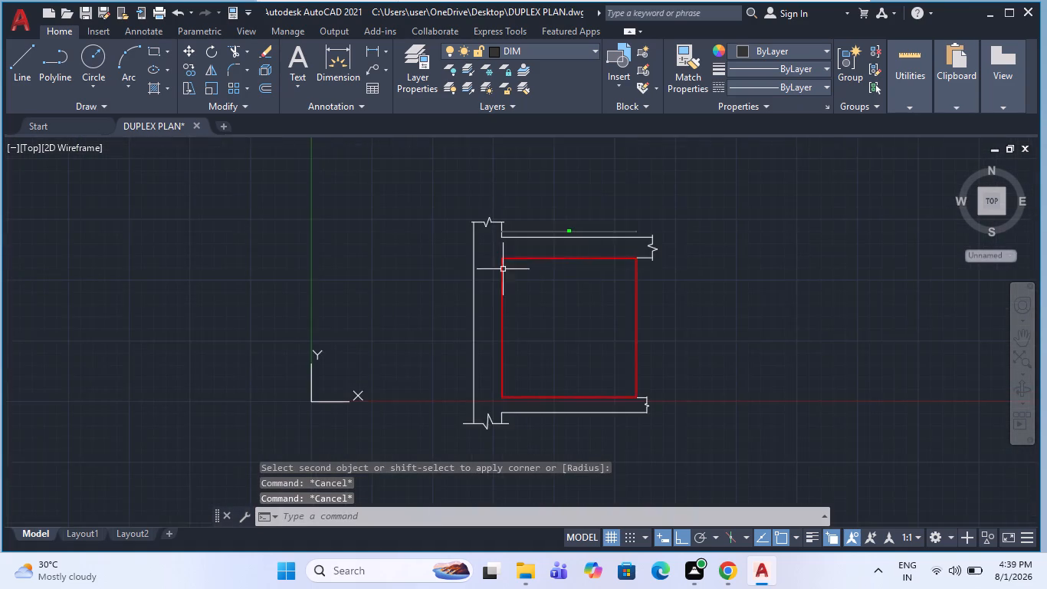
pyautogui.scroll(3, 466, 270)
pyautogui.scroll(3, 648, 208)
pyautogui.write('F')
pyautogui.press('space')
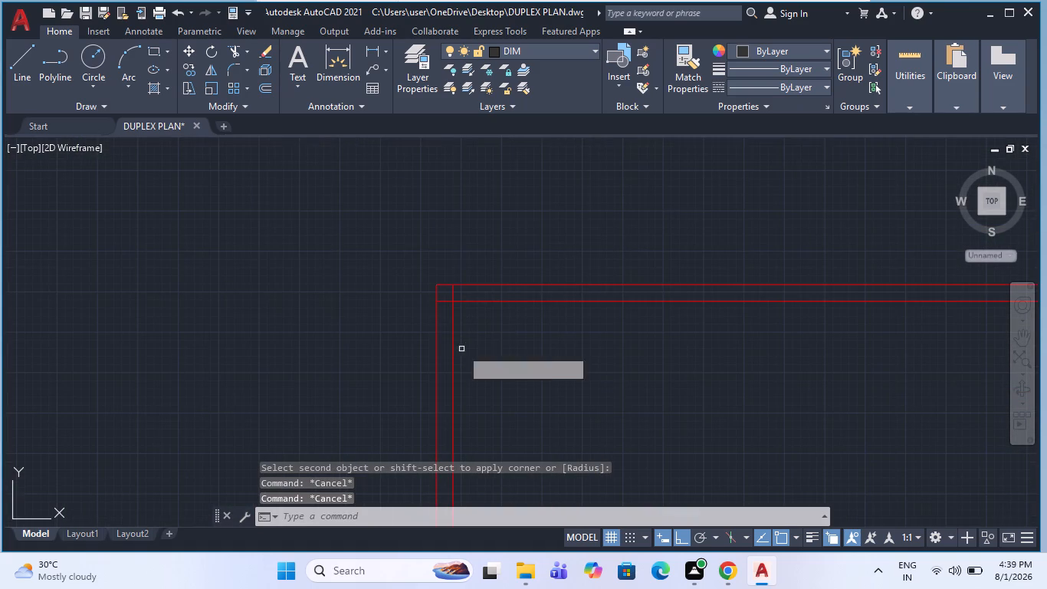
pyautogui.click(453, 341)
pyautogui.click(482, 300)
pyautogui.press('Escape')
pyautogui.scroll(-5, 408, 262)
pyautogui.press('Escape')
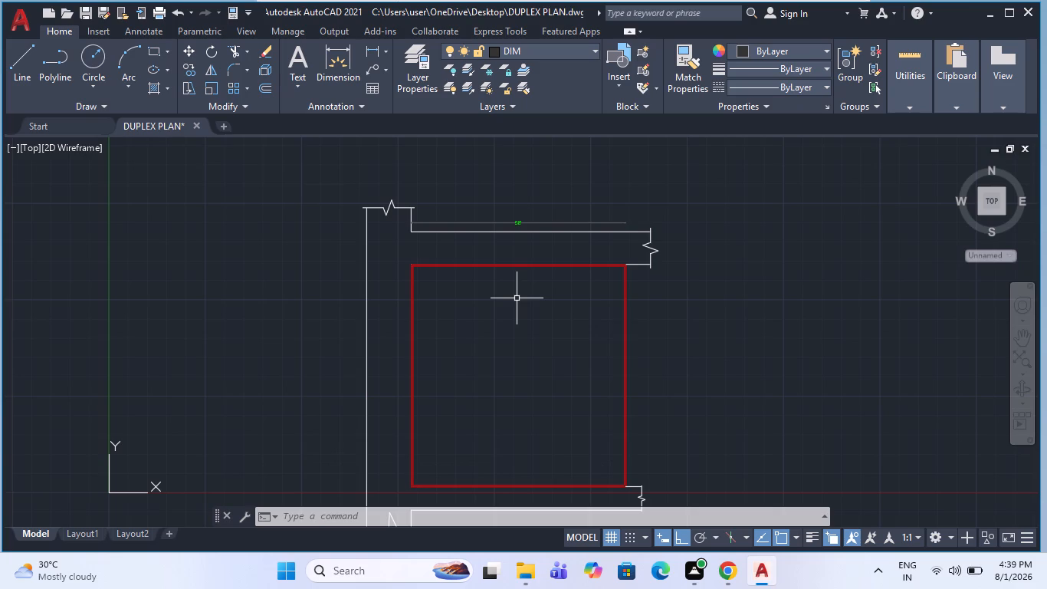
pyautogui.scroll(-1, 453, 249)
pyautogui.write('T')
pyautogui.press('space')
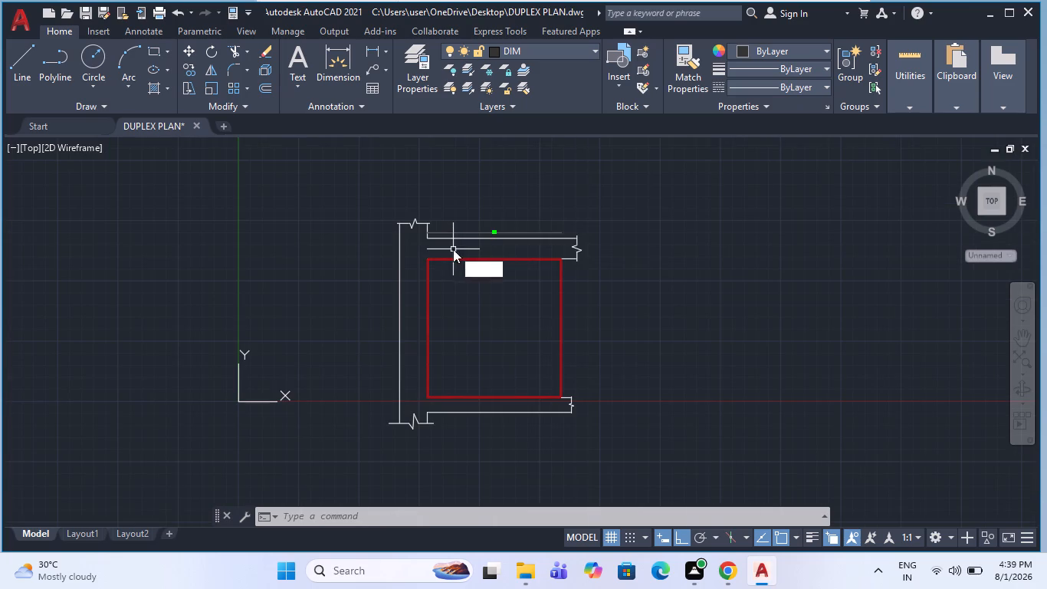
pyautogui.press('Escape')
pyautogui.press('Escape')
# Create a new layer named TEXT and set its colour to magenta.
pyautogui.click(418, 61)
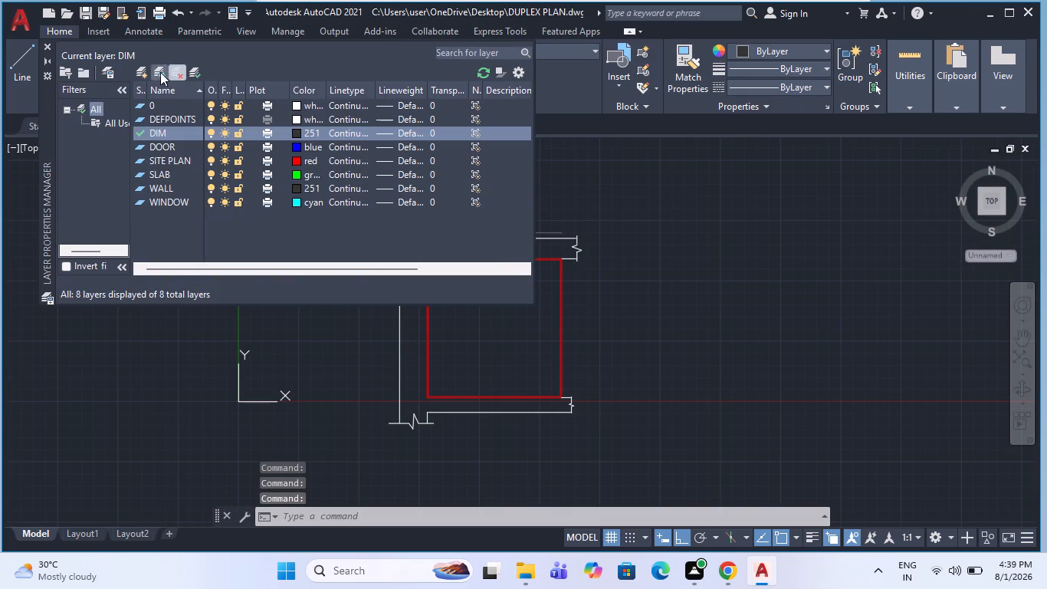
pyautogui.click(149, 71)
pyautogui.write('TEXT')
pyautogui.click(298, 146)
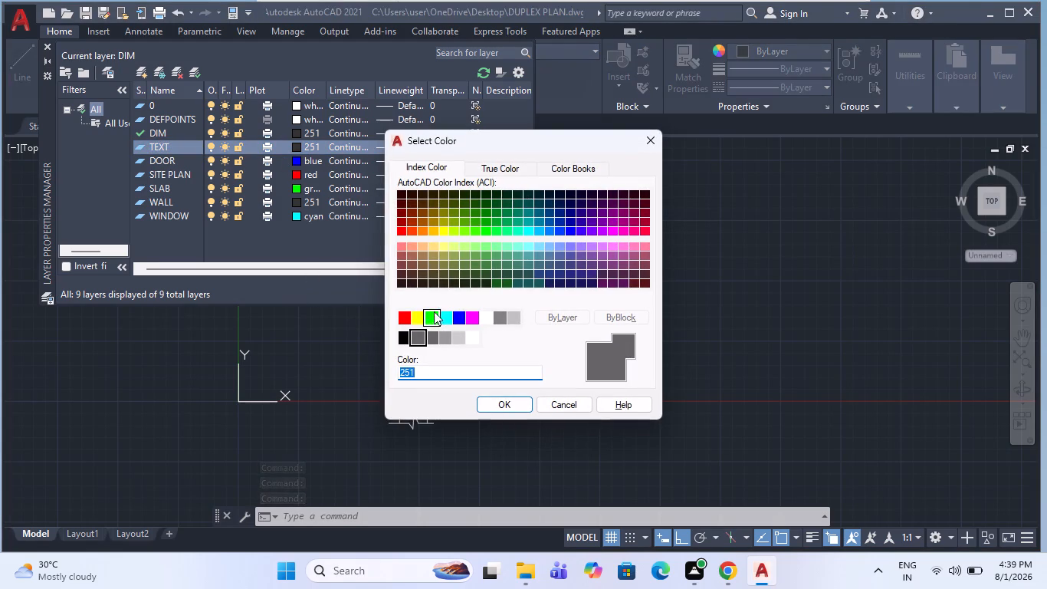
pyautogui.click(476, 320)
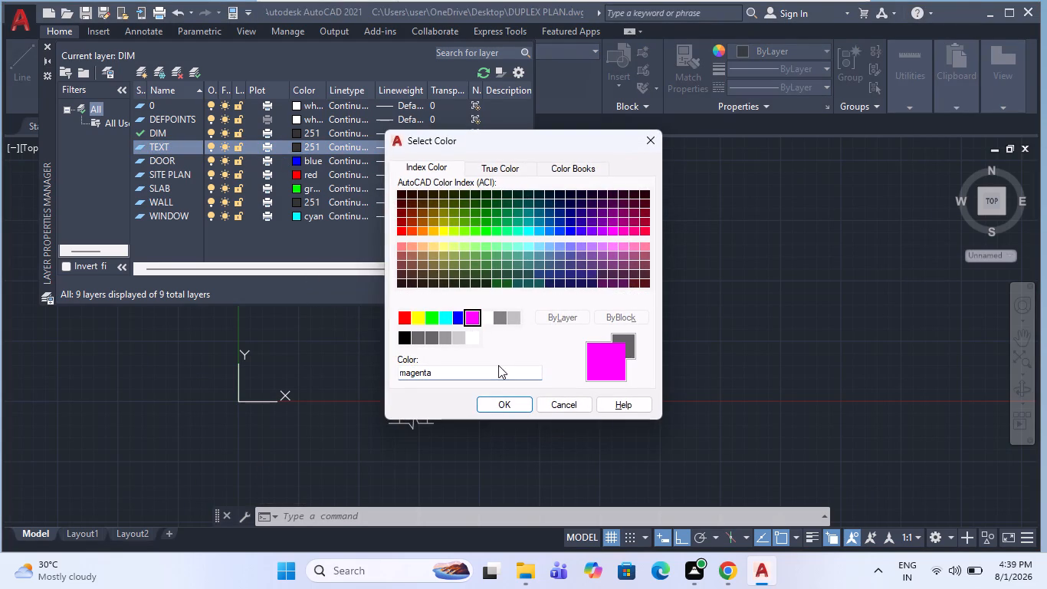
pyautogui.click(504, 406)
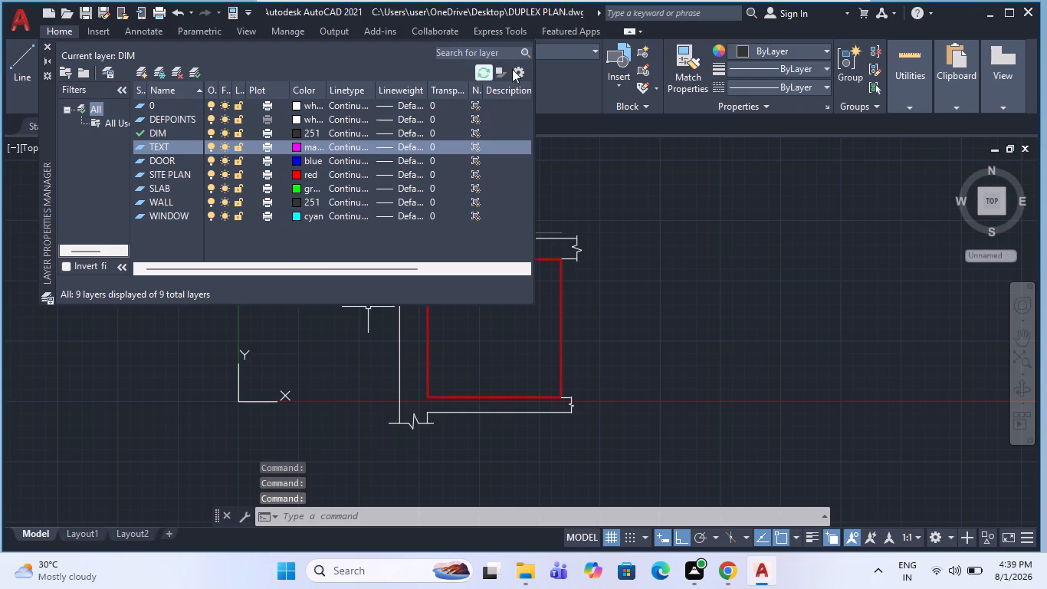
pyautogui.click(44, 49)
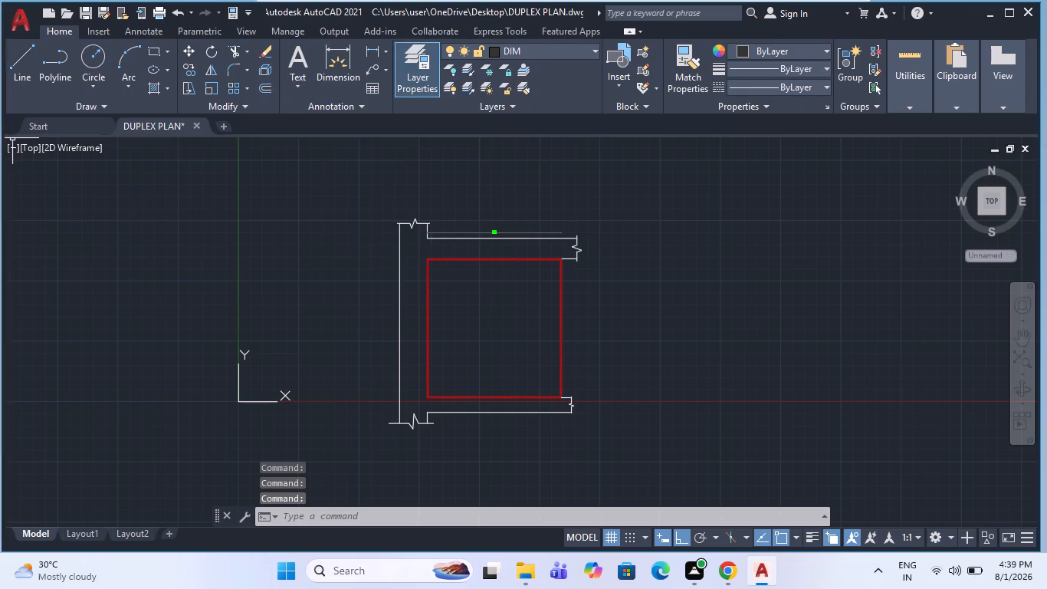
# Offset the plot's bottom boundary line 18'8.5" upward into the plot.
pyautogui.scroll(1, 474, 304)
pyautogui.moveTo(492, 262); pyautogui.dragTo(437, 228, button='middle')
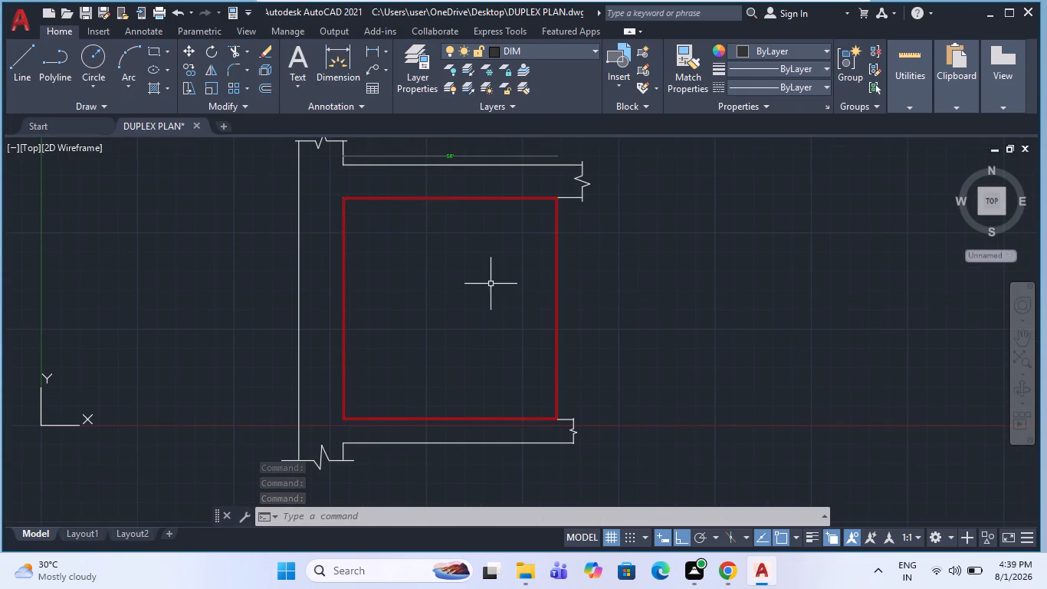
pyautogui.scroll(1, 486, 230)
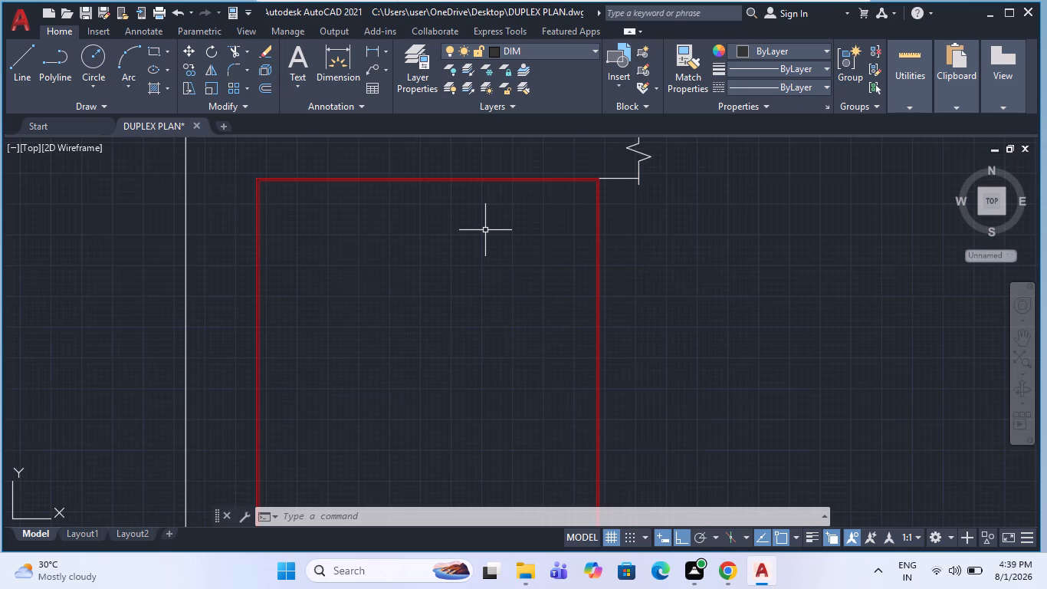
pyautogui.scroll(-2, 448, 221)
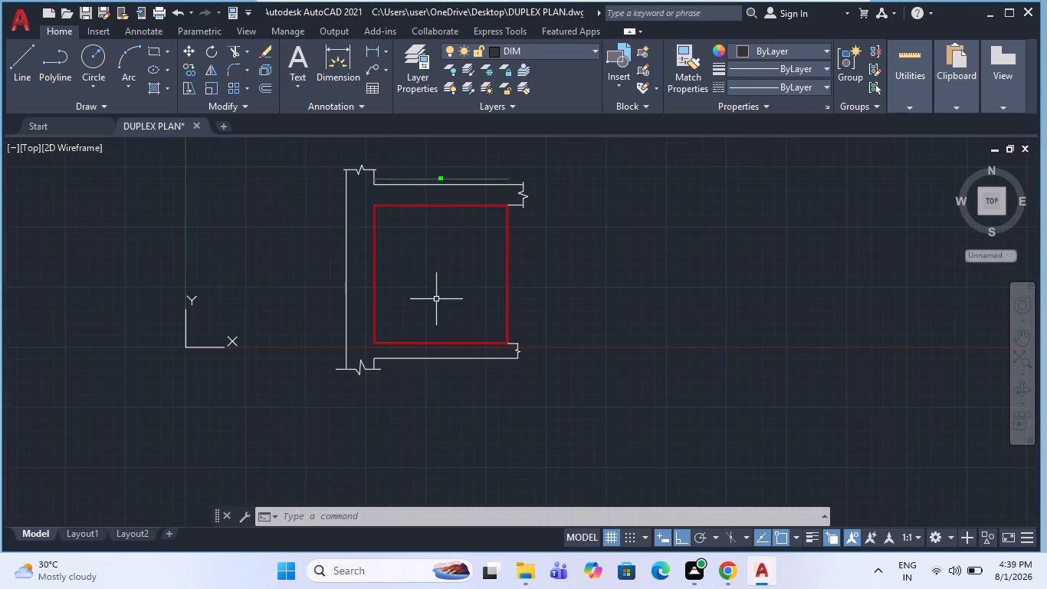
pyautogui.scroll(3, 428, 336)
pyautogui.press('o')
pyautogui.press('Return')
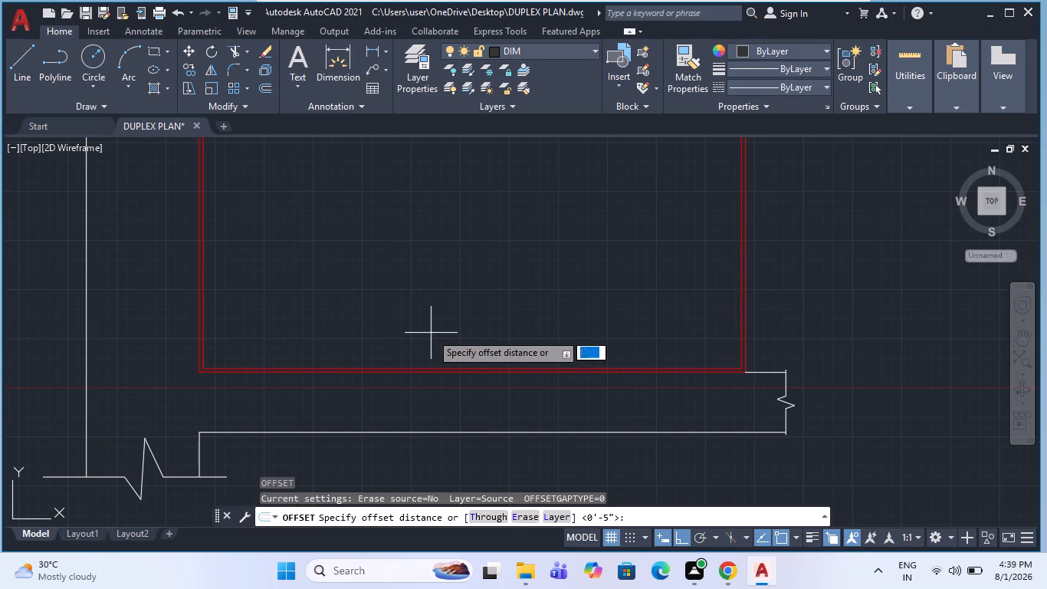
pyautogui.write("18'")
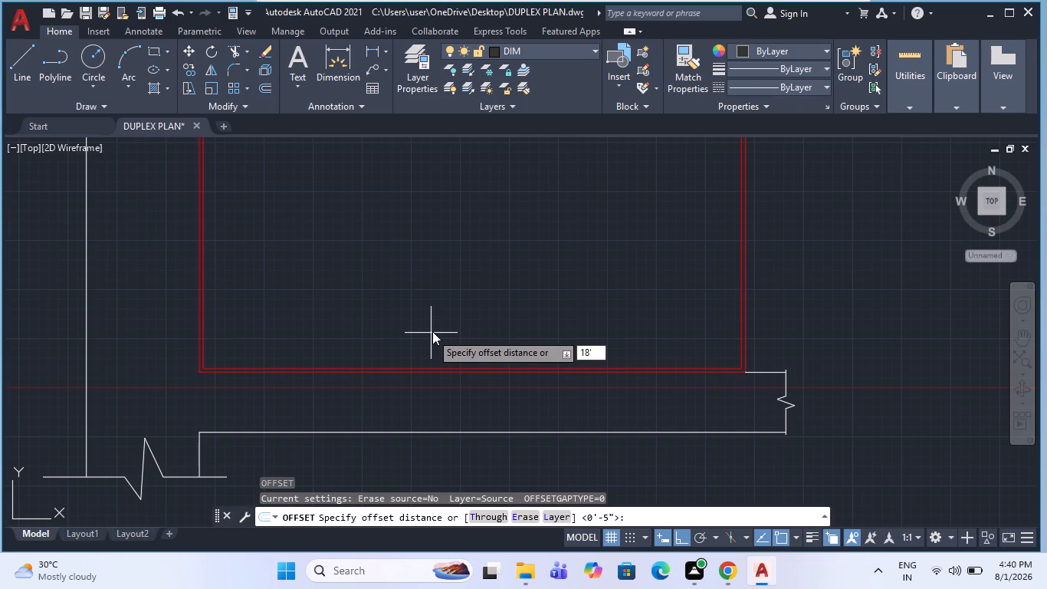
pyautogui.write('8.')
pyautogui.press('5')
pyautogui.hotkey('shift', '"')
pyautogui.press('Return')
pyautogui.scroll(2, 470, 380)
pyautogui.click(479, 363)
pyautogui.scroll(-4, 479, 377)
pyautogui.click(512, 269)
pyautogui.press('Escape')
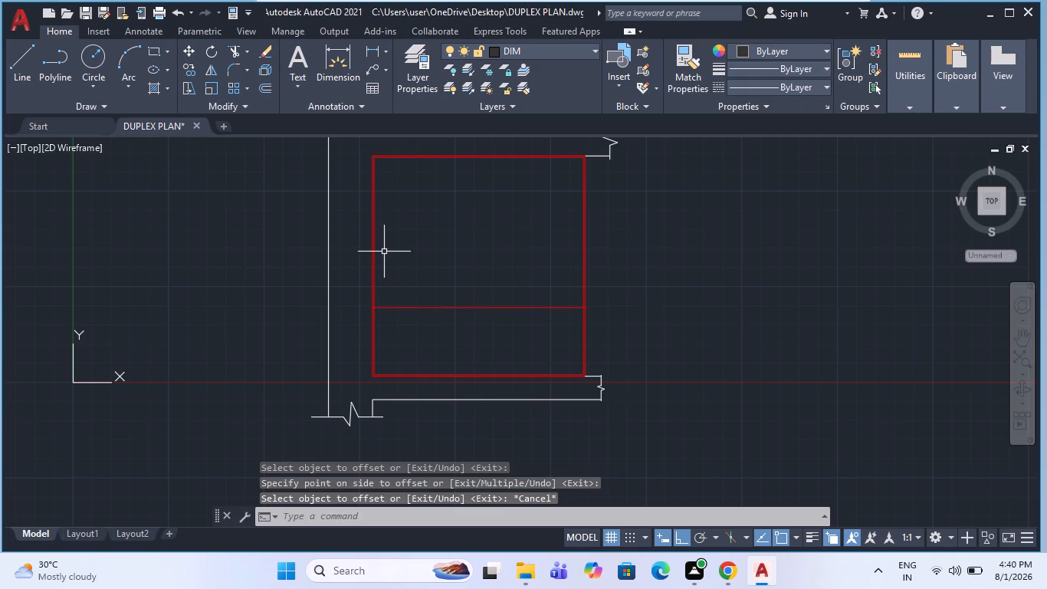
# Offset the plot's outer top boundary line 5' downward into the plot.
pyautogui.press('o')
pyautogui.press('Return')
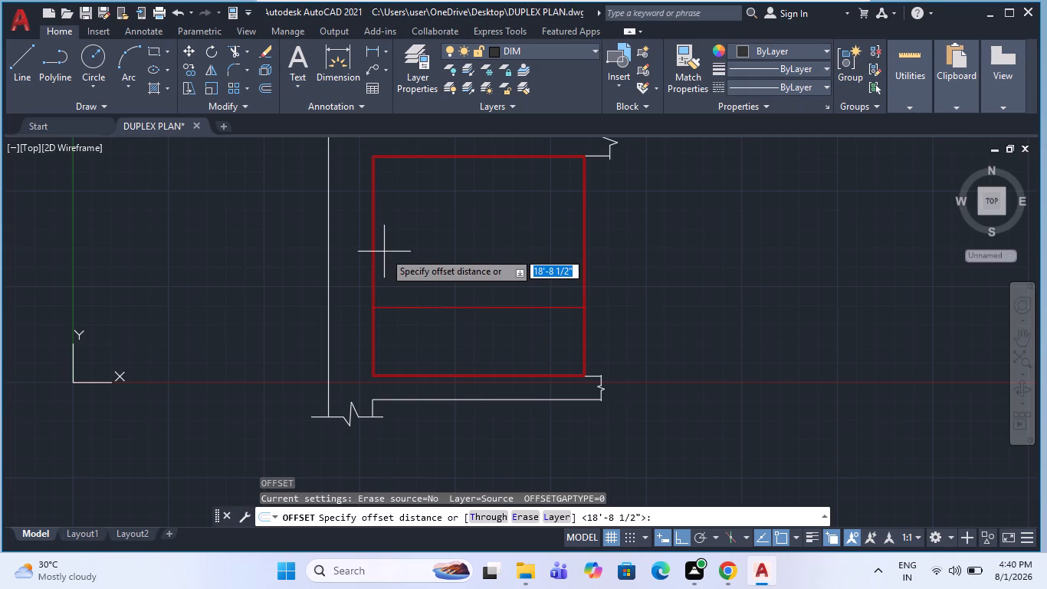
pyautogui.write("5'")
pyautogui.press('Return')
pyautogui.scroll(3, 432, 151)
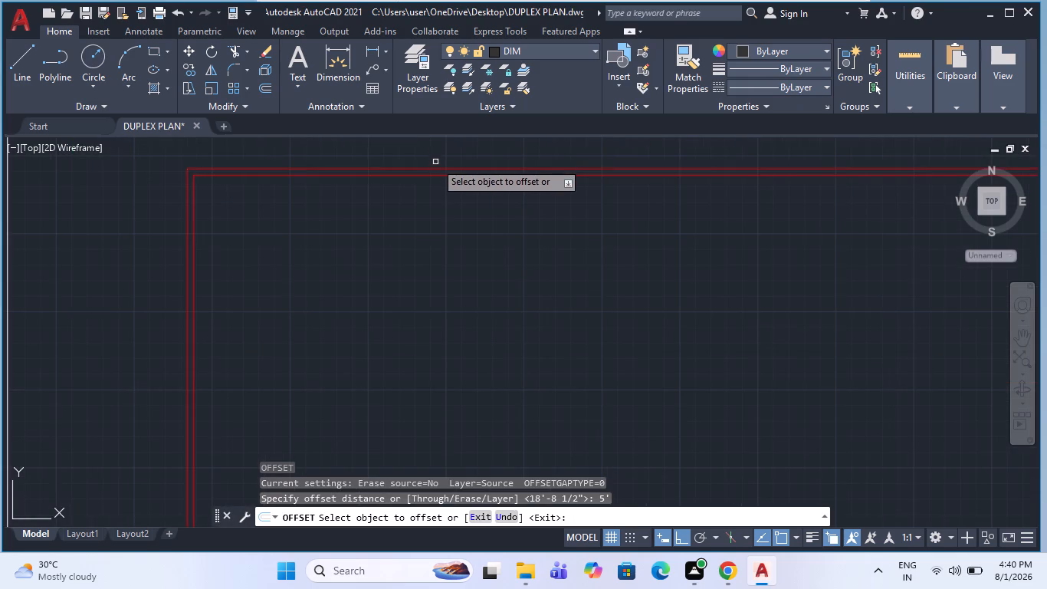
pyautogui.click(436, 166)
pyautogui.click(467, 311)
pyautogui.scroll(-2, 395, 199)
pyautogui.press('Escape')
pyautogui.scroll(-1, 359, 244)
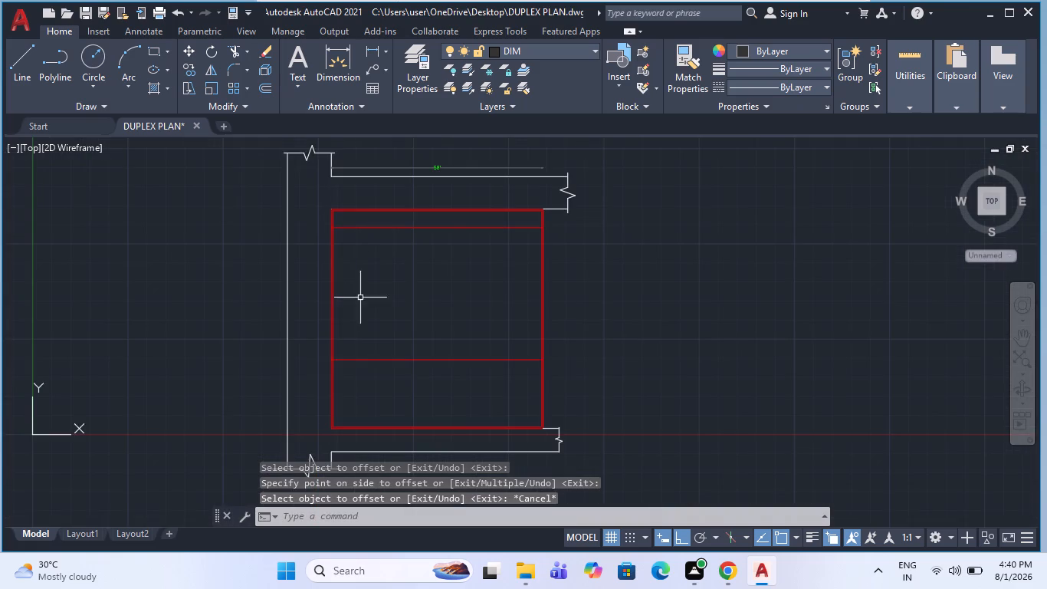
# Offset the plot's outer right boundary line 6'4.5" inward into the plot.
pyautogui.scroll(1, 343, 311)
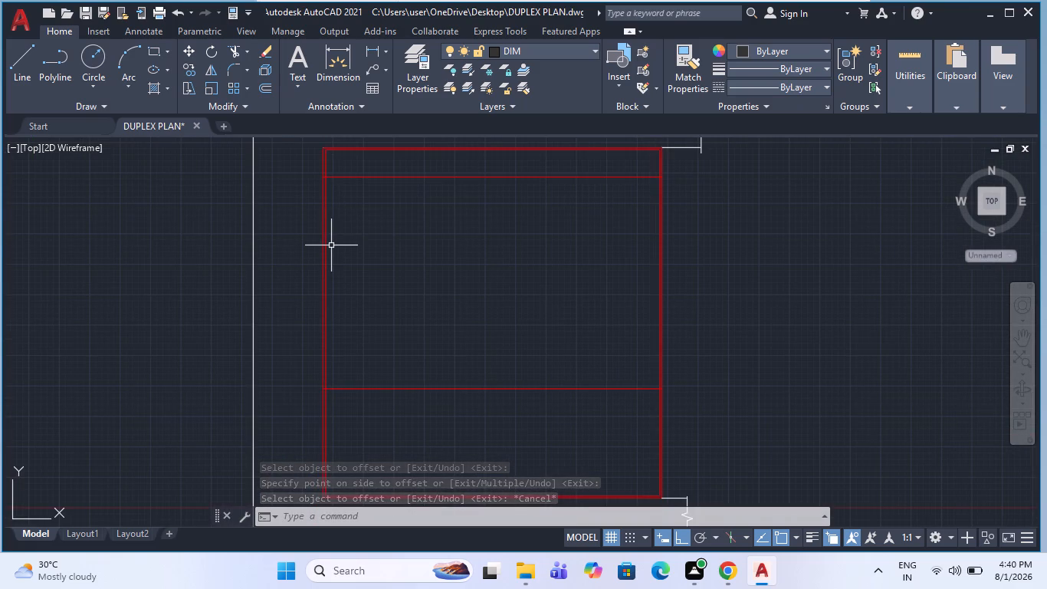
pyautogui.press('o')
pyautogui.press('Return')
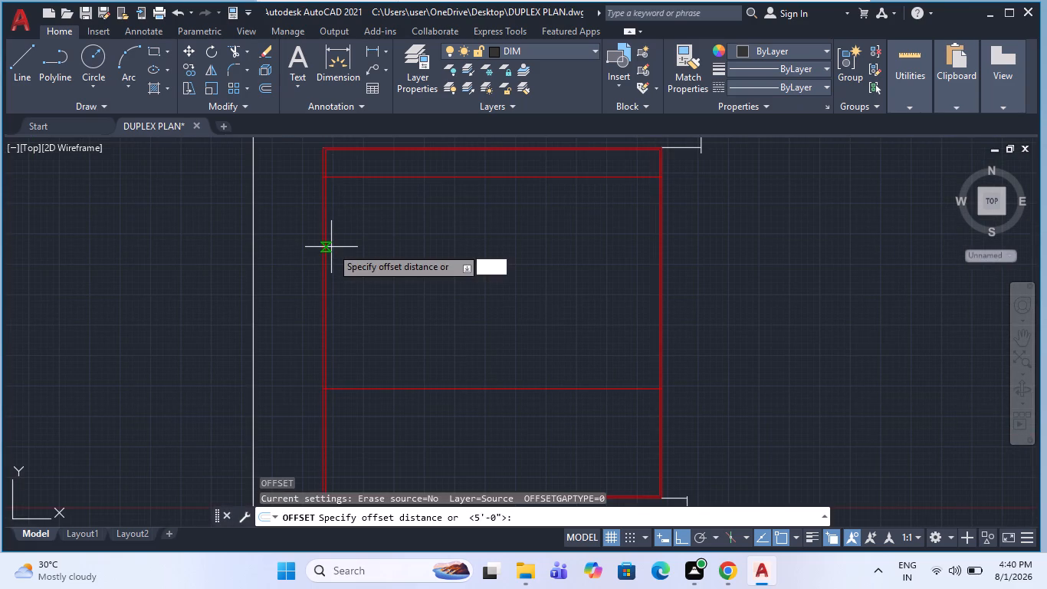
pyautogui.write("6'")
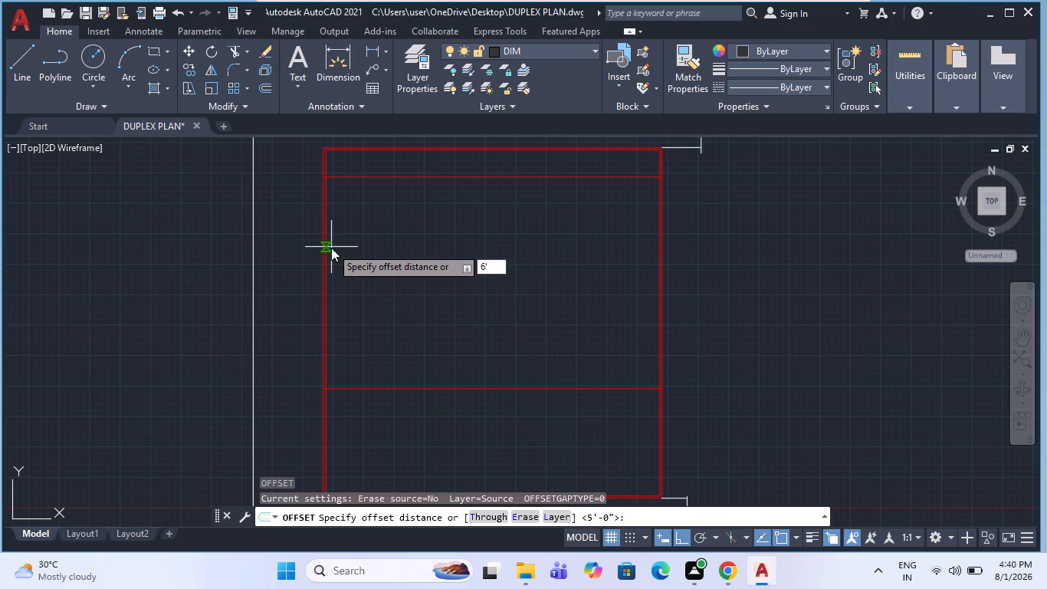
pyautogui.write('4.5"')
pyautogui.press('Return')
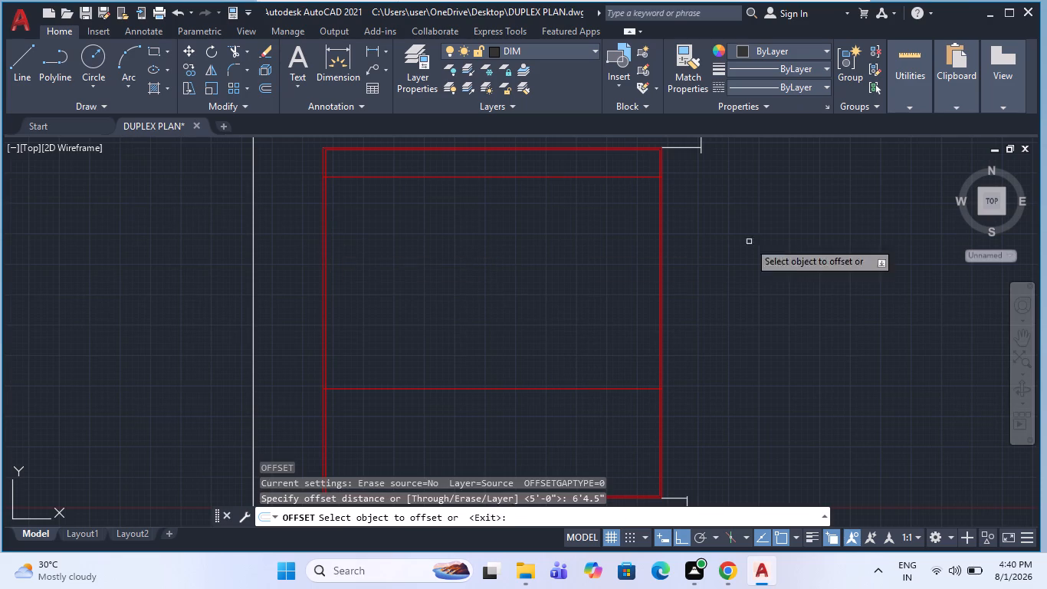
pyautogui.scroll(4, 639, 248)
pyautogui.click(773, 246)
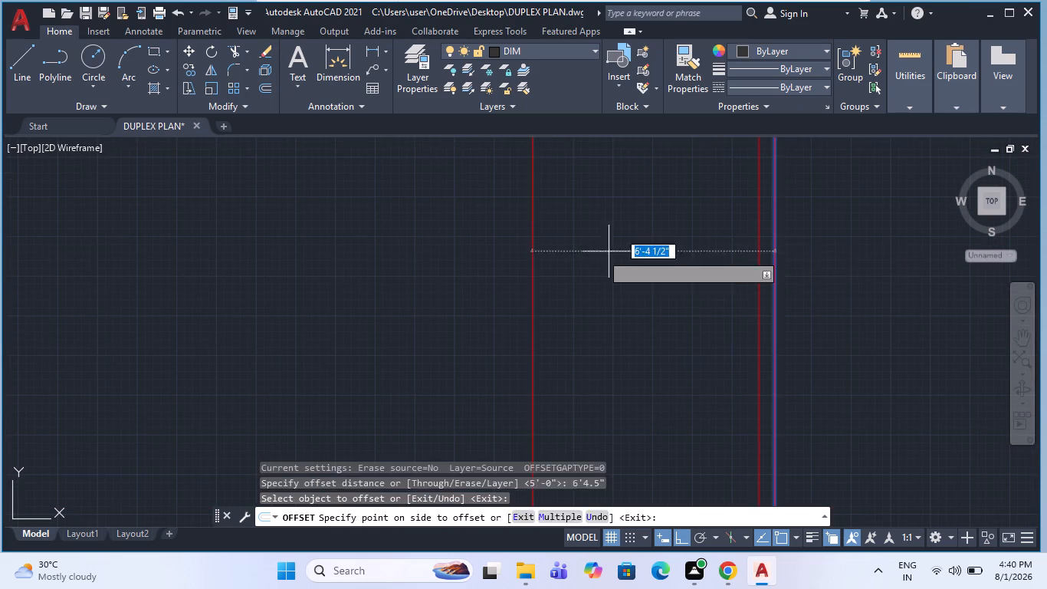
pyautogui.click(591, 258)
pyautogui.scroll(-5, 636, 247)
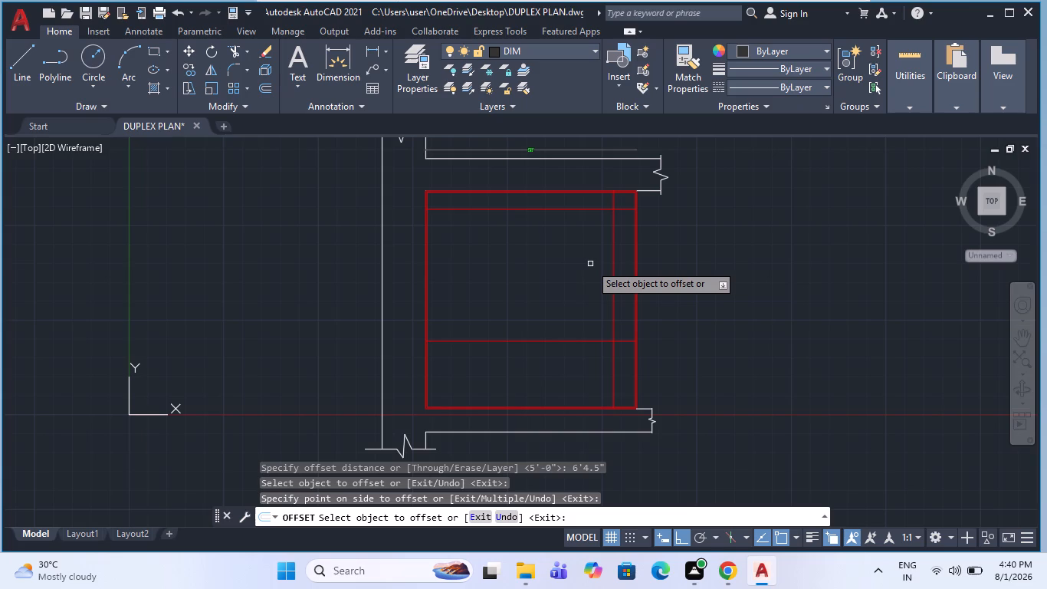
# Offset the plot's outer left boundary line 6'4.5" inward into the plot.
pyautogui.press('0')
pyautogui.press('Return')
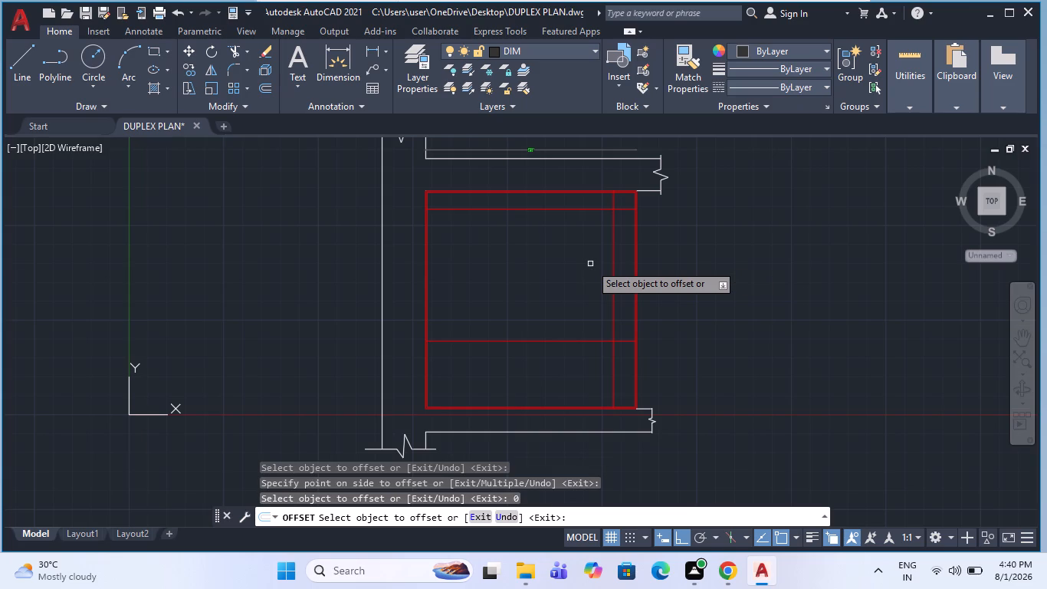
pyautogui.write("3.5'")
pyautogui.press('Return')
pyautogui.scroll(3, 418, 201)
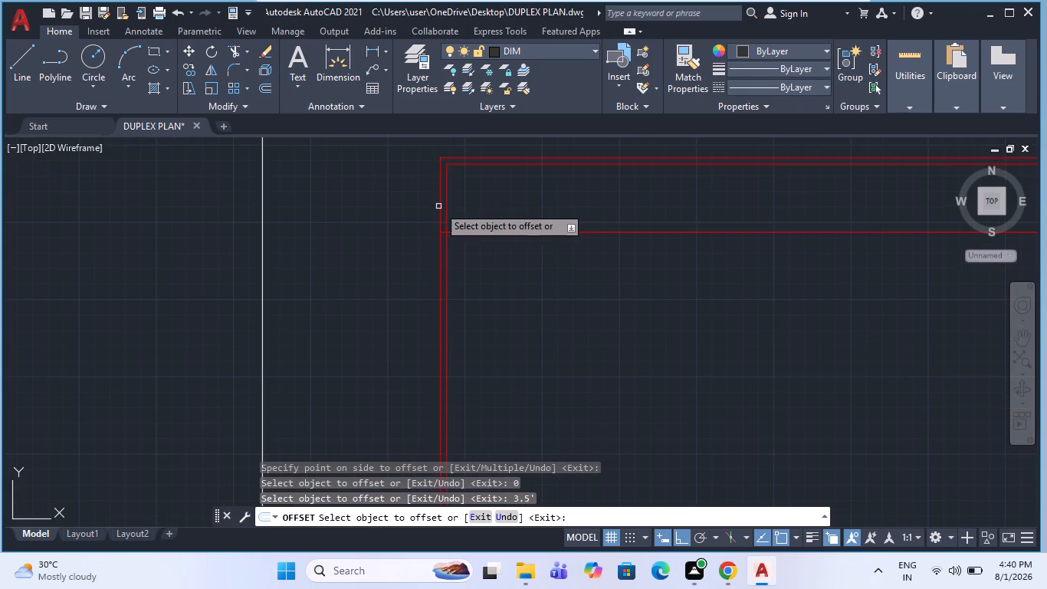
pyautogui.click(439, 207)
pyautogui.click(595, 225)
pyautogui.scroll(-2, 464, 220)
pyautogui.press('Escape')
pyautogui.press('Escape')
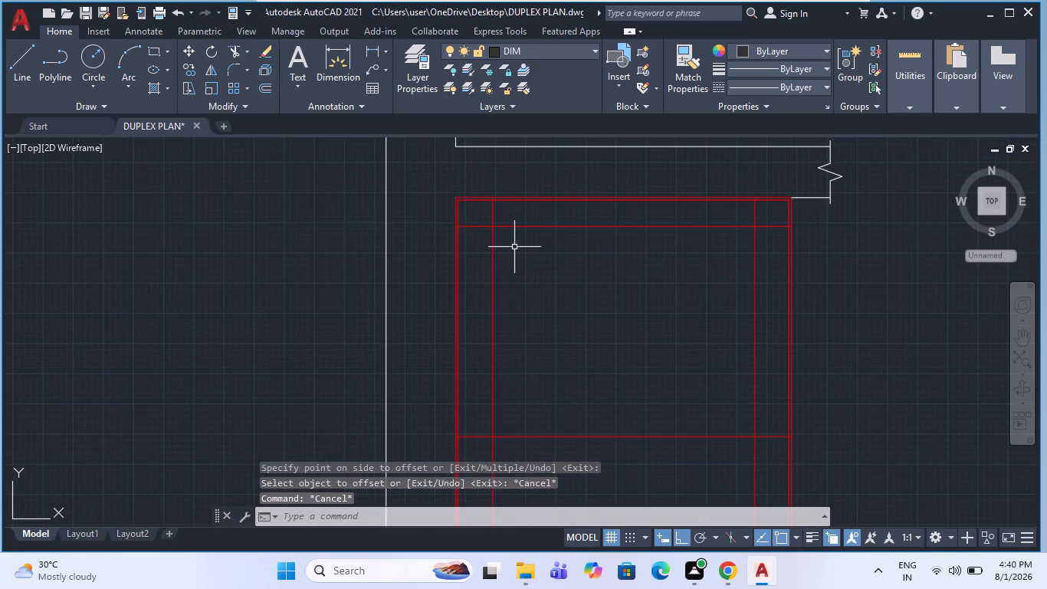
# Fillet the setback lines into sharp corners at the building outline's upper-left and upper-right.
pyautogui.press('f')
pyautogui.press('space')
pyautogui.click(494, 266)
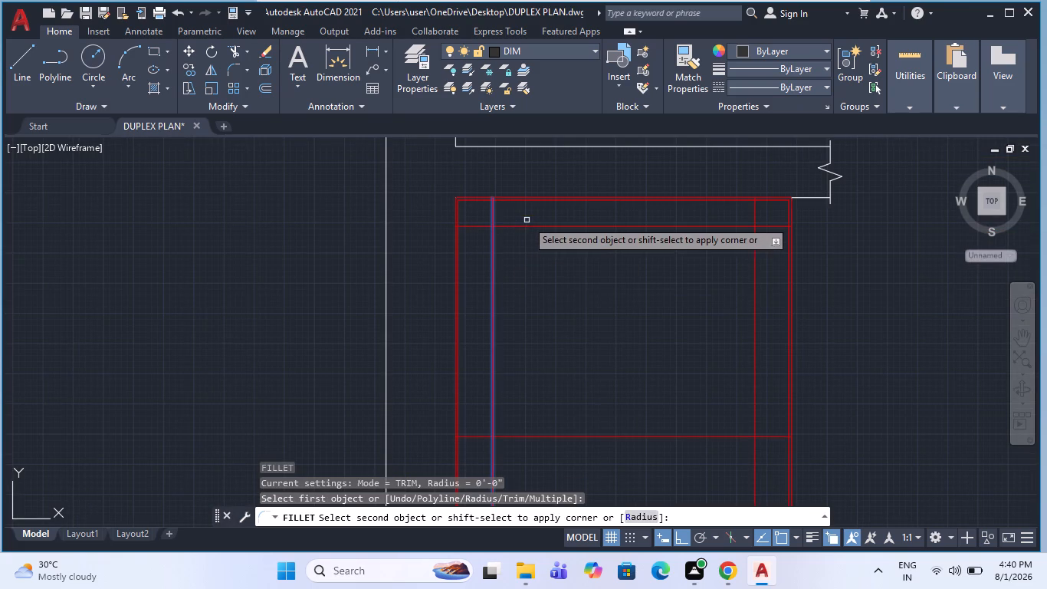
pyautogui.click(527, 227)
pyautogui.press('space')
pyautogui.click(754, 261)
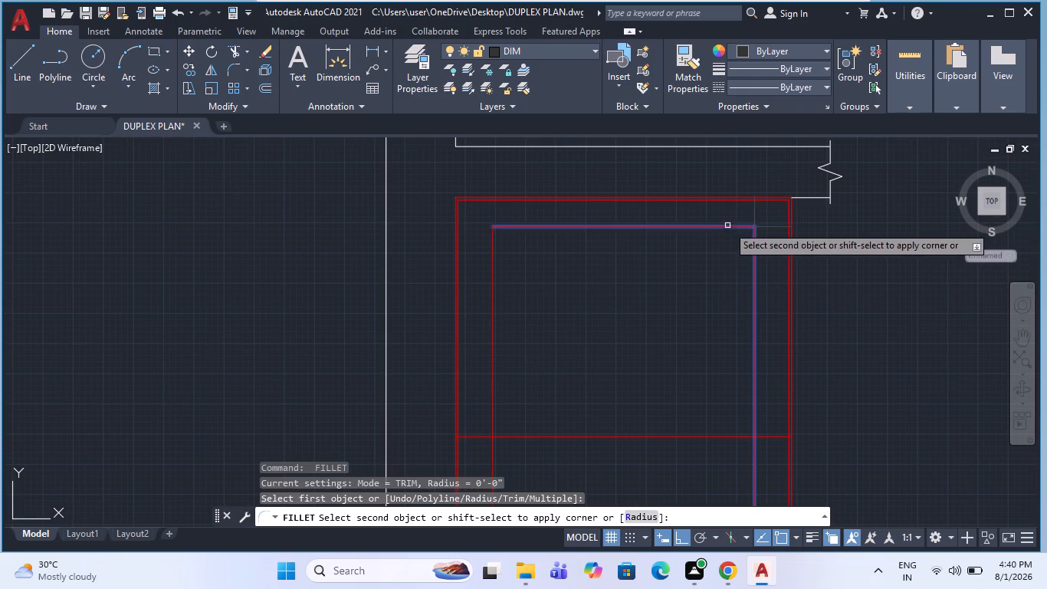
pyautogui.click(714, 231)
pyautogui.click(711, 227)
# Fillet the setback lines into sharp corners at the building outline's lower-left and lower-right.
pyautogui.scroll(-2, 543, 291)
pyautogui.press('space')
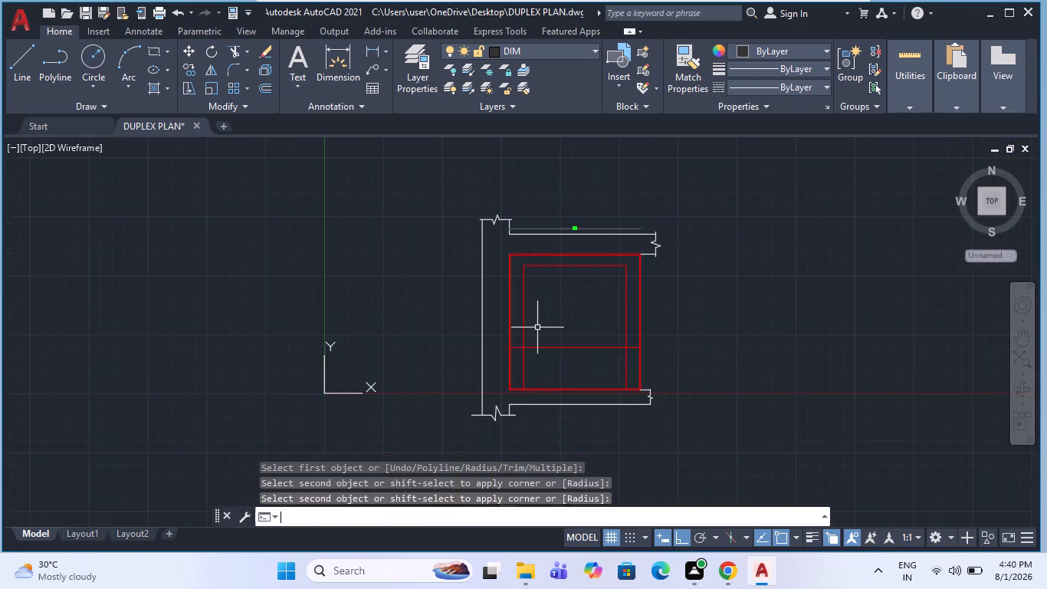
pyautogui.scroll(2, 519, 341)
pyautogui.click(529, 340)
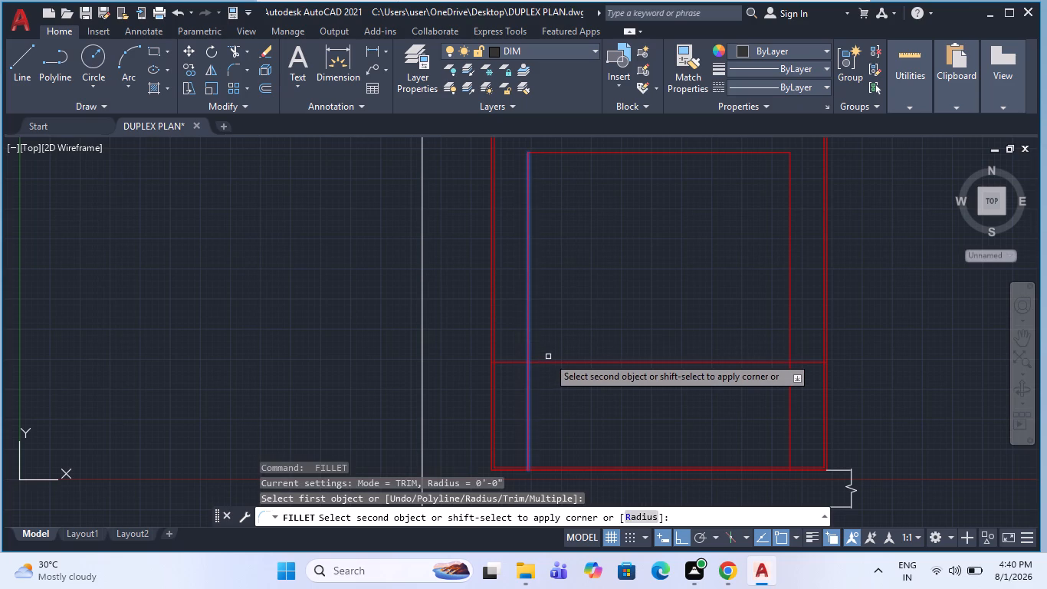
pyautogui.click(548, 360)
pyautogui.press('space')
pyautogui.click(773, 364)
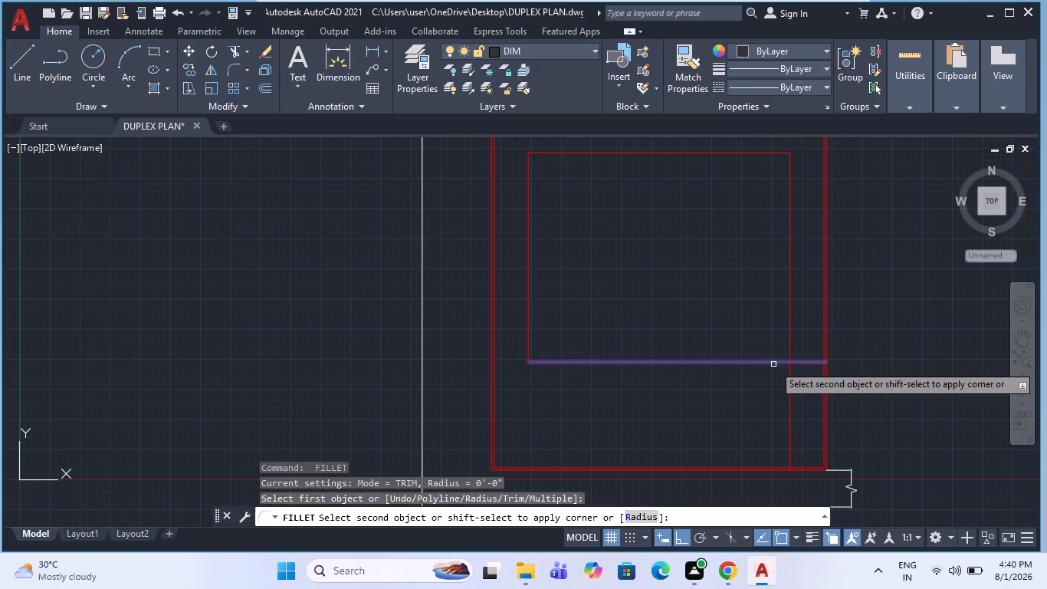
pyautogui.click(790, 343)
pyautogui.press('Escape')
pyautogui.scroll(-1, 599, 327)
pyautogui.press('Escape')
# Move the four lines of the inner building outline to the WALL layer.
pyautogui.scroll(1, 708, 334)
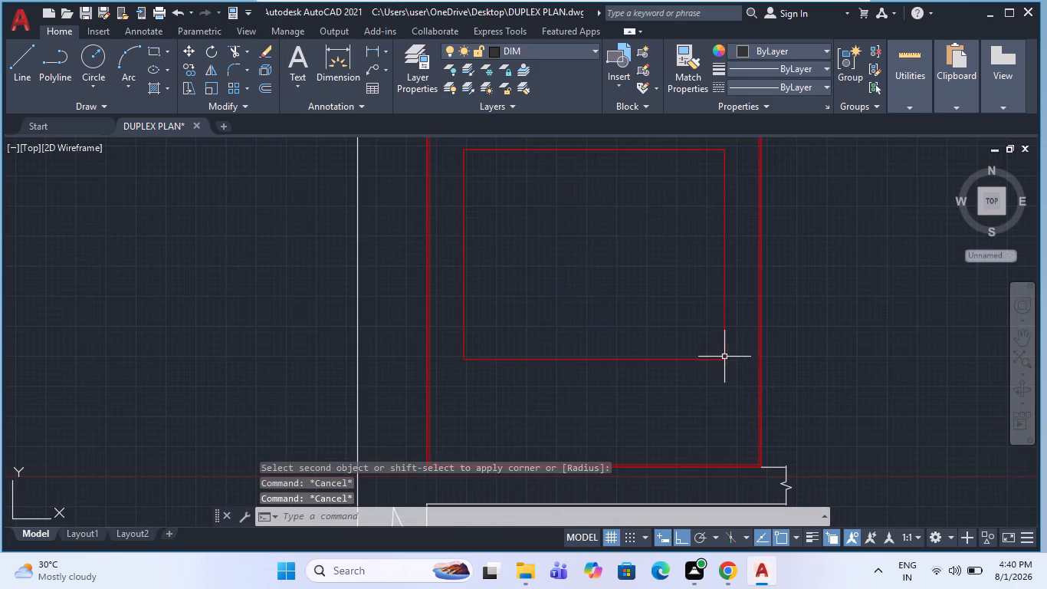
pyautogui.click(731, 364)
pyautogui.click(455, 145)
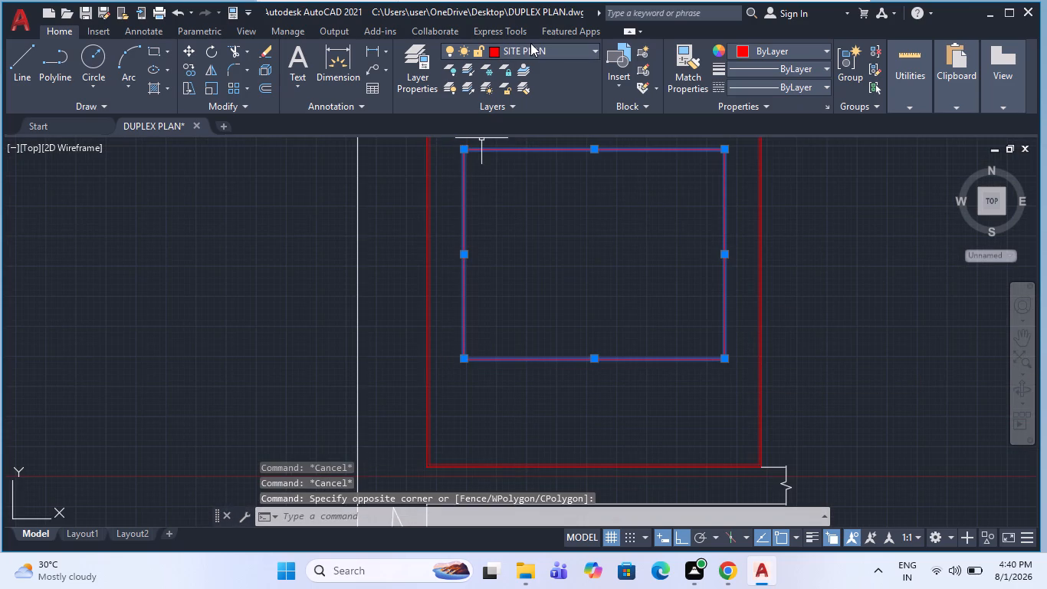
pyautogui.click(530, 43)
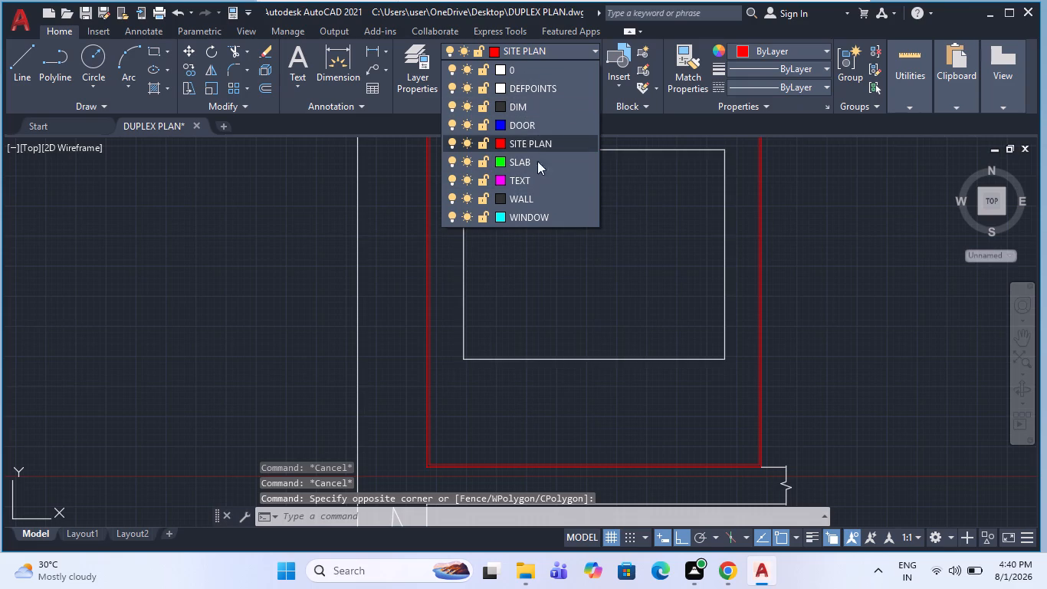
pyautogui.click(535, 198)
pyautogui.press('Escape')
pyautogui.scroll(-2, 553, 314)
pyautogui.press('Escape')
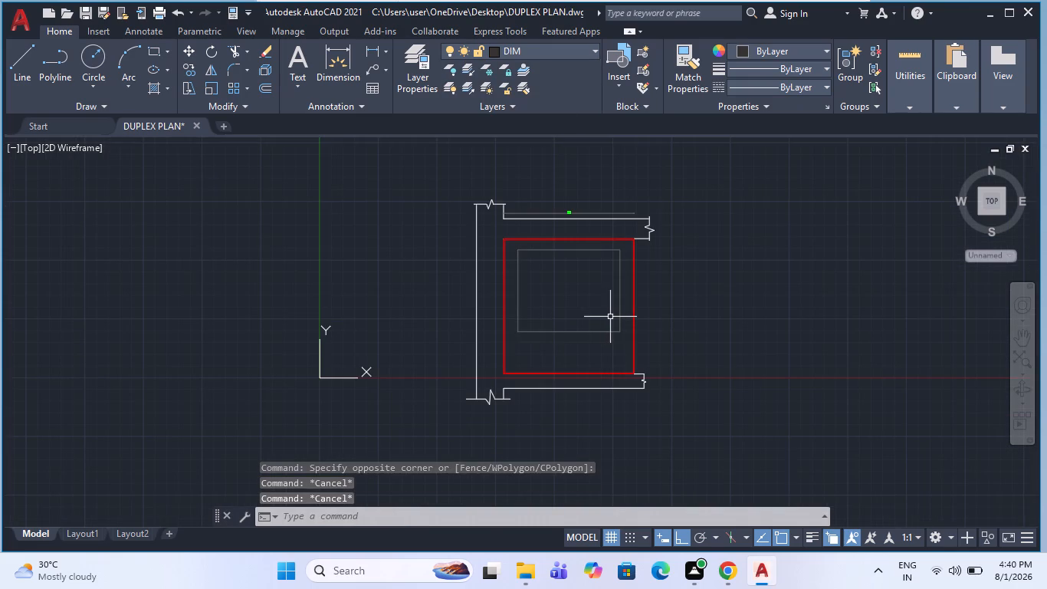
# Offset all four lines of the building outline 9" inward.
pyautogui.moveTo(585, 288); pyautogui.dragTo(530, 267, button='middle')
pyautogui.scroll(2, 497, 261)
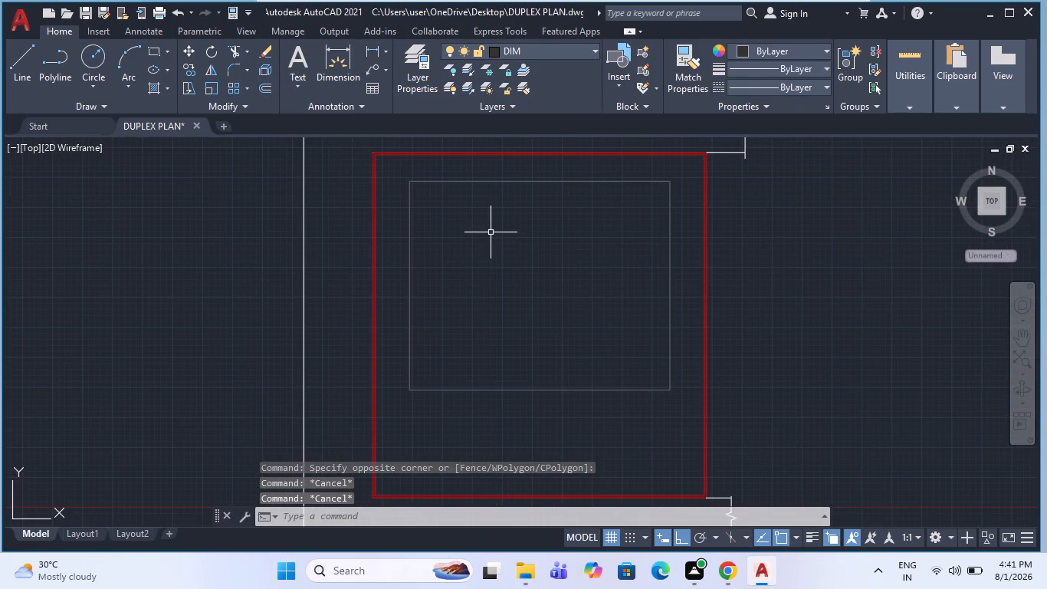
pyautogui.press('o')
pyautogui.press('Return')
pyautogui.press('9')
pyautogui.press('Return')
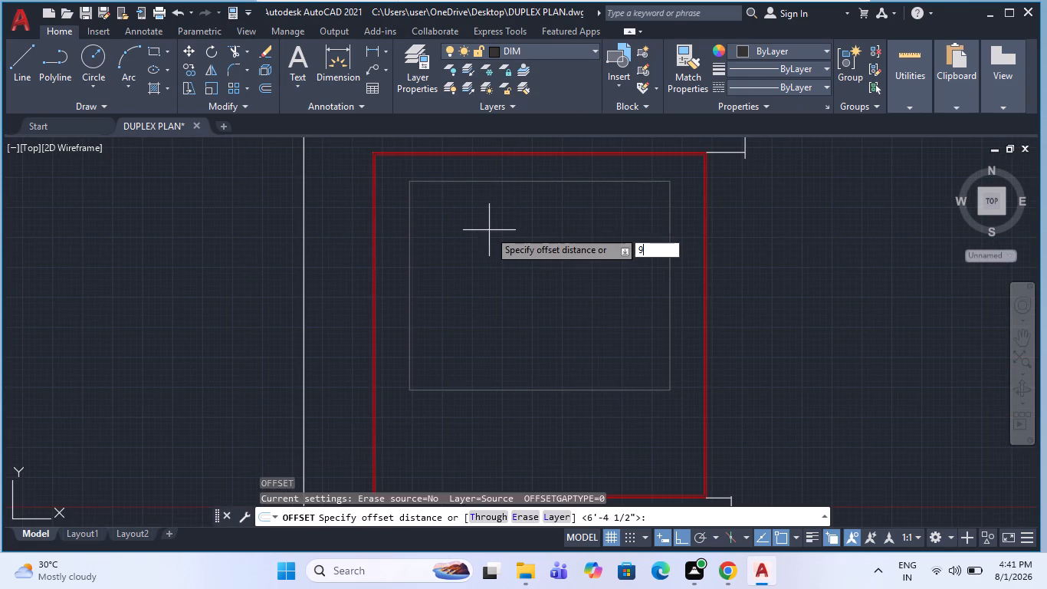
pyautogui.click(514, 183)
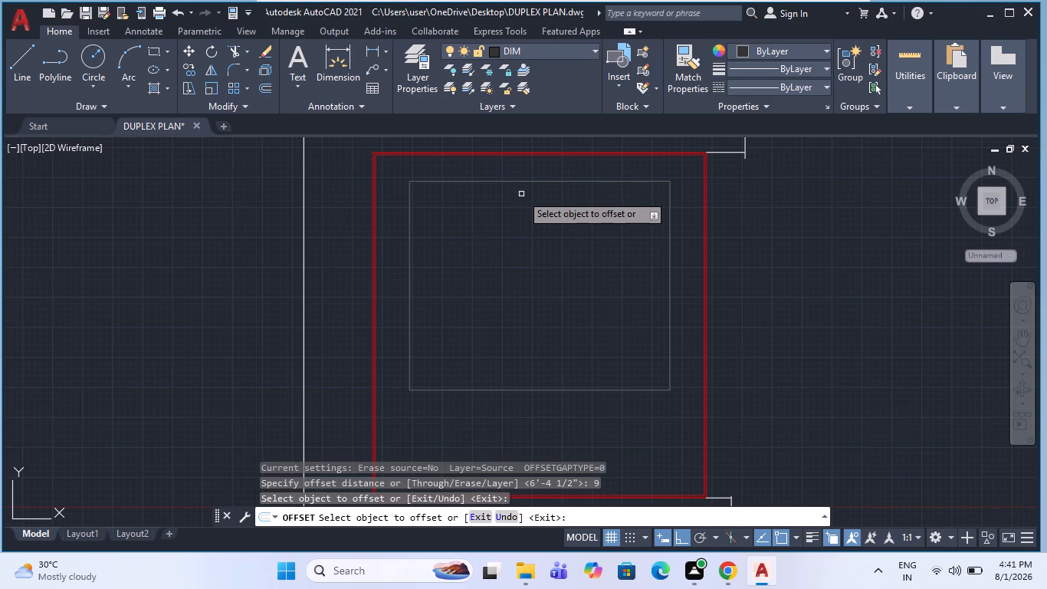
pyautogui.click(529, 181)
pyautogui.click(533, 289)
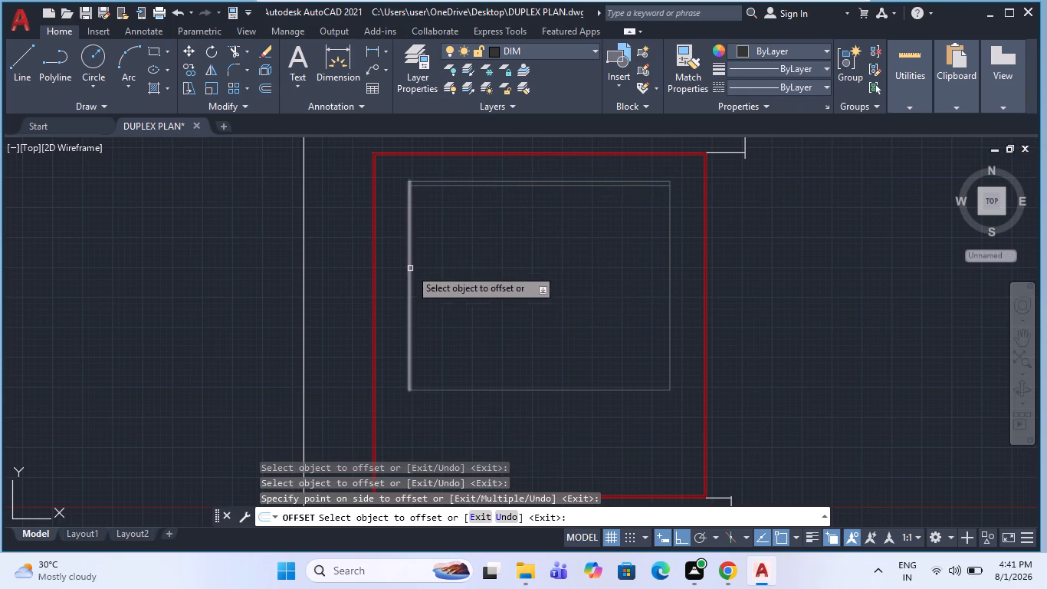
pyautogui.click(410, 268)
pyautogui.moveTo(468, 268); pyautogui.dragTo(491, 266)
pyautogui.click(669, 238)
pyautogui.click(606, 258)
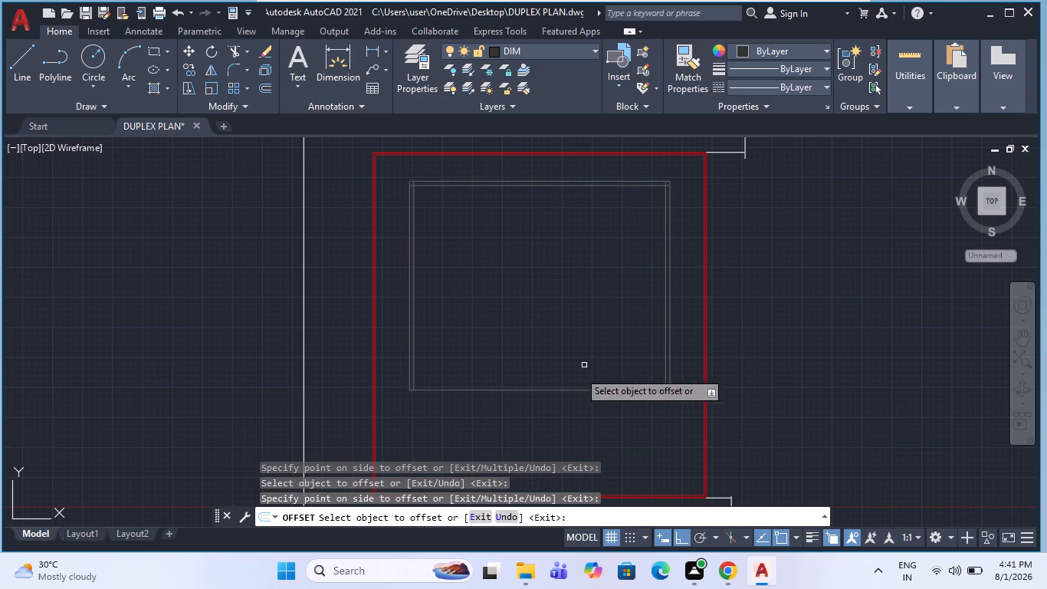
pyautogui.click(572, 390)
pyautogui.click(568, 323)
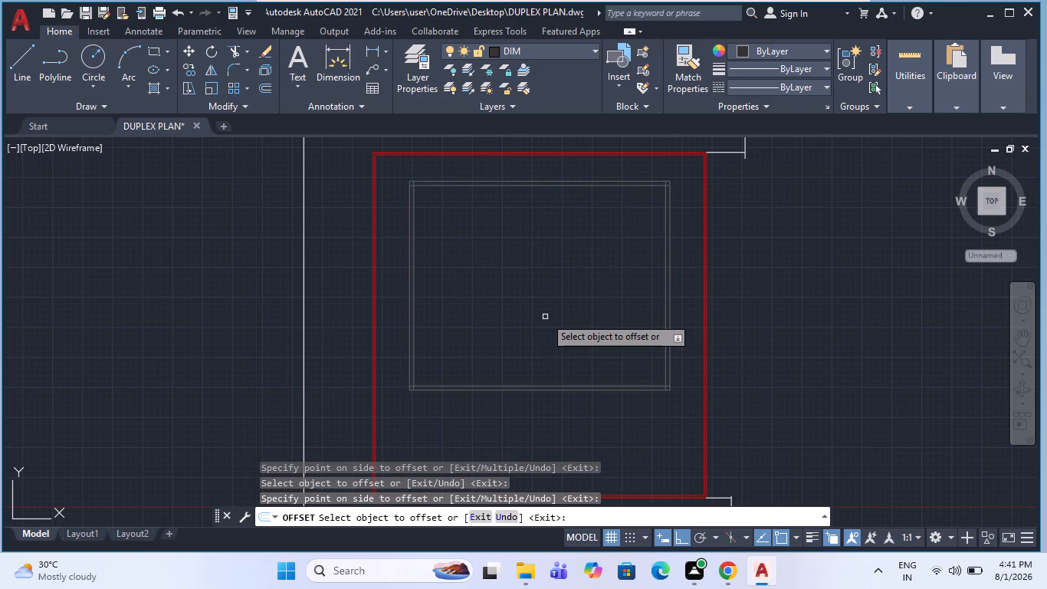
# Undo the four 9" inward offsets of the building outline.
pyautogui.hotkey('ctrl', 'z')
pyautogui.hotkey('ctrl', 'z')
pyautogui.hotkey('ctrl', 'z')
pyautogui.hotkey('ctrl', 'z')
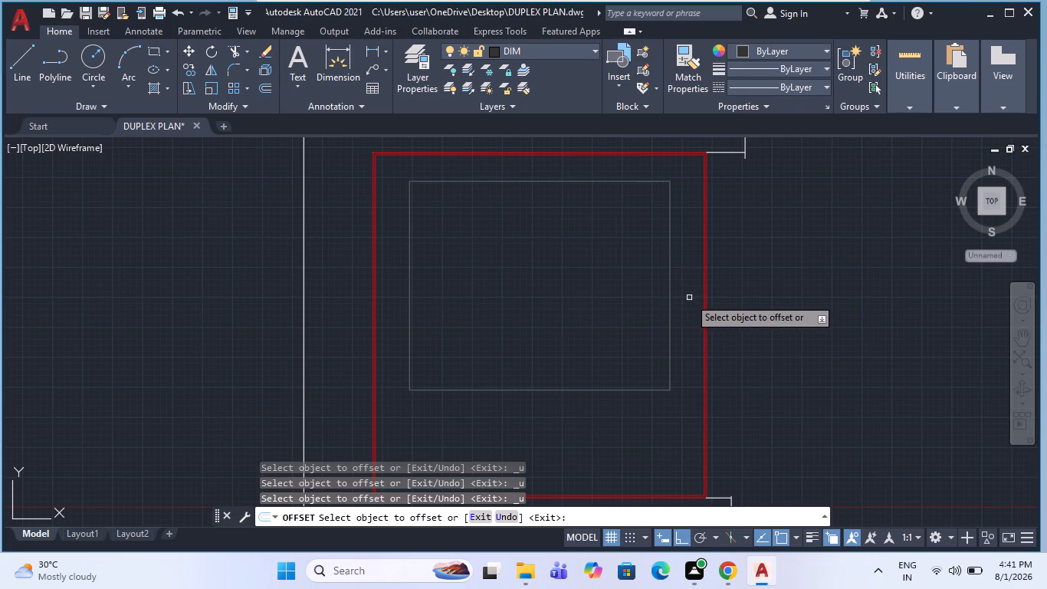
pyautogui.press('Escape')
# Offset the building outline's right line 5' outward, toward the plot's right boundary.
pyautogui.scroll(1, 681, 226)
pyautogui.press('o')
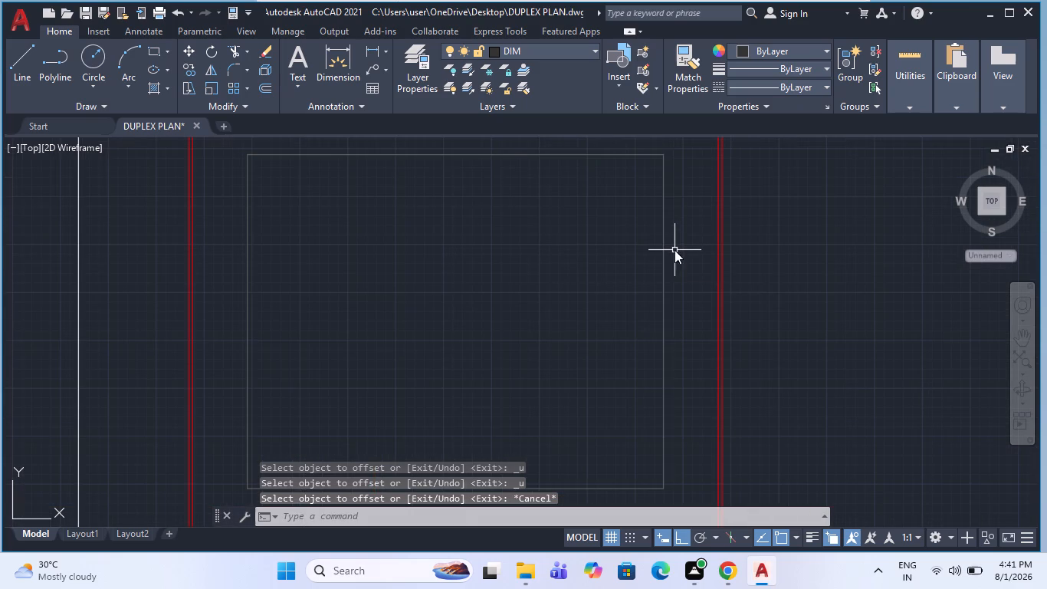
pyautogui.press('Return')
pyautogui.write("5'")
pyautogui.press('Return')
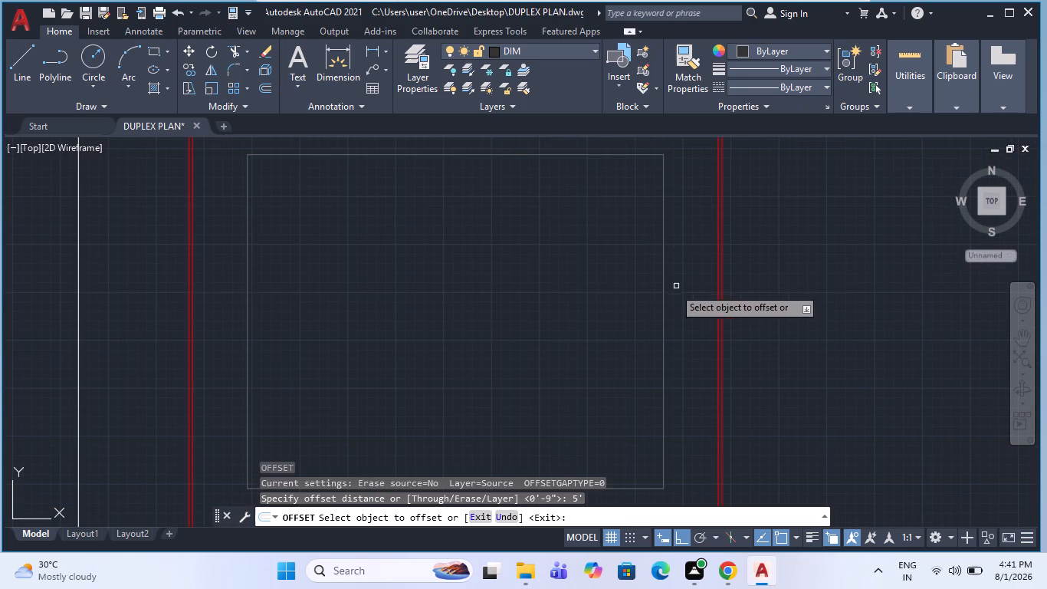
pyautogui.click(665, 301)
pyautogui.click(851, 290)
pyautogui.scroll(-1, 598, 265)
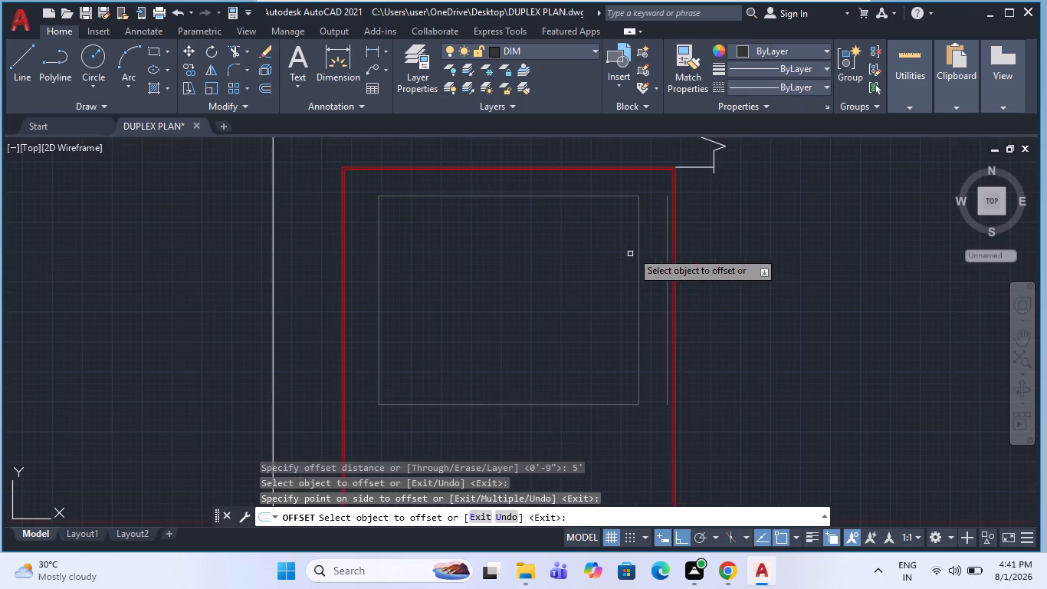
pyautogui.press('Escape')
# Fillet the building outline's top and bottom lines to the outer right line with sharp corners.
pyautogui.scroll(-1, 625, 193)
pyautogui.scroll(1, 632, 188)
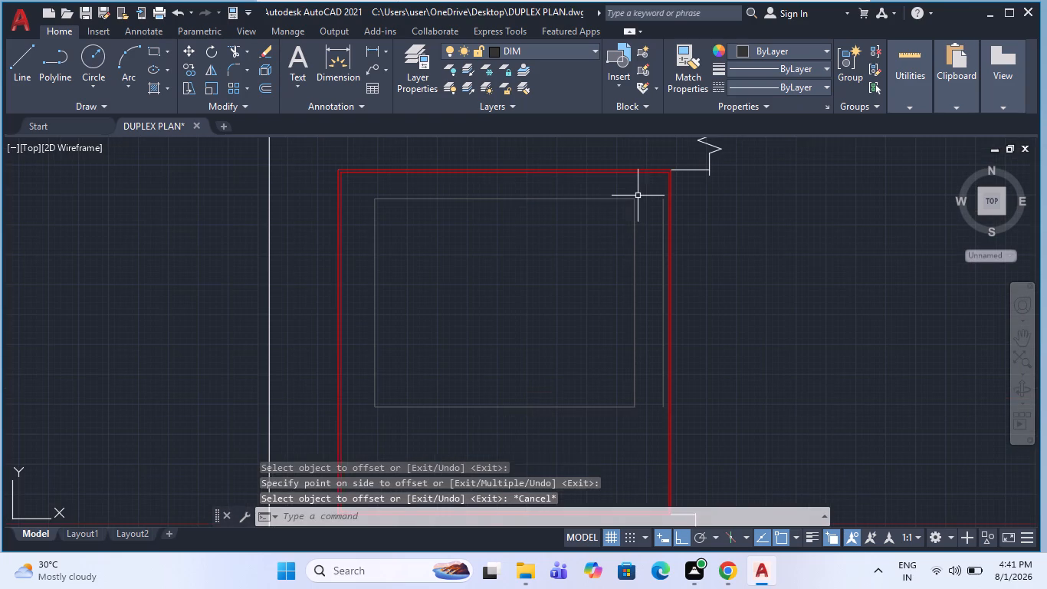
pyautogui.press('Escape')
pyautogui.press('f')
pyautogui.press('space')
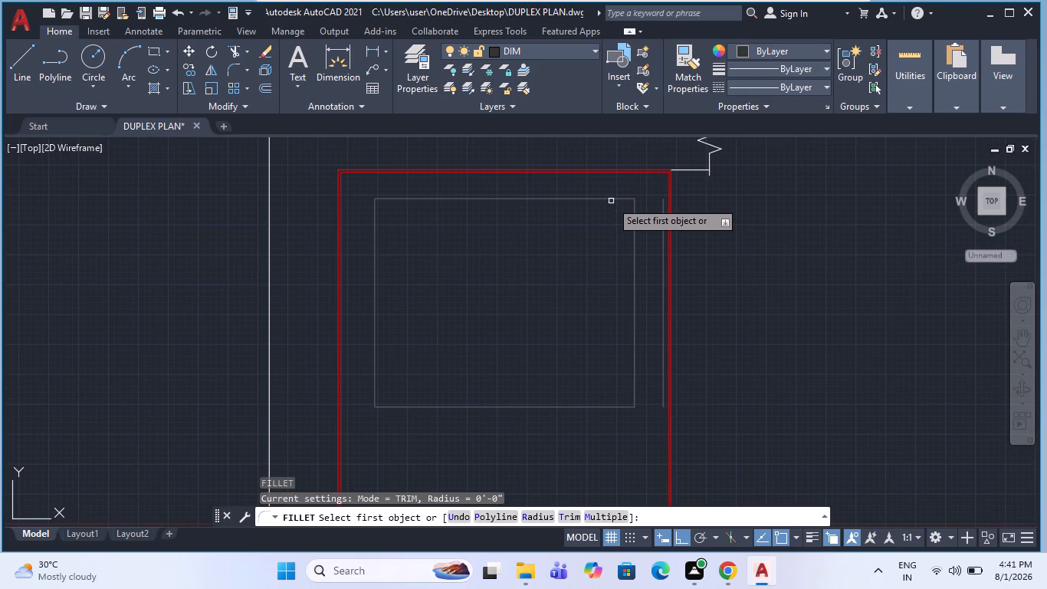
pyautogui.click(611, 201)
pyautogui.click(621, 198)
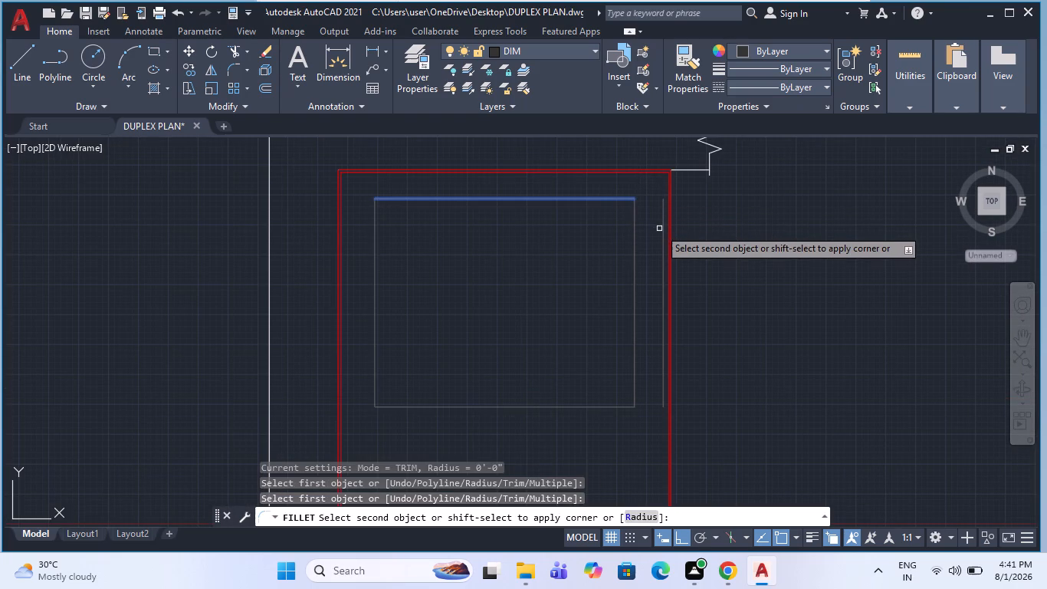
pyautogui.click(662, 239)
pyautogui.press('space')
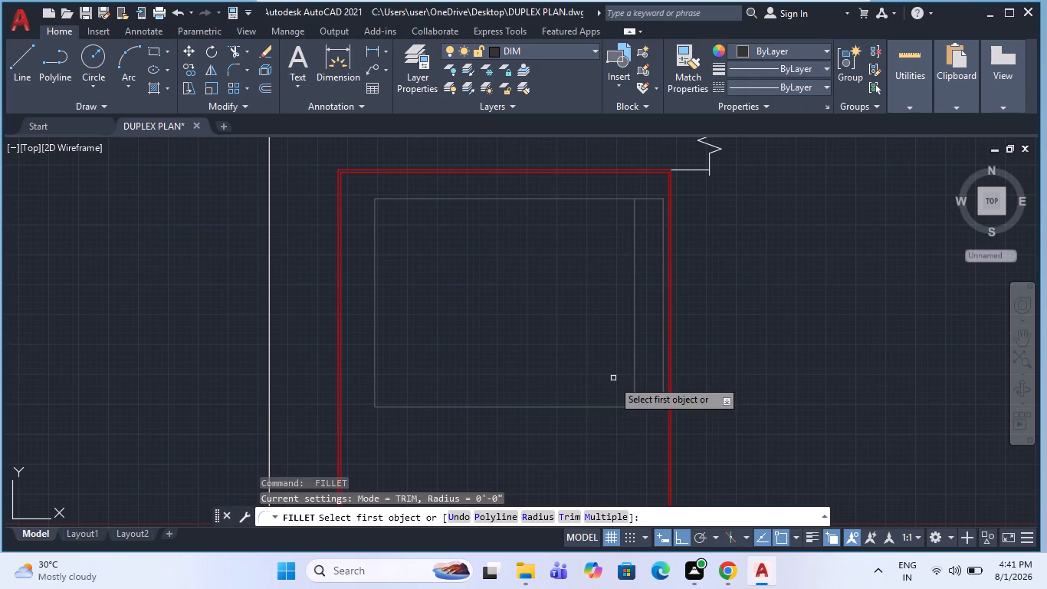
pyautogui.click(600, 406)
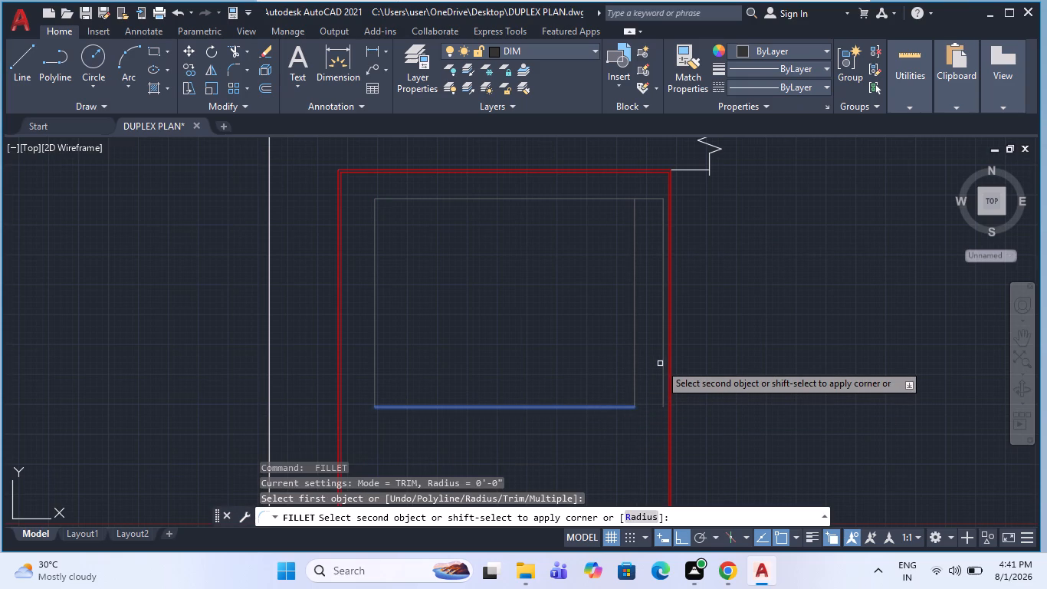
pyautogui.click(664, 360)
pyautogui.press('Escape')
# Delete the former right line left inside the widened building outline.
pyautogui.click(627, 354)
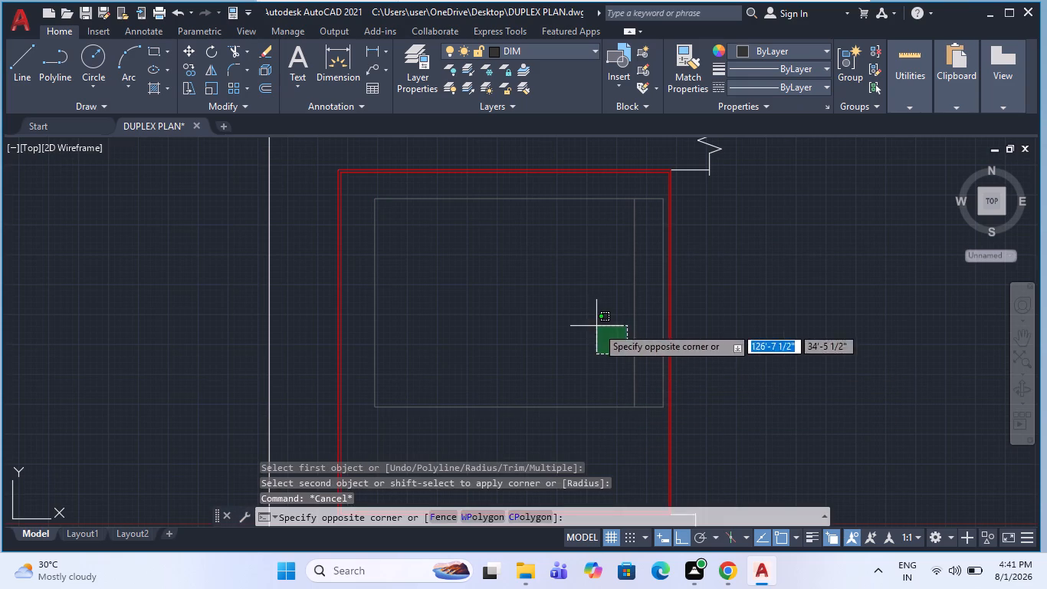
pyautogui.press('Escape')
pyautogui.click(642, 364)
pyautogui.click(599, 328)
pyautogui.press('Delete')
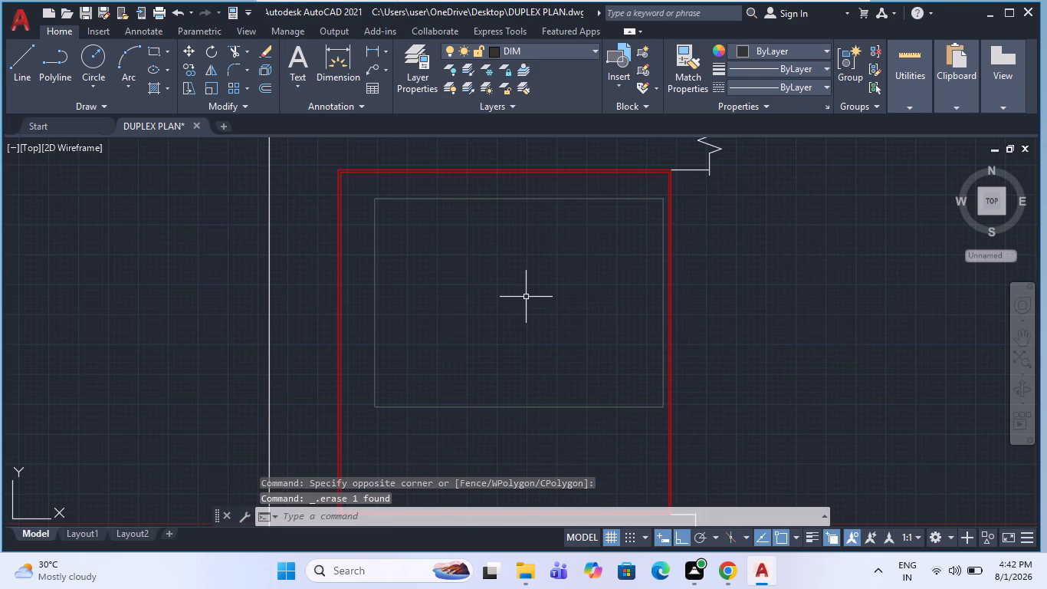
# Undo the deletion of the former right line inside the widened building outline.
pyautogui.hotkey('ctrl', 'z')
pyautogui.scroll(-1, 600, 269)
pyautogui.press('Escape')
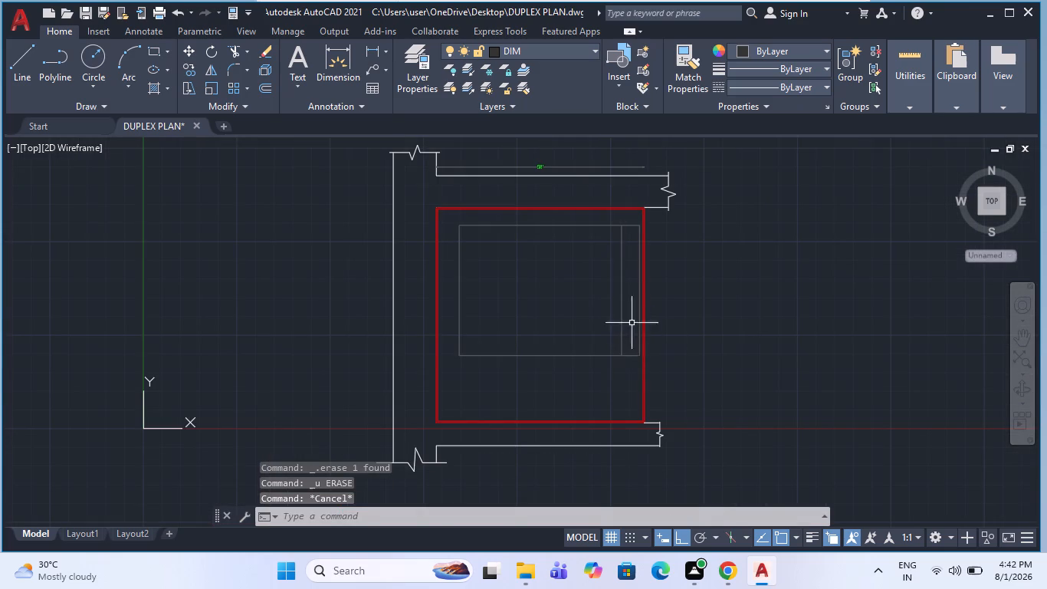
# Copy the entire site plan, with its roads, plot boundary and building outline, horizontally to the right of the original.
pyautogui.scroll(-2, 620, 304)
pyautogui.click(687, 397)
pyautogui.click(514, 218)
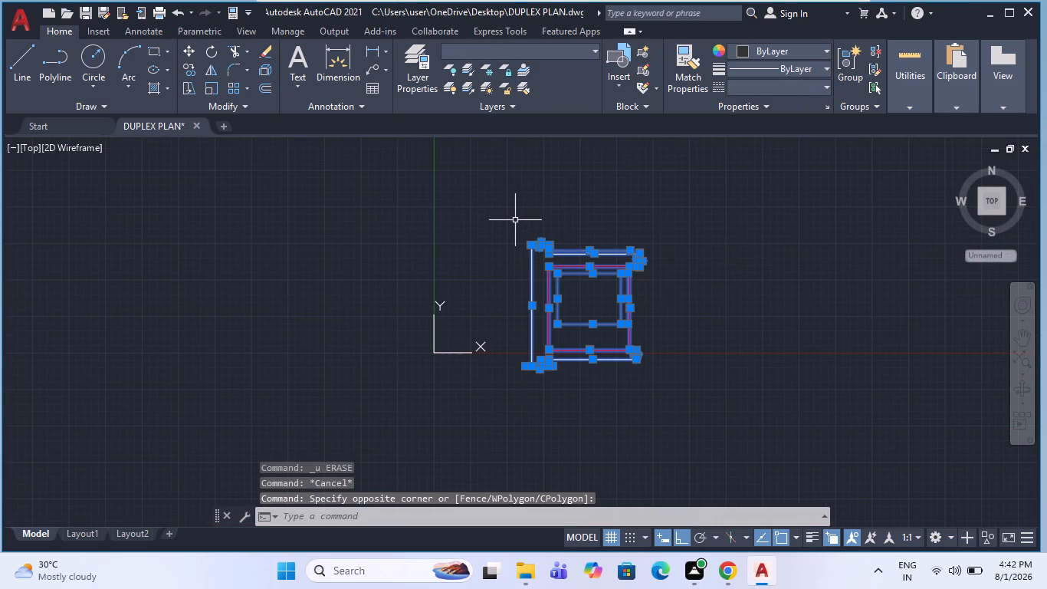
pyautogui.press('c')
pyautogui.press('o')
pyautogui.press('Return')
pyautogui.click(574, 288)
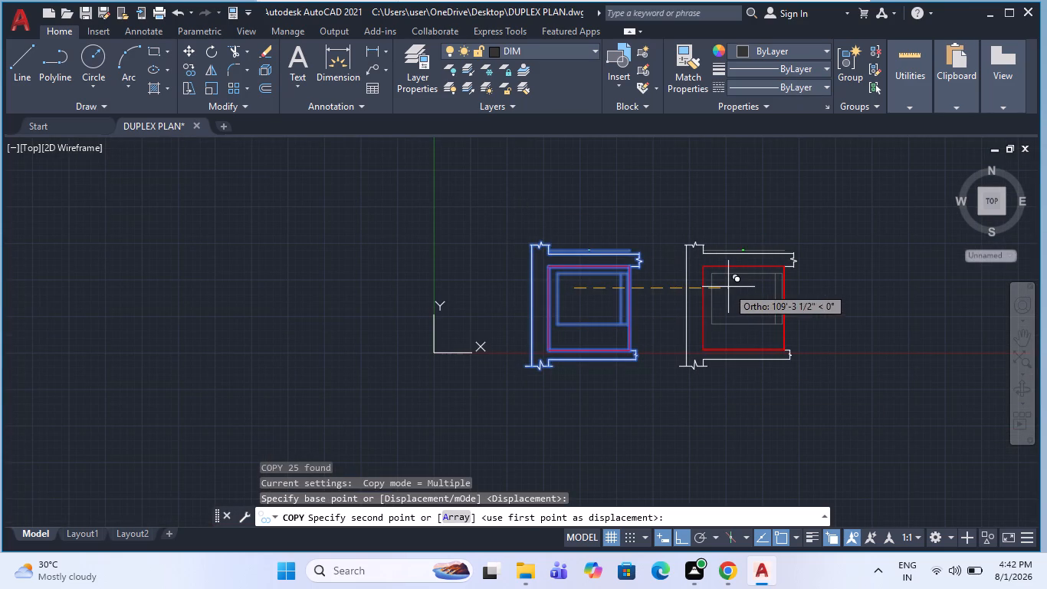
pyautogui.scroll(1, 721, 301)
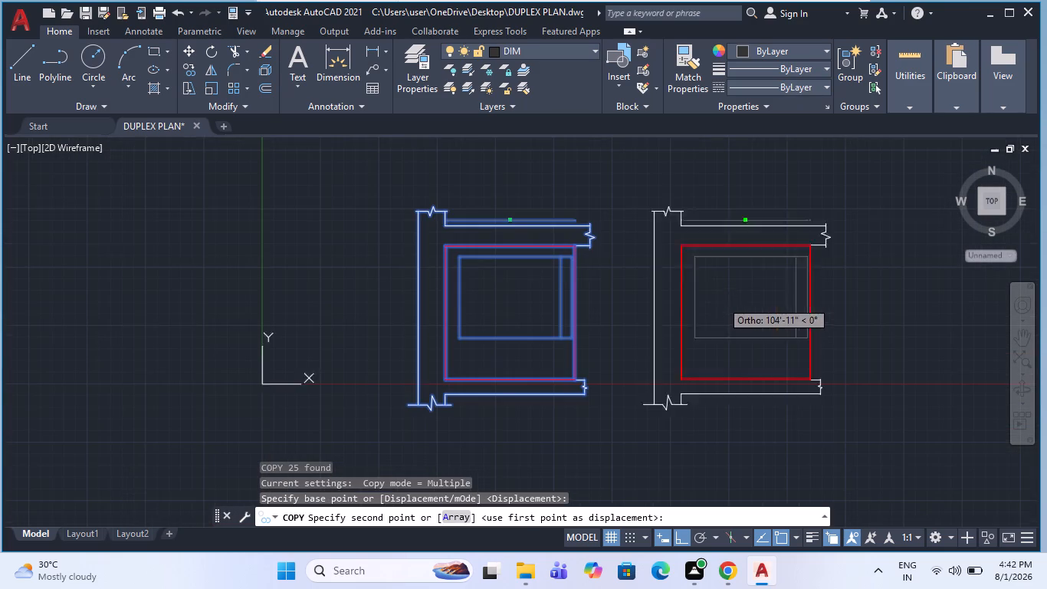
pyautogui.click(739, 288)
pyautogui.press('Escape')
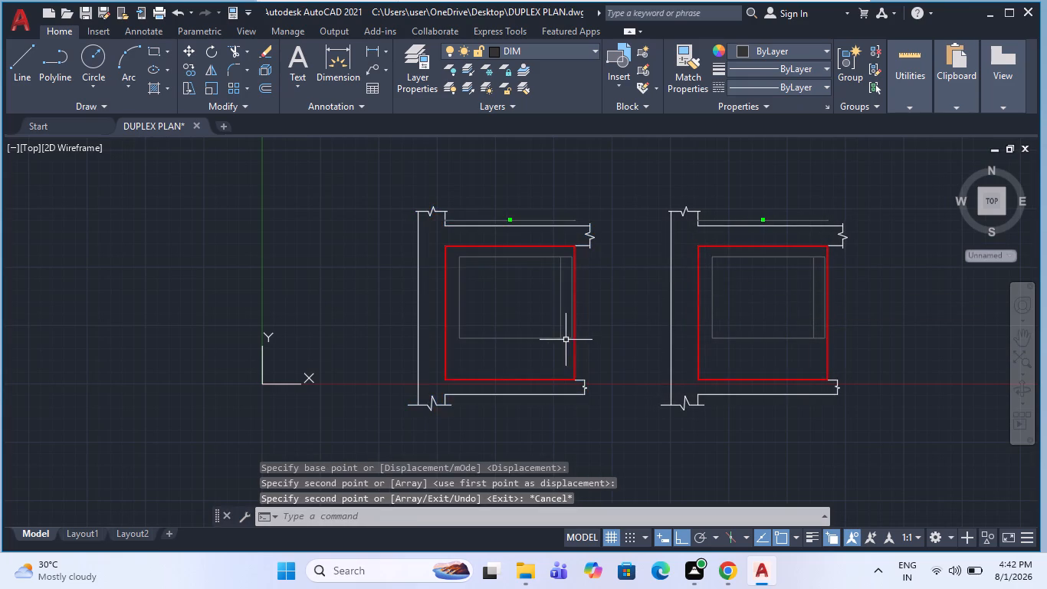
# Delete the former right line inside the building outline of the original plan.
pyautogui.scroll(2, 566, 340)
pyautogui.click(562, 281)
pyautogui.click(511, 260)
pyautogui.press('Delete')
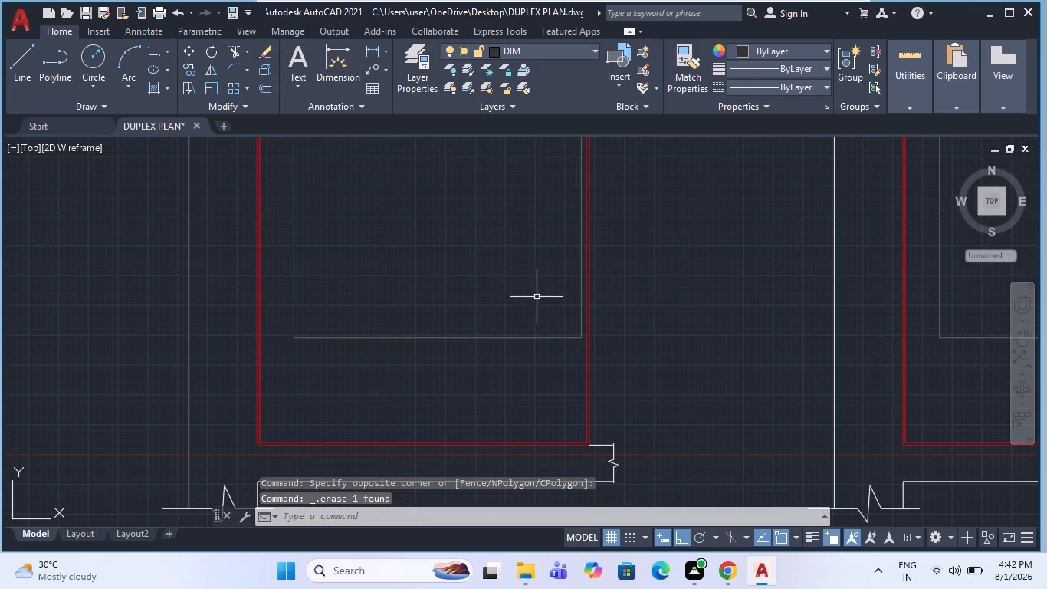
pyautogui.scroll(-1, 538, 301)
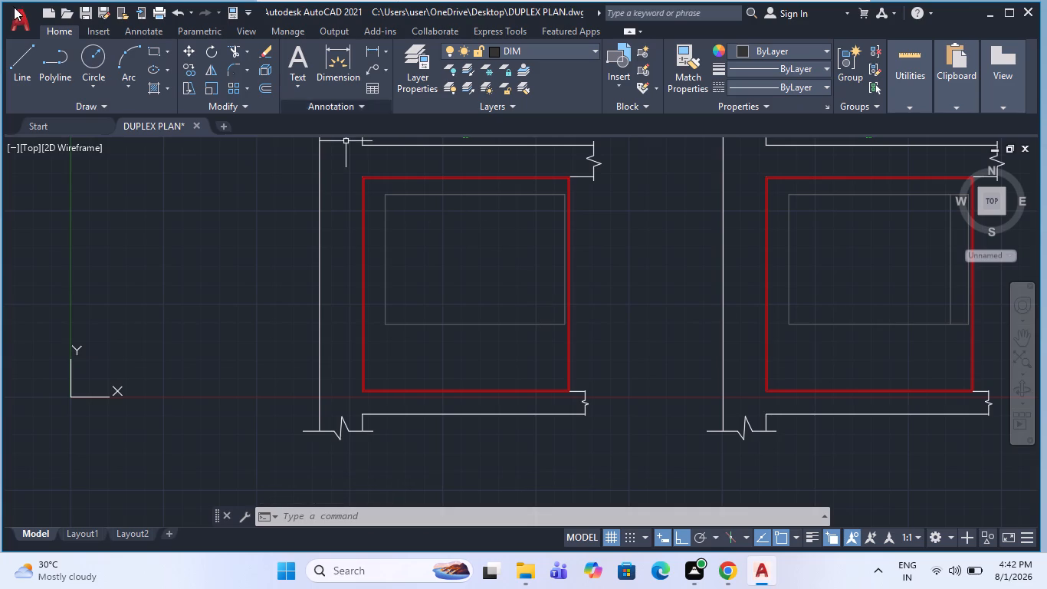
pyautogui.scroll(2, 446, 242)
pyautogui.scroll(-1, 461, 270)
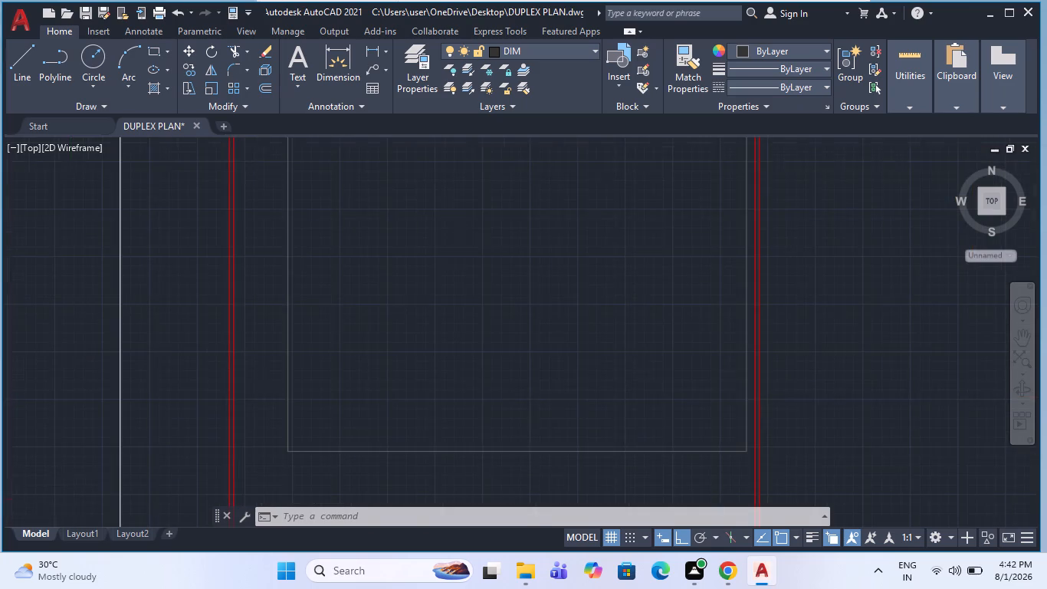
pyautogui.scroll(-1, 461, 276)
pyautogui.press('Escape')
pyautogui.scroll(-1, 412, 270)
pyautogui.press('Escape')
# Add the multiline text EAST ROAD with a 12" text height in the road below the original plot.
pyautogui.scroll(1, 395, 366)
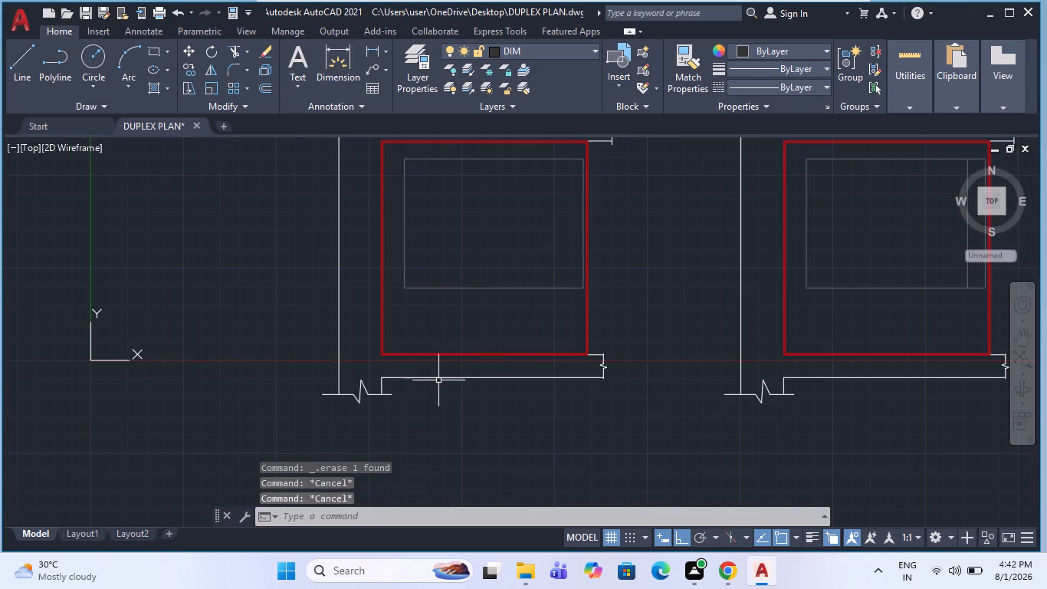
pyautogui.press('t')
pyautogui.press('Return')
pyautogui.scroll(2, 432, 362)
pyautogui.click(425, 362)
pyautogui.click(652, 397)
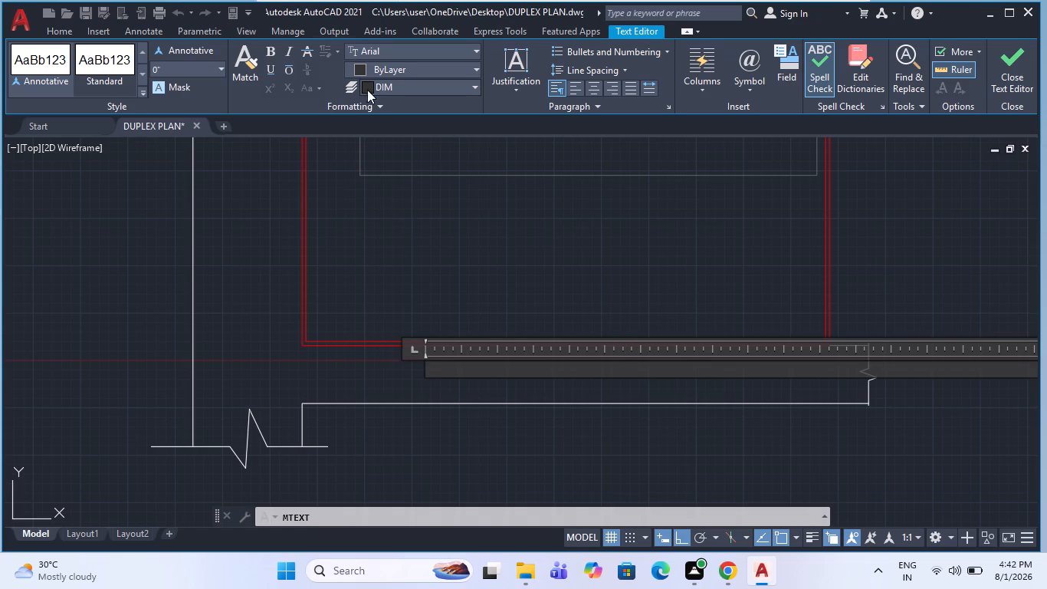
pyautogui.click(381, 69)
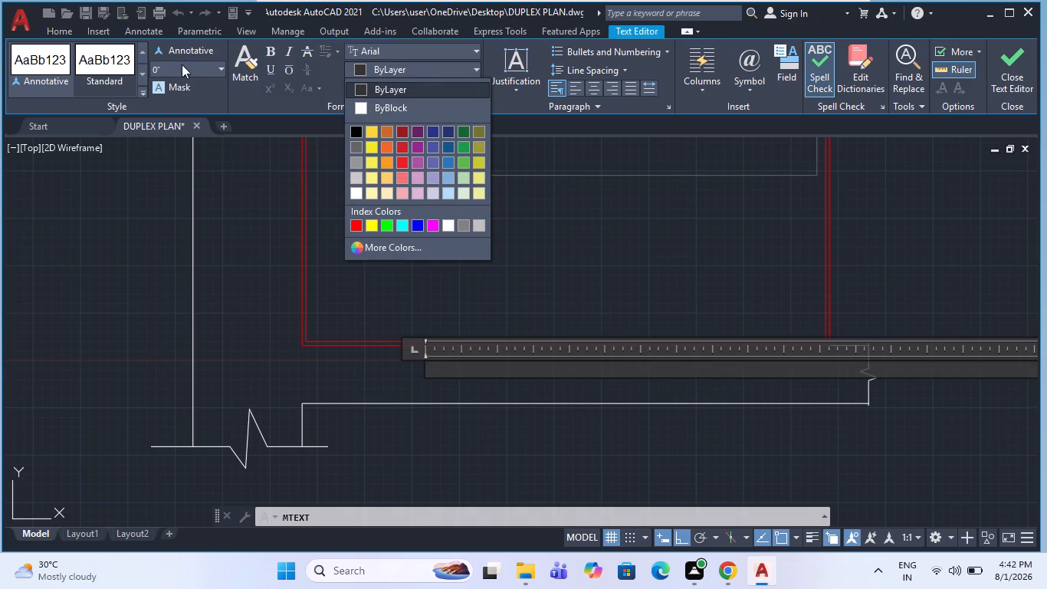
pyautogui.moveTo(180, 67); pyautogui.dragTo(87, 82)
pyautogui.moveTo(180, 73); pyautogui.dragTo(57, 73)
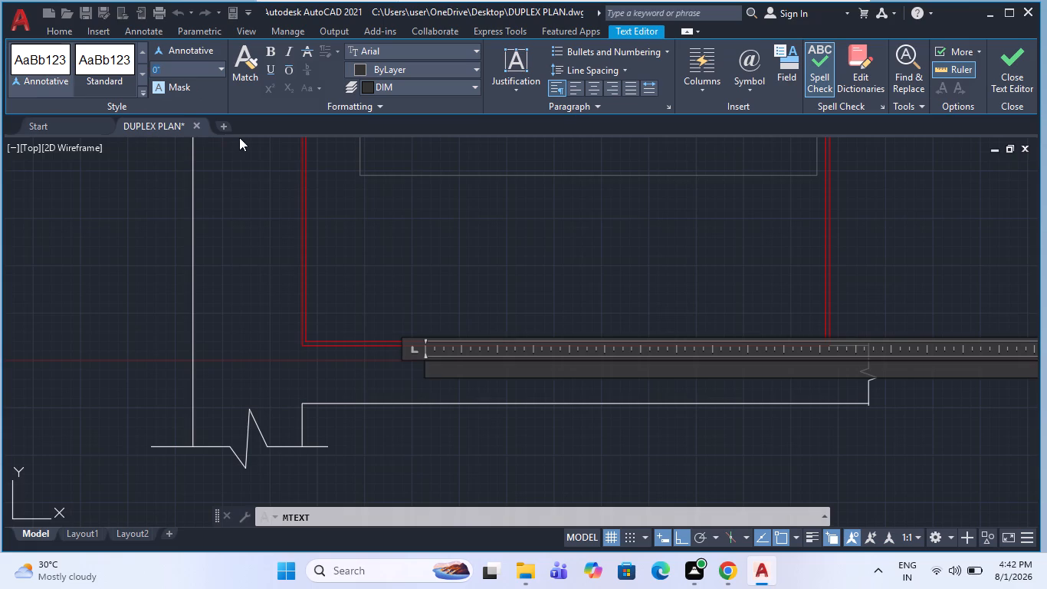
pyautogui.press('1')
pyautogui.press('2')
pyautogui.press('Return')
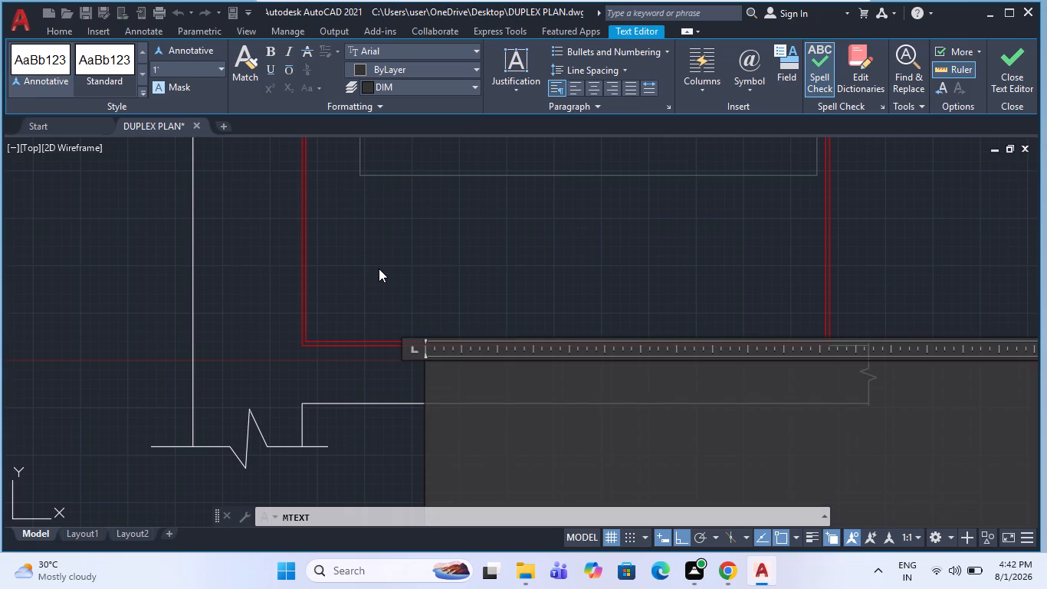
pyautogui.write('ES')
pyautogui.press('BackSpace')
pyautogui.write('AST ROAD')
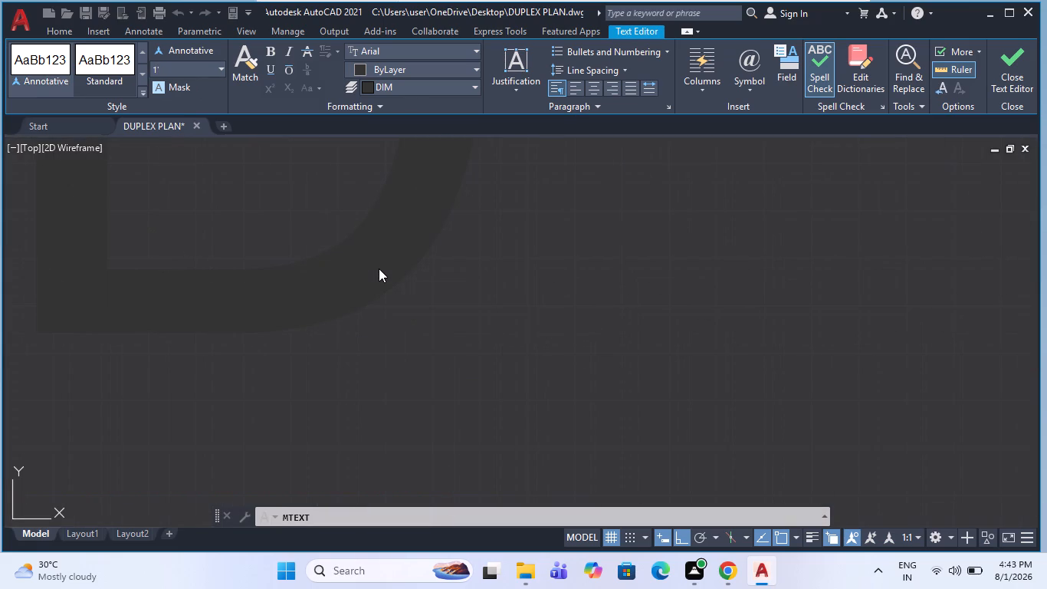
pyautogui.scroll(-6, 379, 268)
pyautogui.click(435, 383)
pyautogui.scroll(-2, 492, 357)
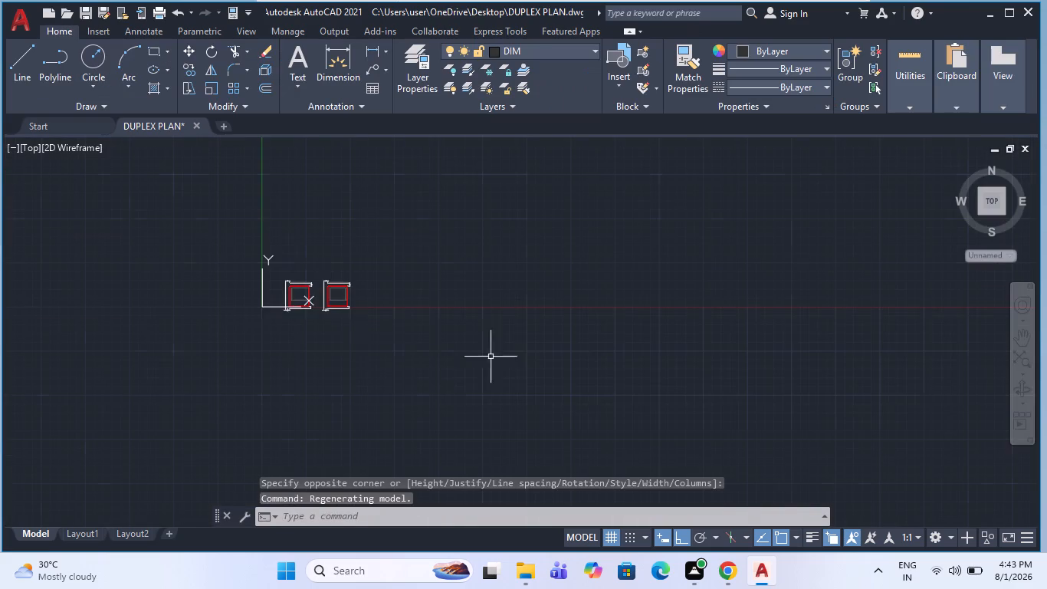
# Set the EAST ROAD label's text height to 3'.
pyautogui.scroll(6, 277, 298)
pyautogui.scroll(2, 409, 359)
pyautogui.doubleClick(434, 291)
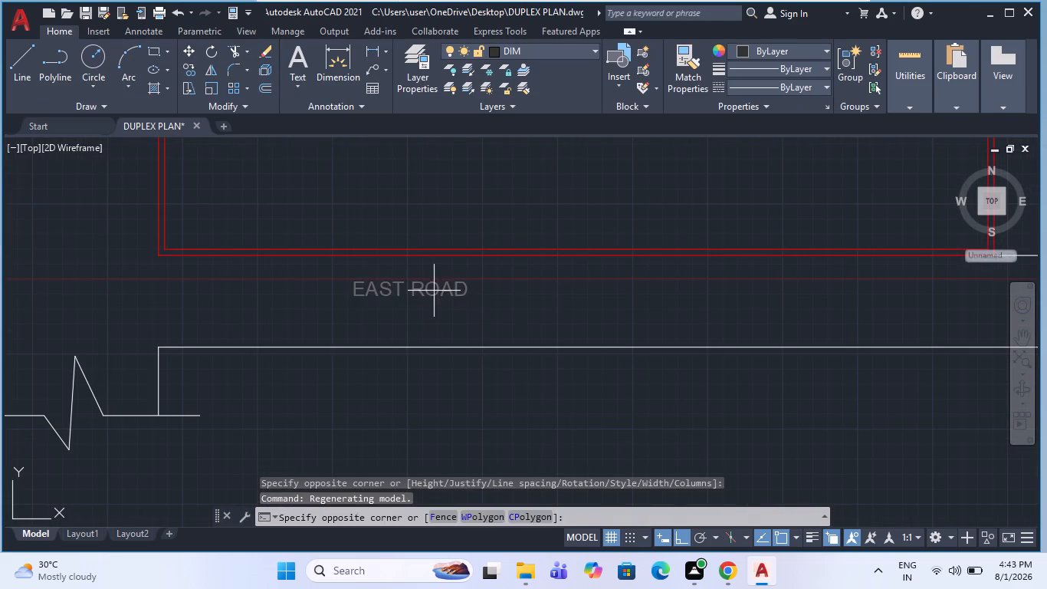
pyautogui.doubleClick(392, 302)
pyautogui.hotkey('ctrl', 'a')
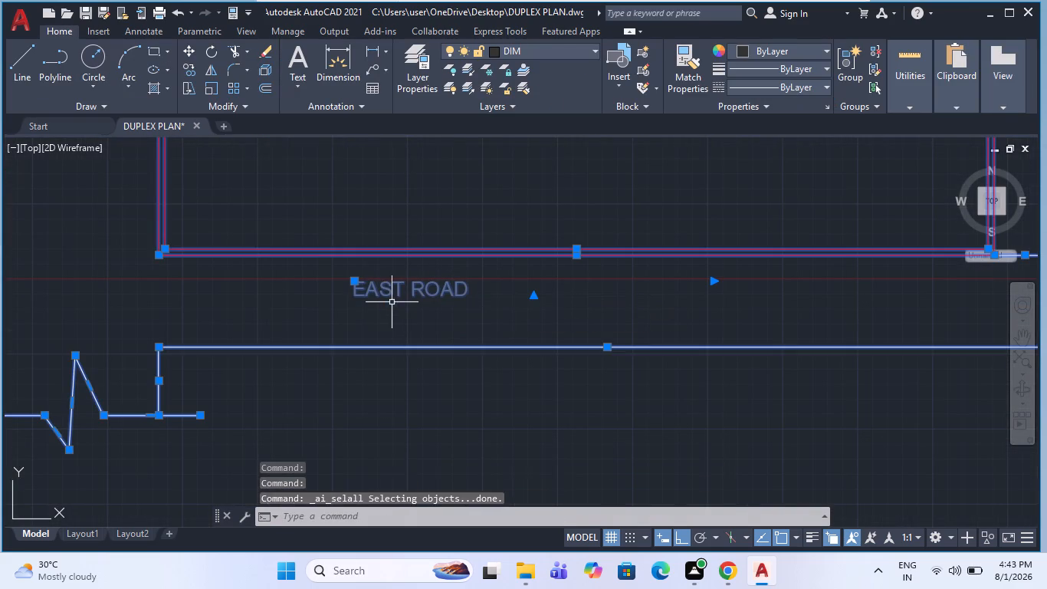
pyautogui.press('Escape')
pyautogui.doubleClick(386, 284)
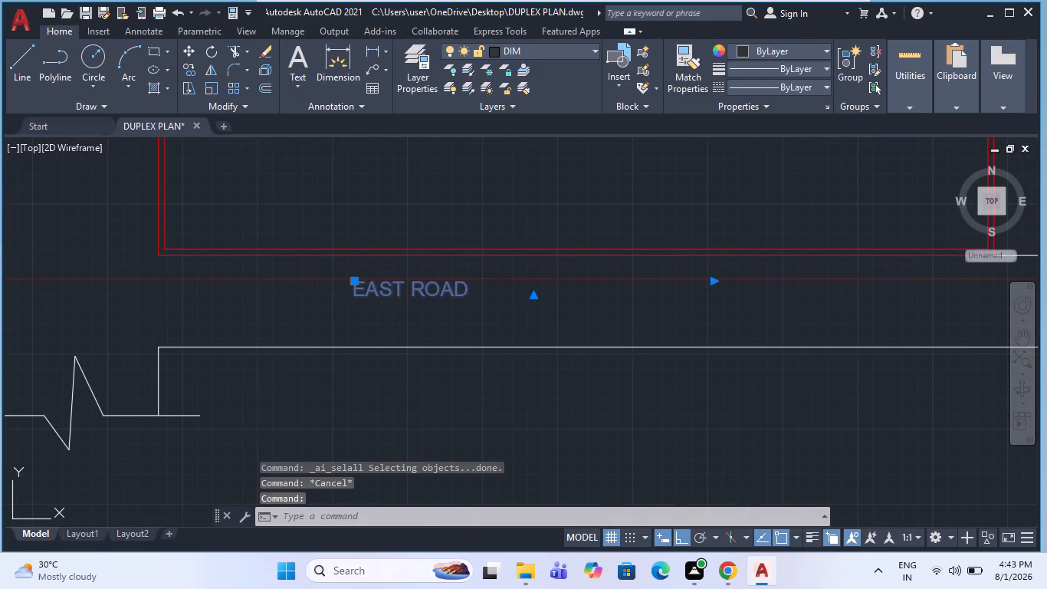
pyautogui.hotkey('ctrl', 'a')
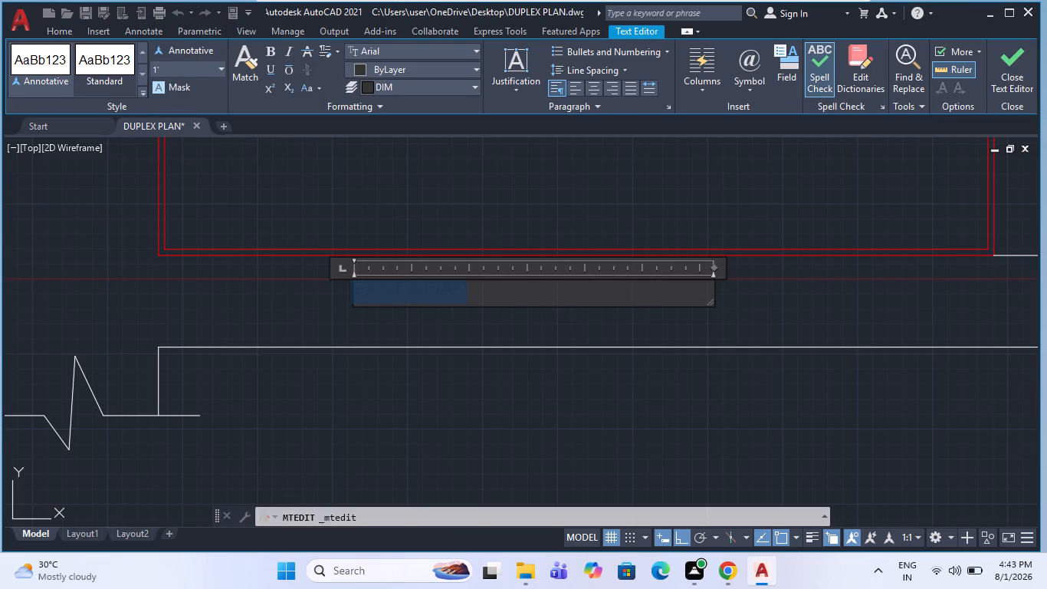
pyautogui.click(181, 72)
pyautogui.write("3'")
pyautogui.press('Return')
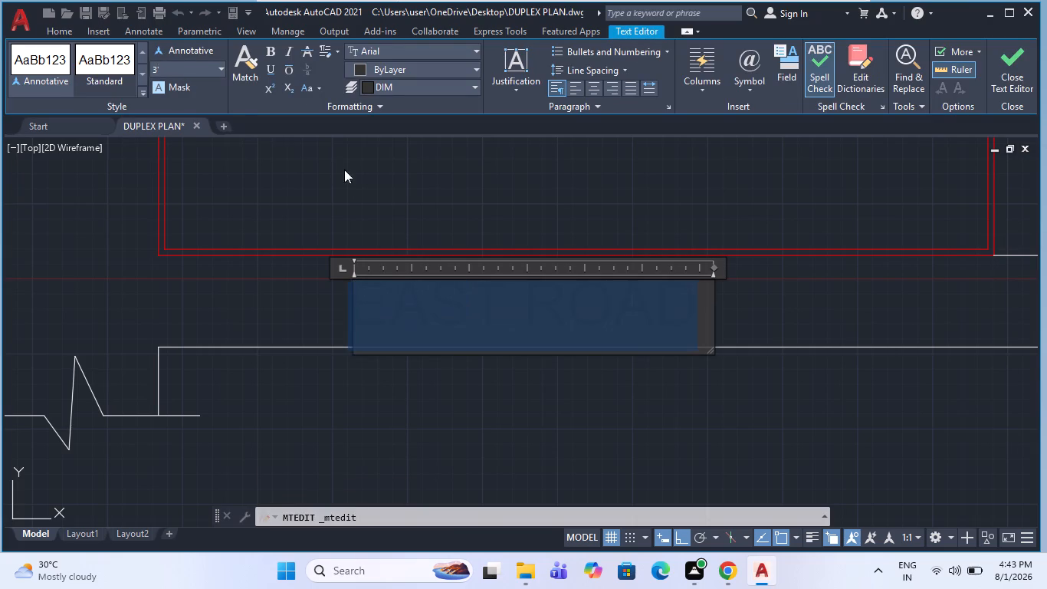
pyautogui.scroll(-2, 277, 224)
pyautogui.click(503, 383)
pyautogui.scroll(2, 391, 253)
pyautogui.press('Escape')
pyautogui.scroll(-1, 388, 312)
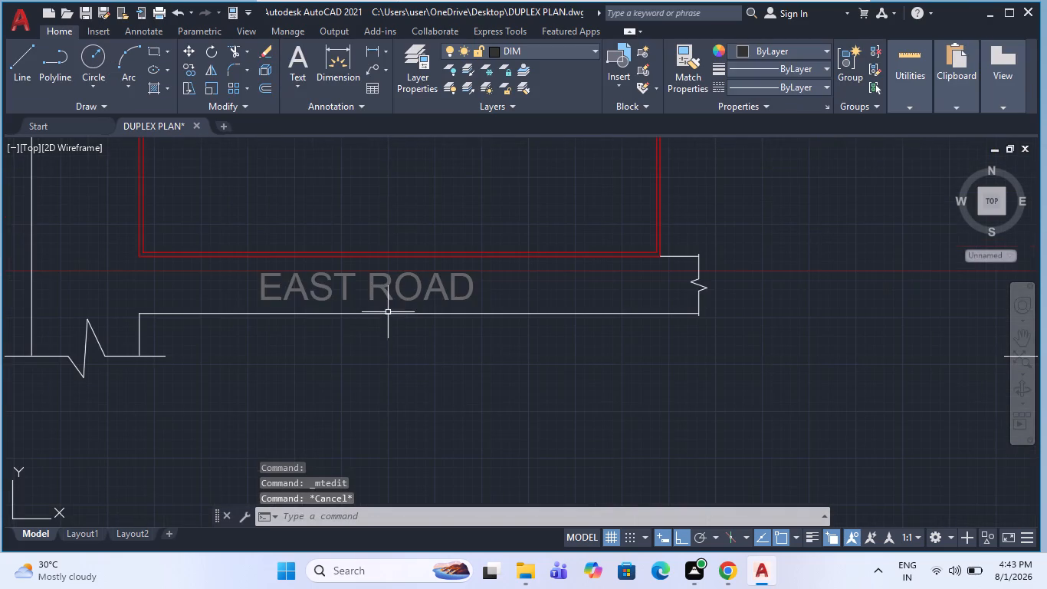
# Set the EAST ROAD label's text height to 2'.
pyautogui.doubleClick(415, 296)
pyautogui.hotkey('ctrl', 'a')
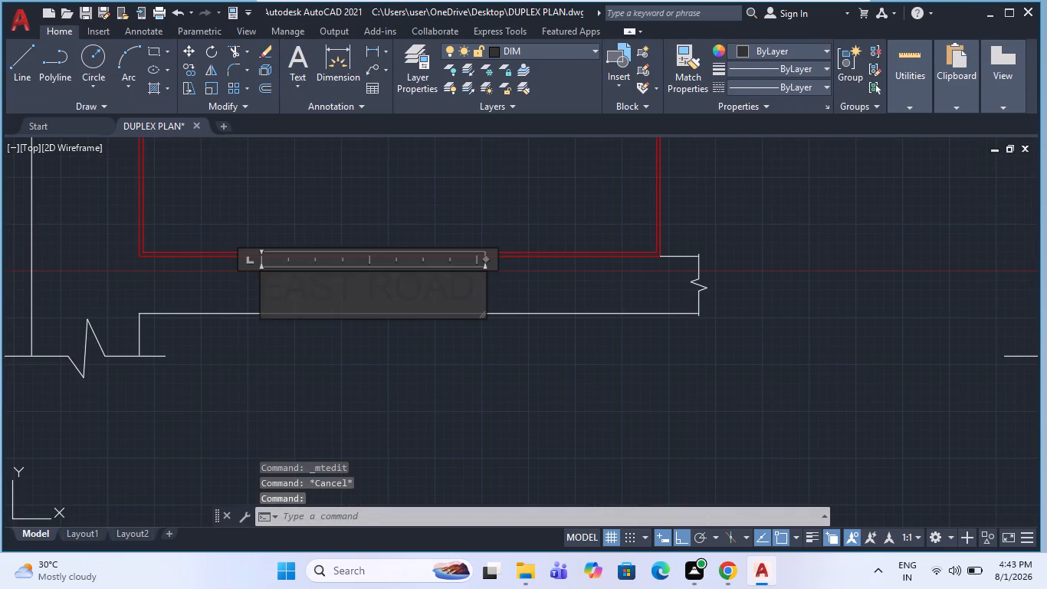
pyautogui.click(177, 70)
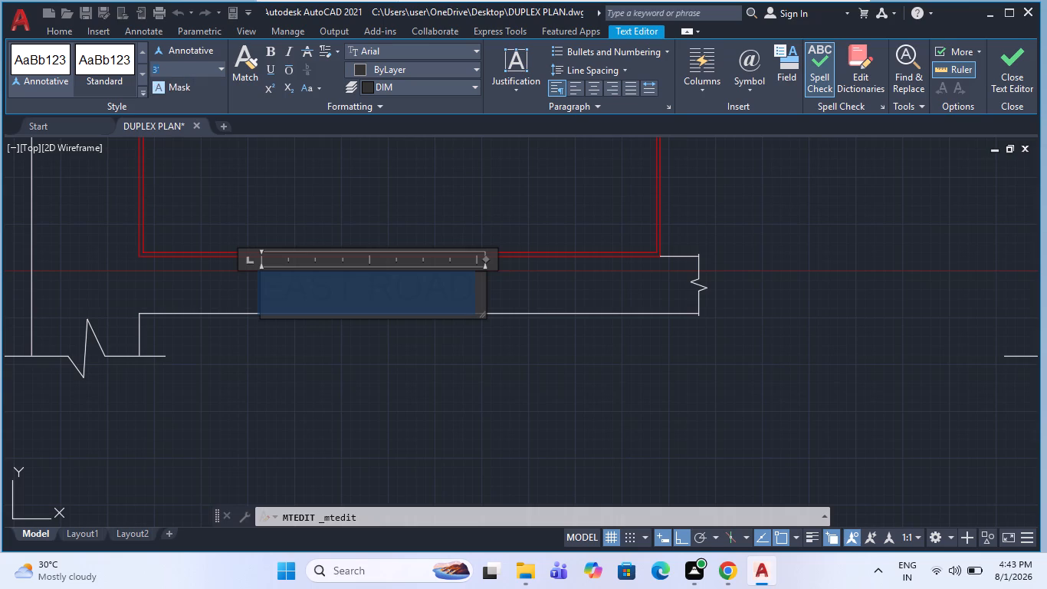
pyautogui.write("2'")
pyautogui.press('Return')
pyautogui.click(450, 357)
pyautogui.press('Escape')
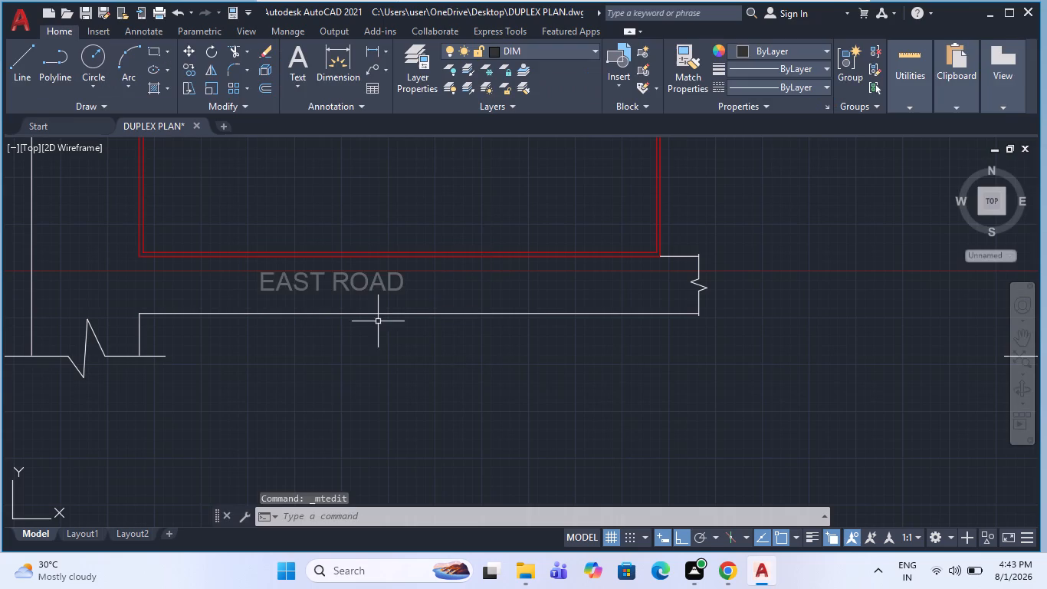
# Move the EAST ROAD label horizontally to the right, toward the middle of the bottom road.
pyautogui.click(367, 289)
pyautogui.write('M')
pyautogui.press('space')
pyautogui.click(416, 374)
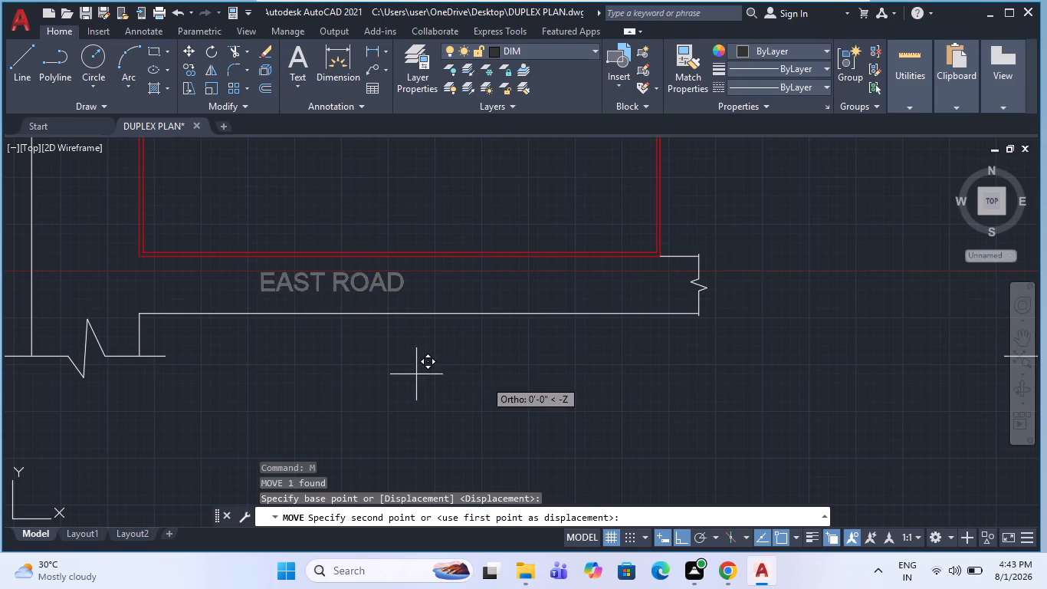
pyautogui.click(485, 380)
pyautogui.press('Escape')
pyautogui.scroll(-3, 480, 288)
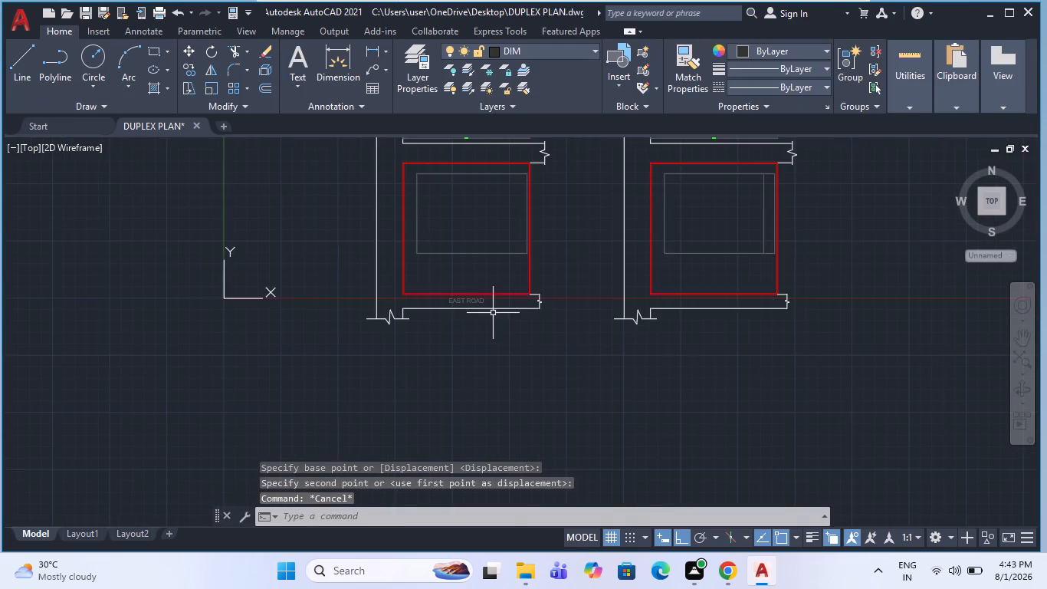
# Assign the EAST ROAD label to the TEXT layer.
pyautogui.scroll(2, 467, 305)
pyautogui.click(468, 301)
pyautogui.click(447, 293)
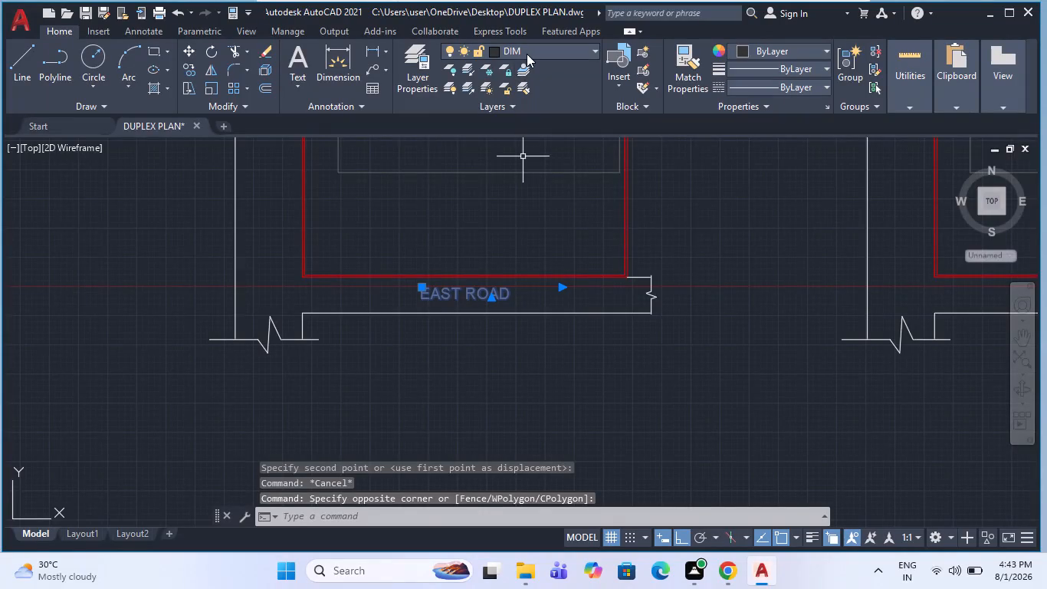
pyautogui.click(527, 54)
pyautogui.click(525, 188)
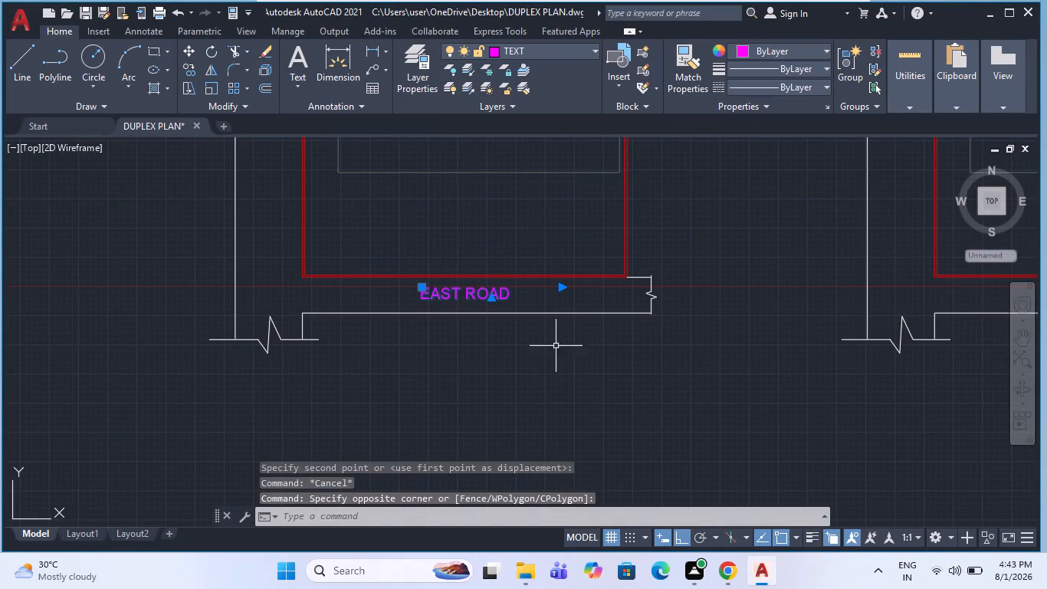
pyautogui.click(553, 385)
pyautogui.press('Escape')
pyautogui.scroll(-1, 489, 407)
pyautogui.press('Escape')
# Copy the EAST ROAD label about 67'-5" straight up into the road above the original plot.
pyautogui.scroll(1, 492, 350)
pyautogui.click(478, 330)
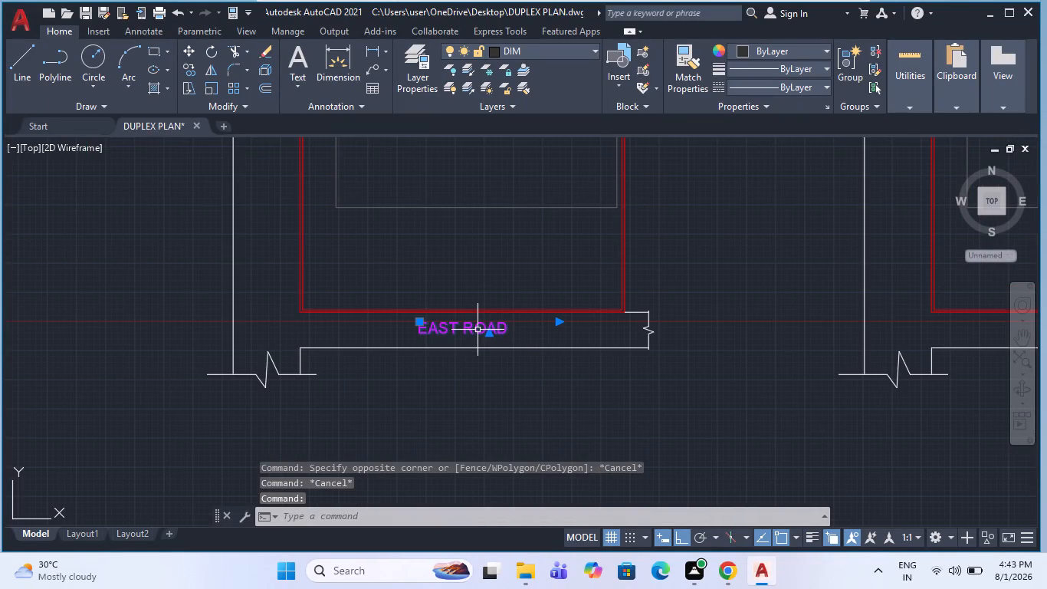
pyautogui.write('CO')
pyautogui.press('Return')
pyautogui.click(483, 329)
pyautogui.scroll(-2, 481, 378)
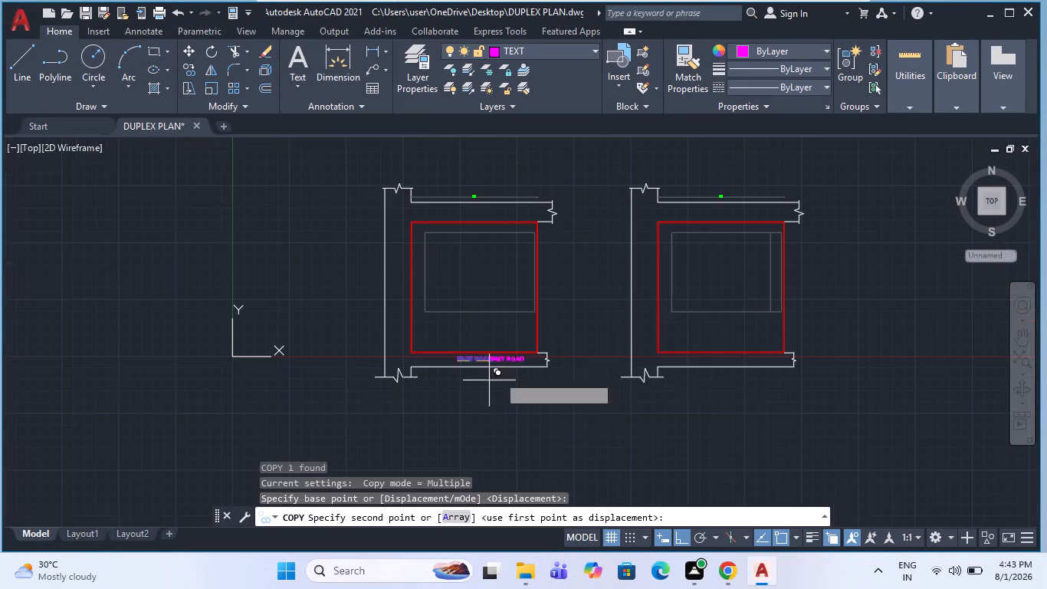
pyautogui.scroll(3, 477, 198)
pyautogui.click(455, 260)
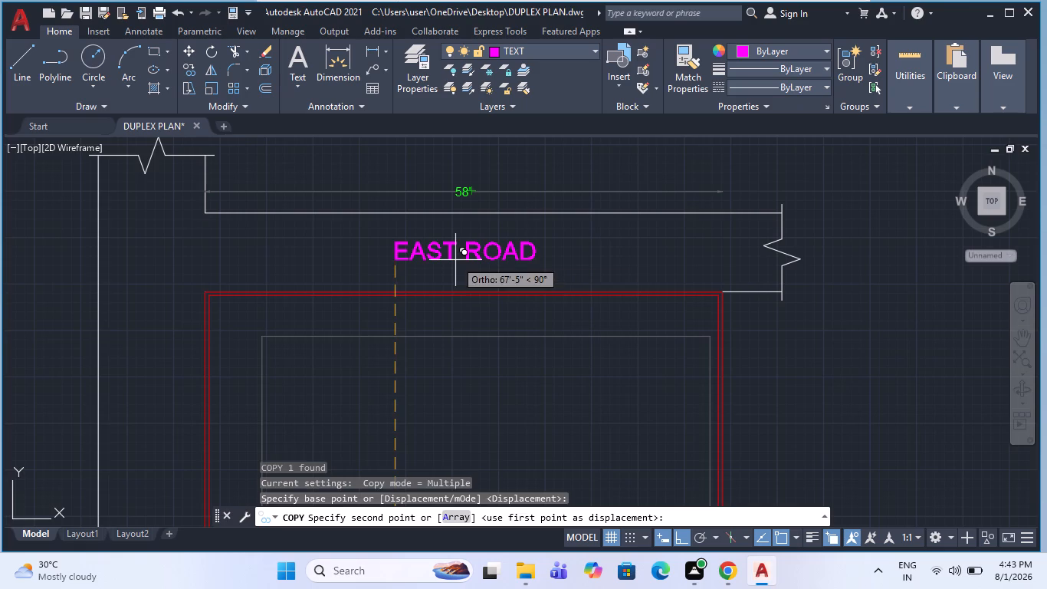
pyautogui.press('Escape')
# Change the copied label in the top road to read WEST ROAD.
pyautogui.tripleClick(424, 262)
pyautogui.moveTo(421, 250); pyautogui.dragTo(383, 268)
pyautogui.write('WE')
pyautogui.click(487, 354)
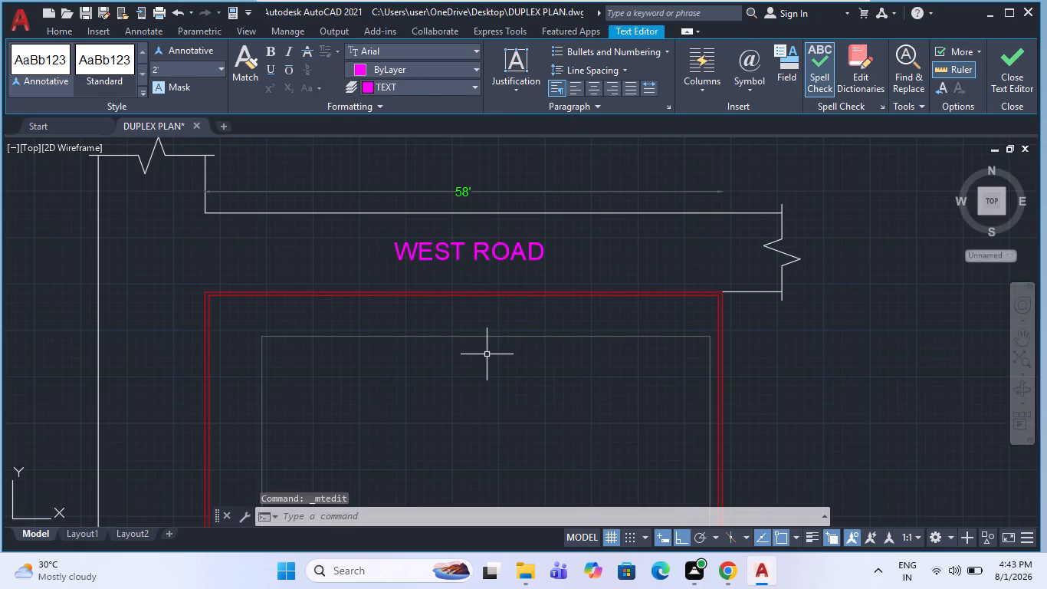
pyautogui.press('Escape')
pyautogui.scroll(-2, 479, 275)
pyautogui.press('Escape')
# Copy the original plot's EAST ROAD label horizontally about 47' to the left, past the left road.
pyautogui.scroll(-1, 463, 229)
pyautogui.scroll(2, 458, 409)
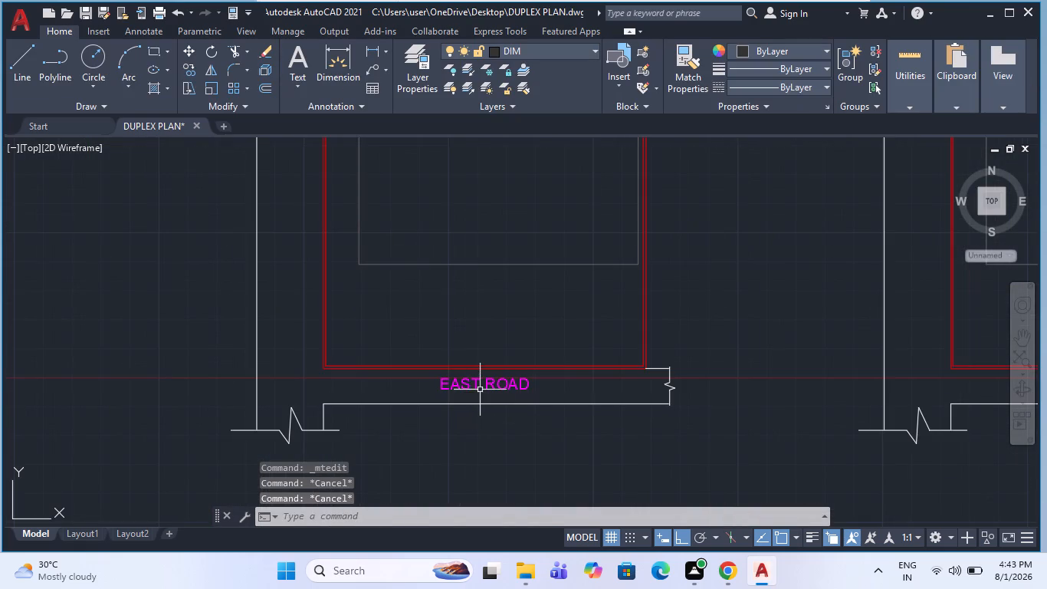
pyautogui.click(480, 390)
pyautogui.click(469, 382)
pyautogui.write('CO')
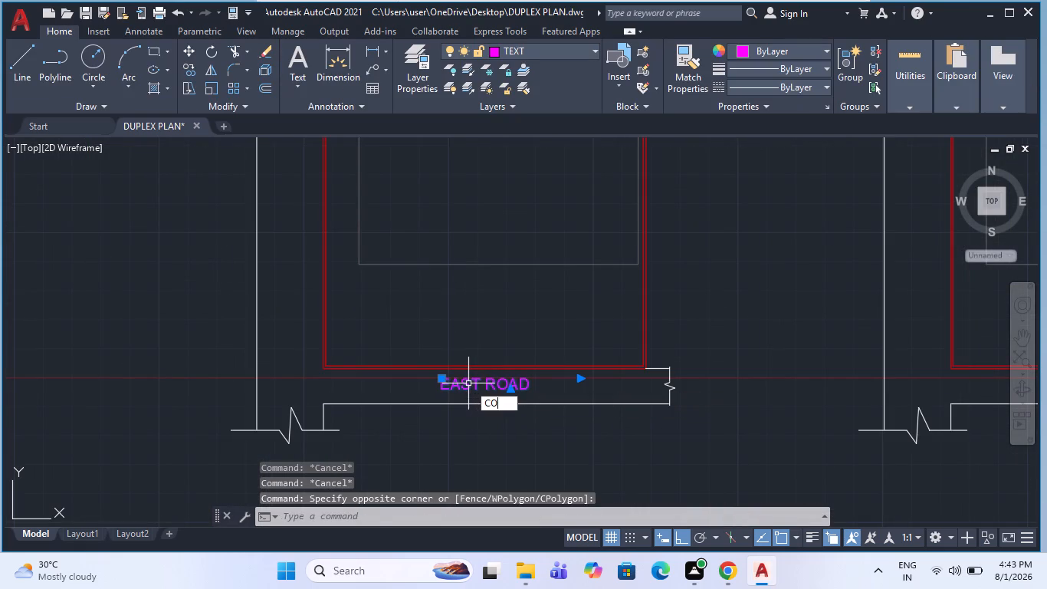
pyautogui.press('Return')
pyautogui.click(474, 383)
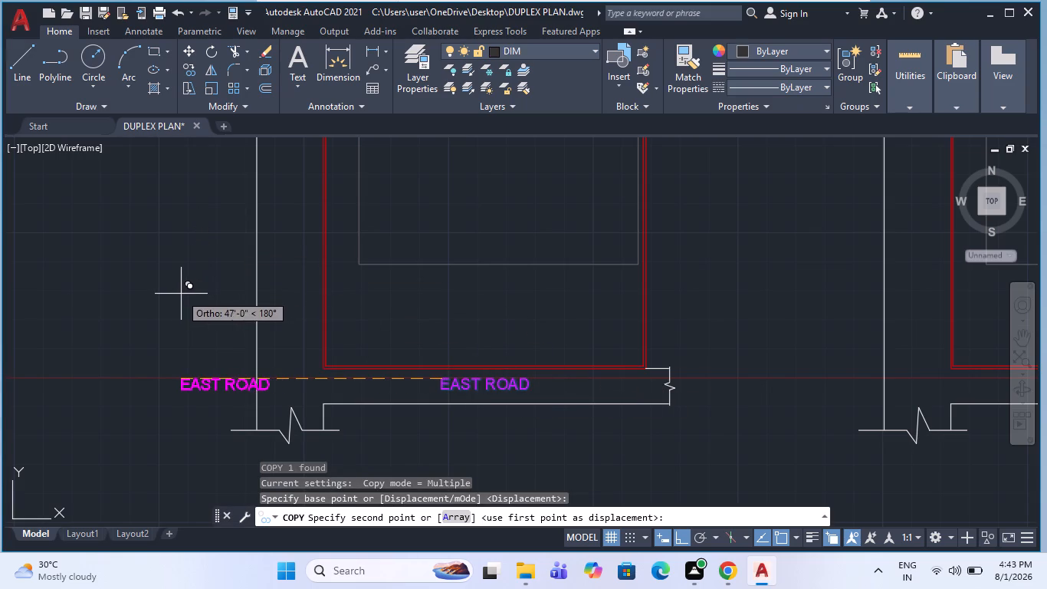
pyautogui.click(178, 294)
pyautogui.press('Escape')
# Change the copied label beside the left road to read SOUTH ROAD.
pyautogui.doubleClick(205, 380)
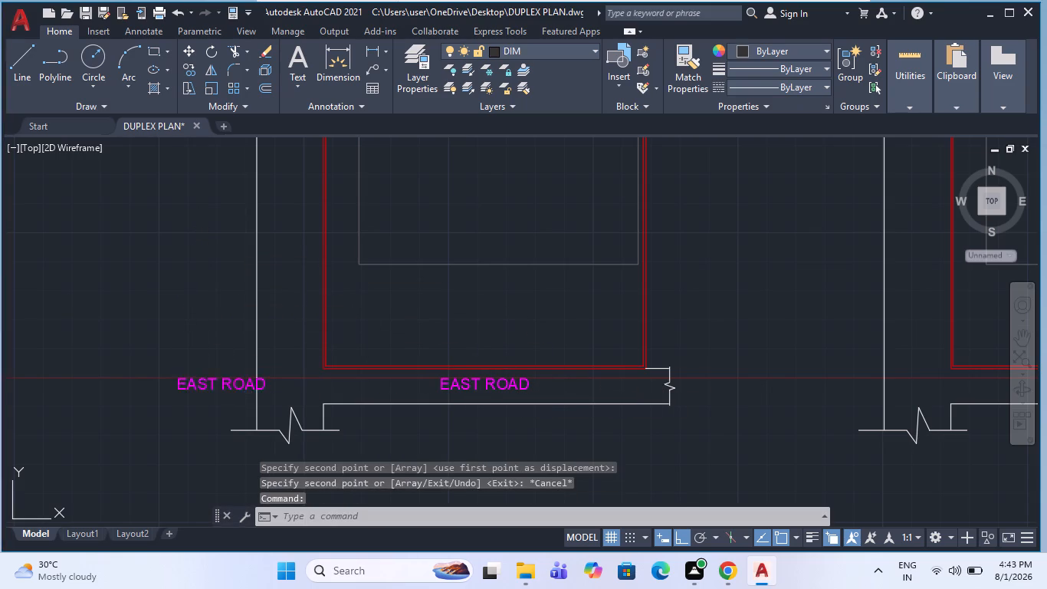
pyautogui.scroll(3, 205, 389)
pyautogui.moveTo(228, 388); pyautogui.dragTo(119, 387)
pyautogui.write('SOUTH')
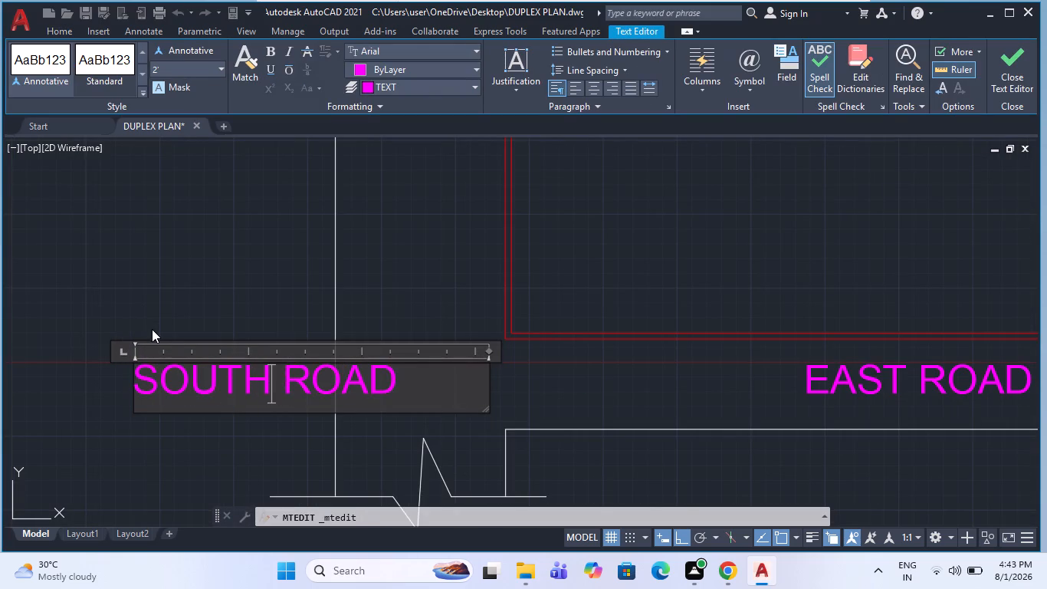
pyautogui.click(162, 242)
pyautogui.scroll(-1, 224, 381)
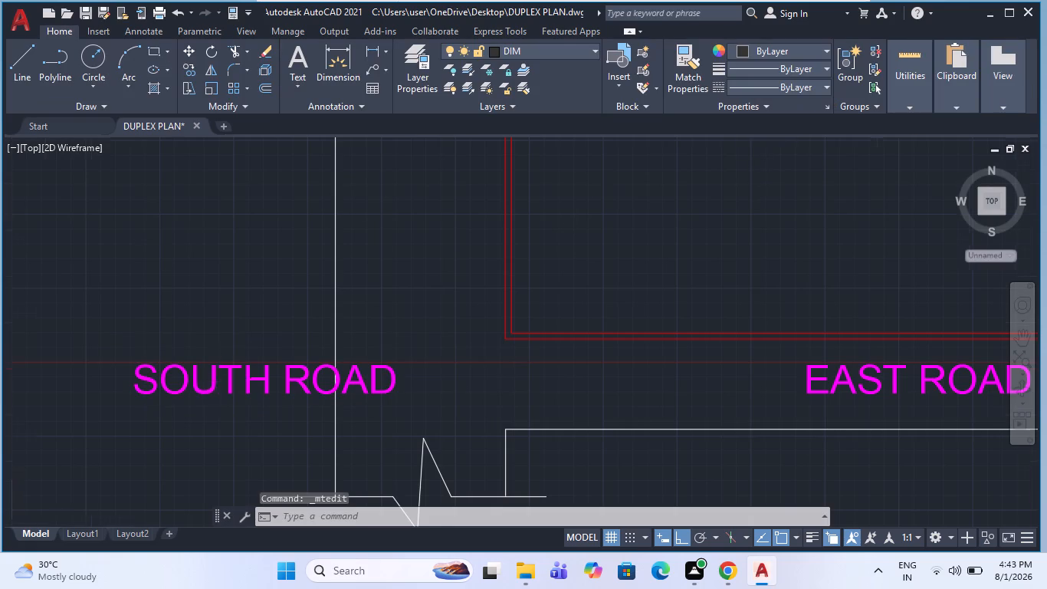
# Rotate the SOUTH ROAD label a quarter turn clockwise so it reads vertically downward.
pyautogui.click(230, 387)
pyautogui.press('e')
pyautogui.press('BackSpace')
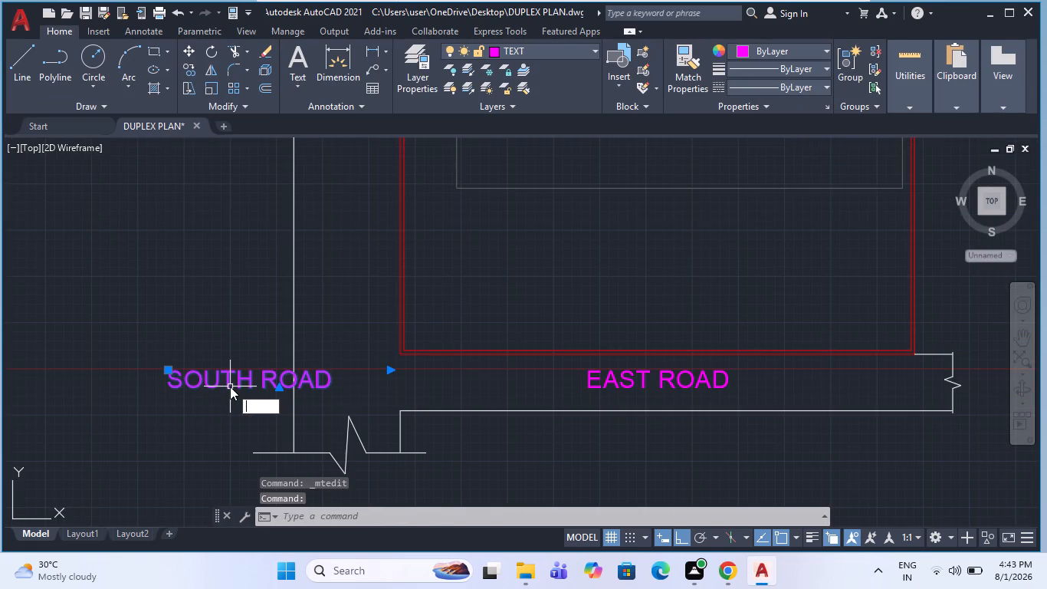
pyautogui.write('RO')
pyautogui.press('Return')
pyautogui.click(235, 387)
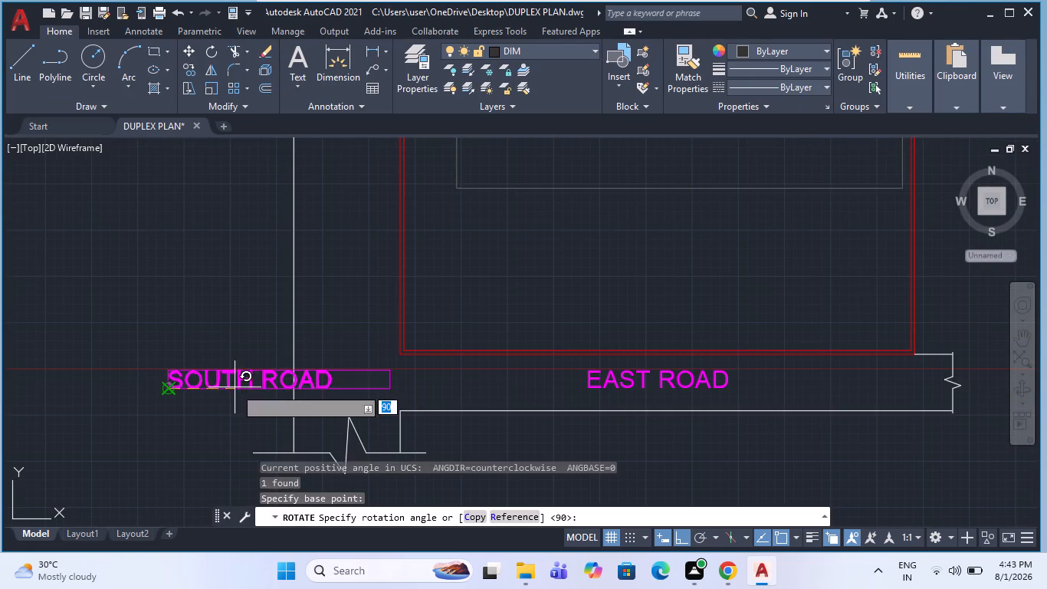
pyautogui.scroll(-3, 204, 397)
pyautogui.scroll(2, 189, 445)
pyautogui.click(189, 445)
pyautogui.press('Escape')
# Move the SOUTH ROAD label straight up to about the mid-height of the original plot.
pyautogui.click(215, 416)
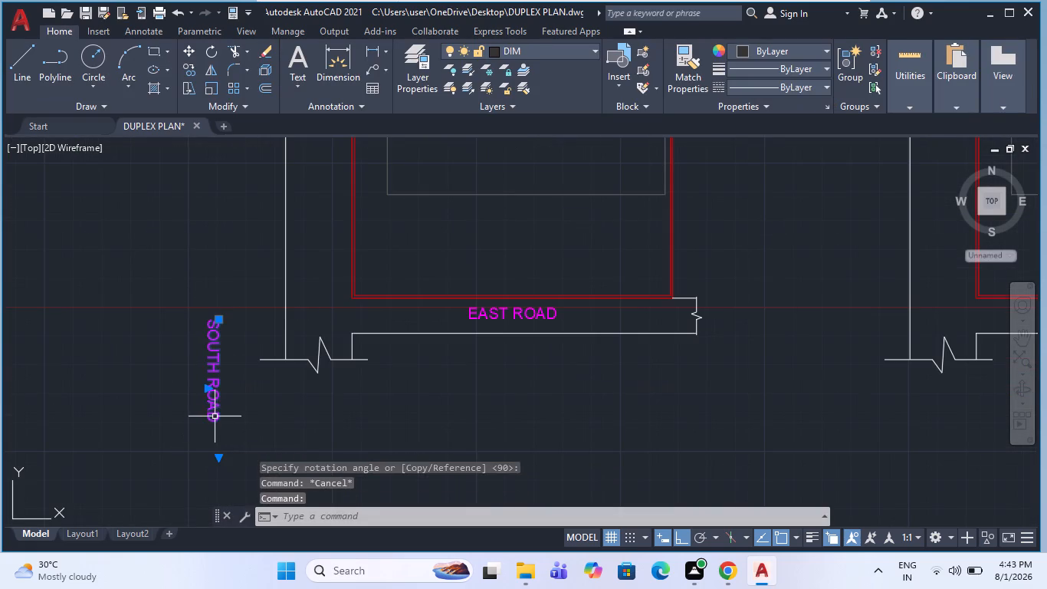
pyautogui.scroll(-1, 212, 423)
pyautogui.press('m')
pyautogui.press('Return')
pyautogui.click(211, 426)
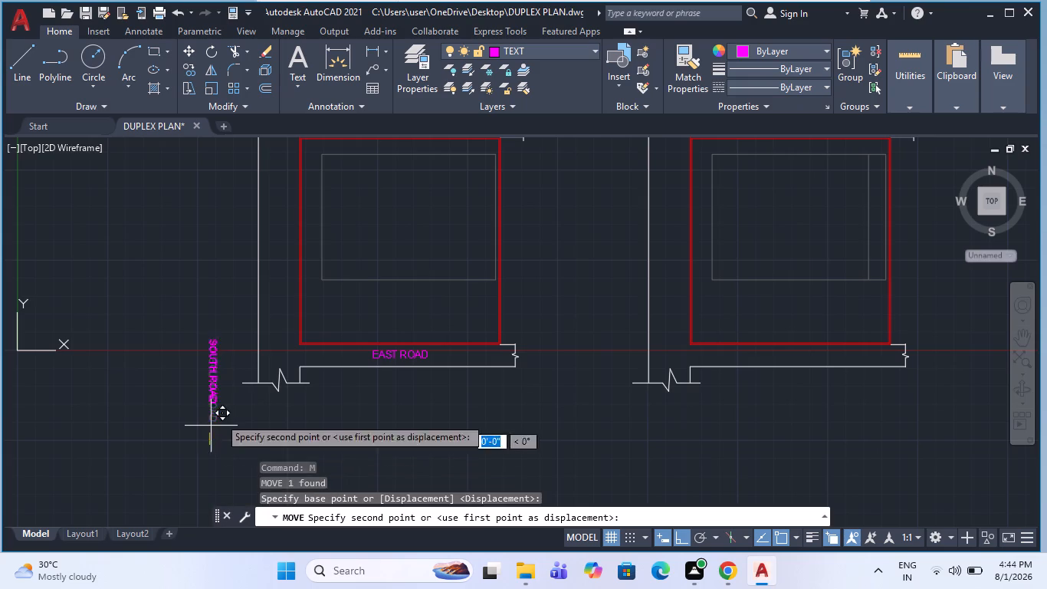
pyautogui.scroll(-2, 228, 408)
pyautogui.scroll(1, 233, 367)
pyautogui.click(254, 354)
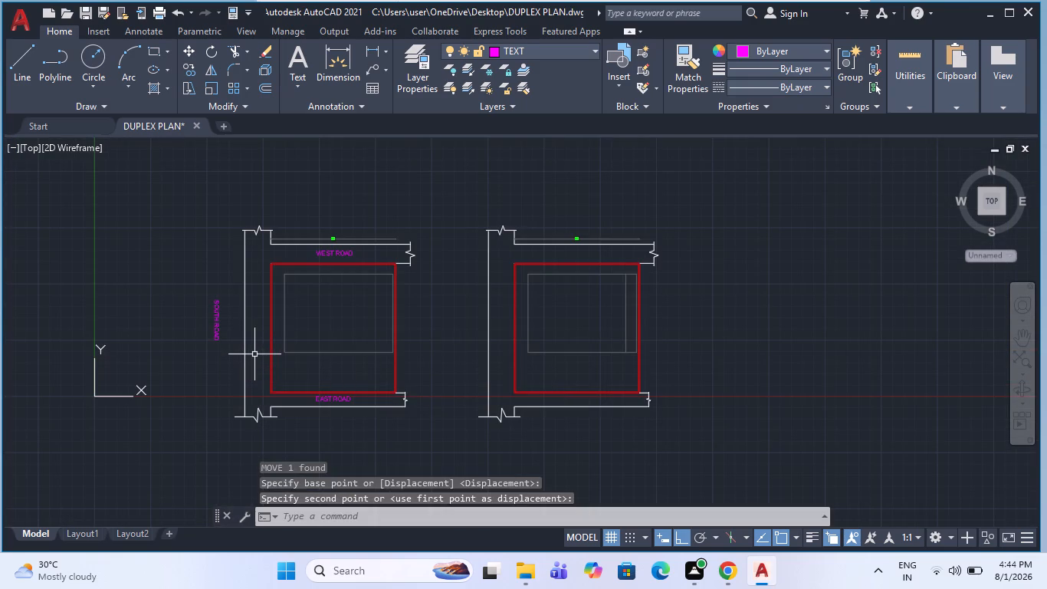
pyautogui.press('Escape')
# Move the SOUTH ROAD label horizontally into the vertical road strip beside the original plot.
pyautogui.click(234, 347)
pyautogui.click(191, 320)
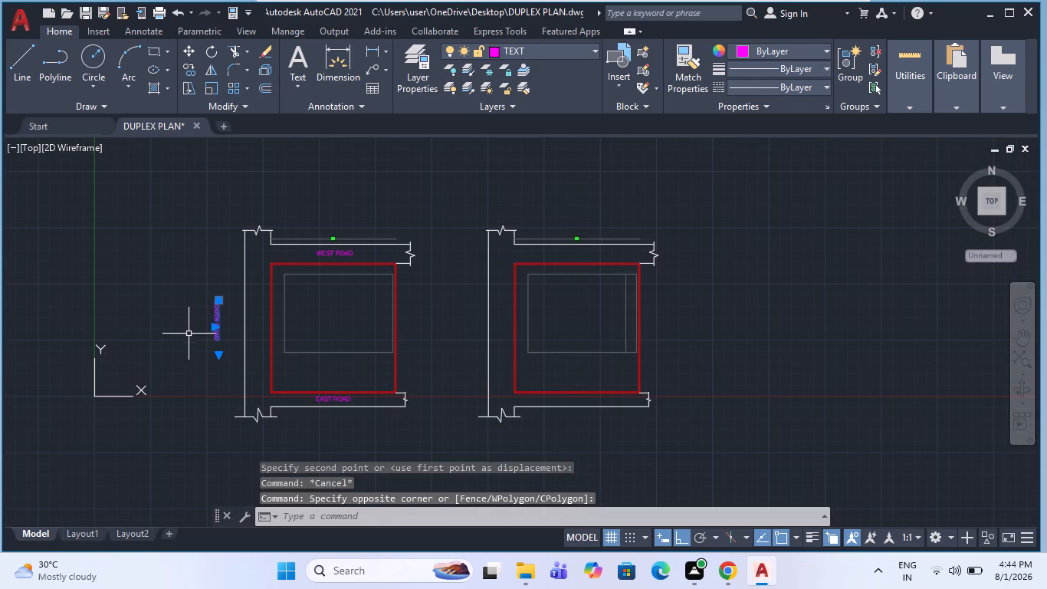
pyautogui.press('m')
pyautogui.press('Return')
pyautogui.click(206, 333)
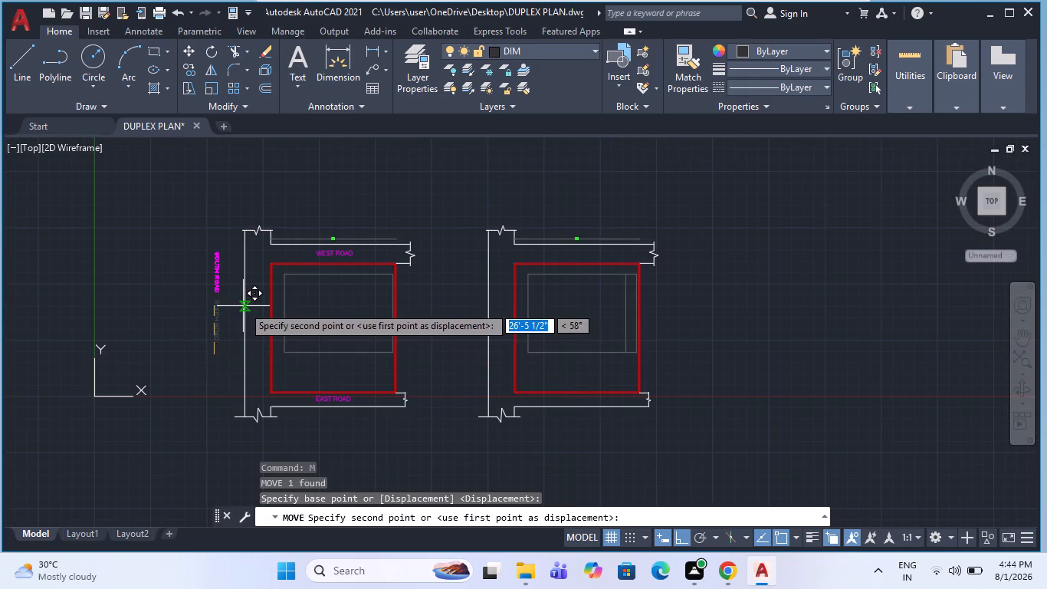
pyautogui.scroll(3, 255, 339)
pyautogui.click(248, 347)
pyautogui.press('Escape')
pyautogui.scroll(-3, 258, 343)
pyautogui.press('Escape')
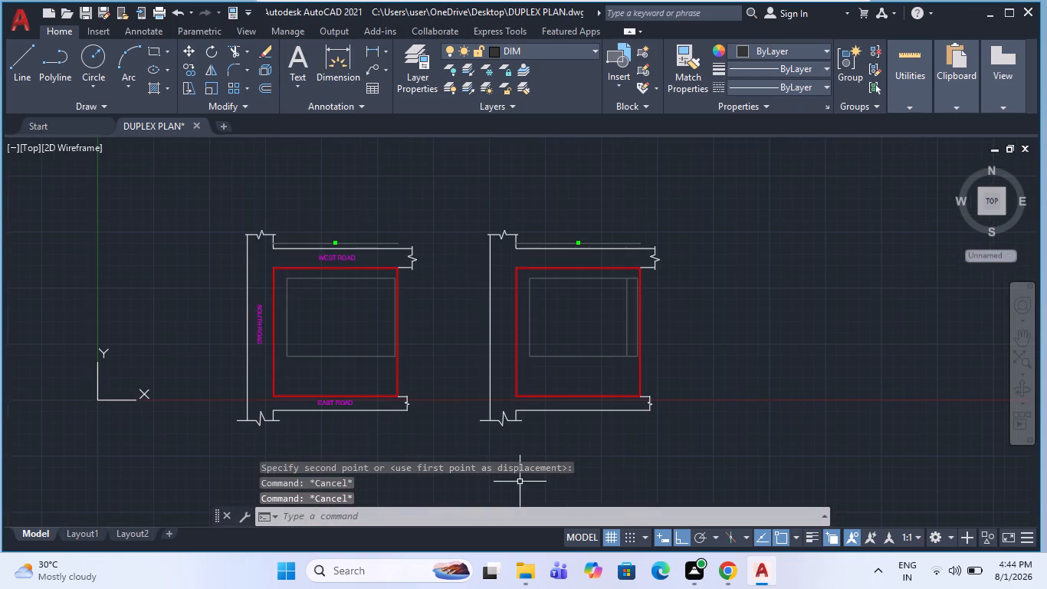
# Set the SOUTH ROAD label's text height to 3' and widen its text frame.
pyautogui.scroll(2, 253, 337)
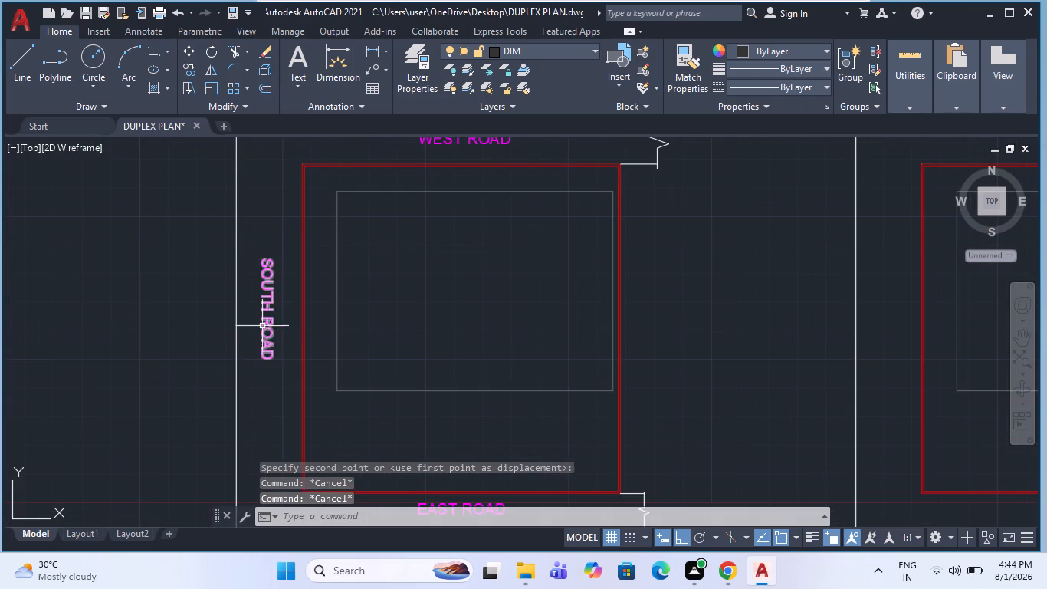
pyautogui.doubleClick(262, 326)
pyautogui.hotkey('ctrl', 'a')
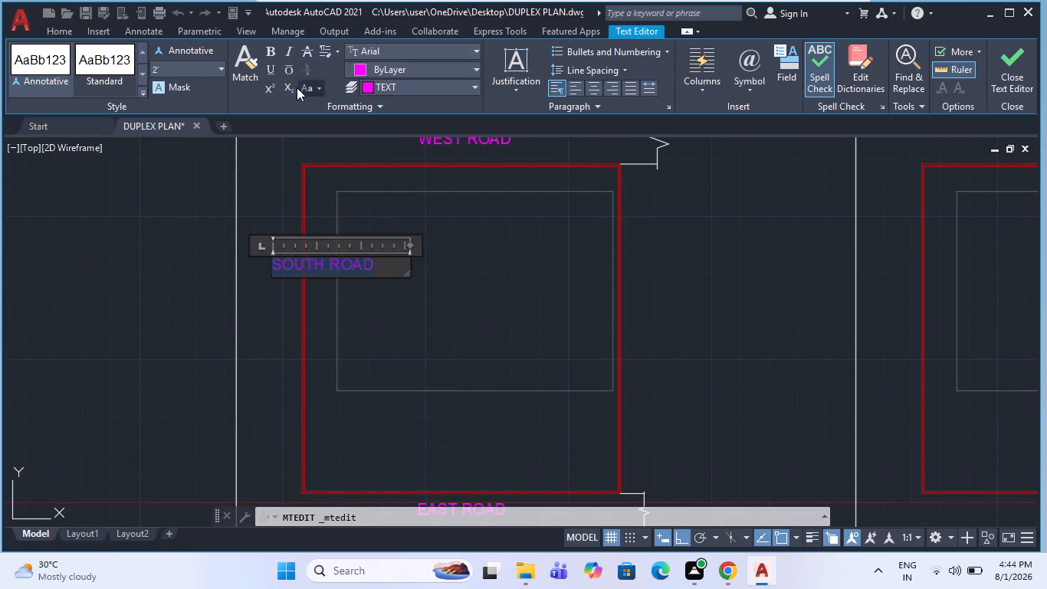
pyautogui.moveTo(176, 75); pyautogui.dragTo(98, 71)
pyautogui.press('3')
pyautogui.press("'")
pyautogui.press('Return')
pyautogui.moveTo(408, 248); pyautogui.dragTo(441, 249)
pyautogui.click(90, 326)
pyautogui.scroll(-2, 327, 327)
pyautogui.press('Escape')
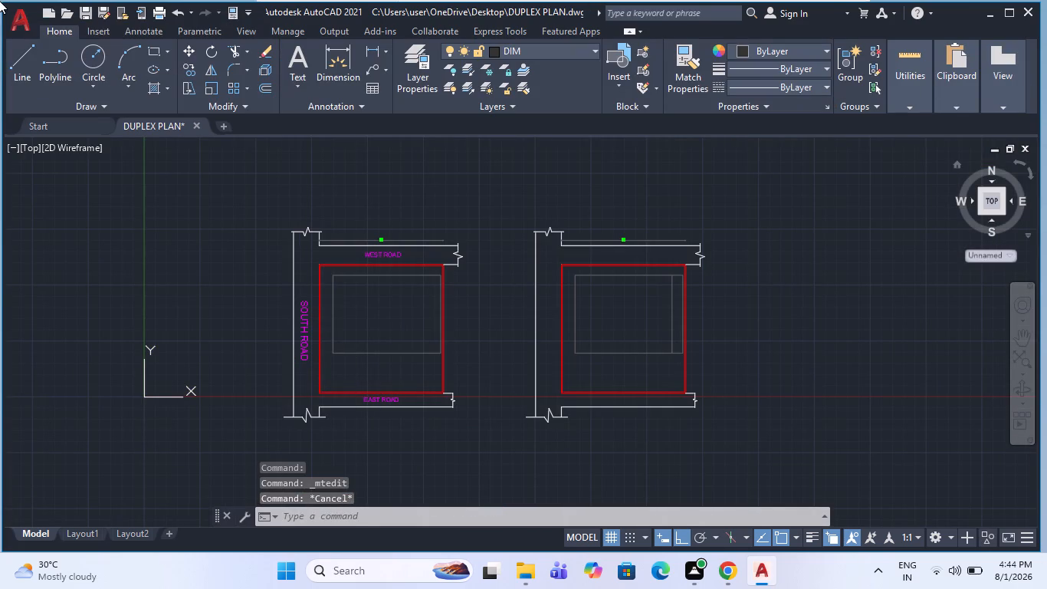
# Nudge the SOUTH ROAD label slightly within the vertical road strip.
pyautogui.scroll(1, 294, 328)
pyautogui.click(307, 323)
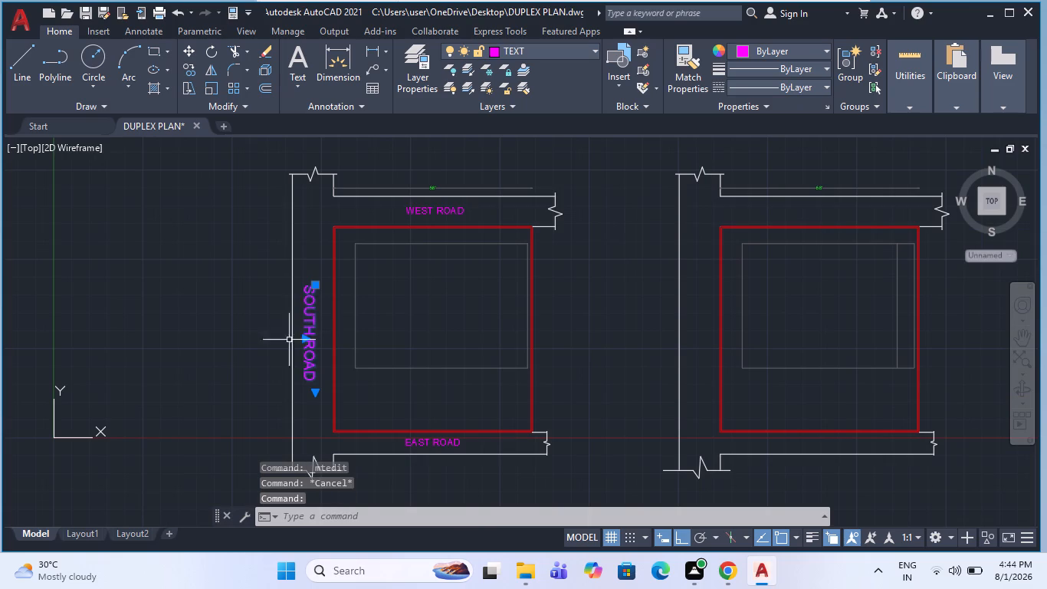
pyautogui.press('m')
pyautogui.press('Return')
pyautogui.click(238, 374)
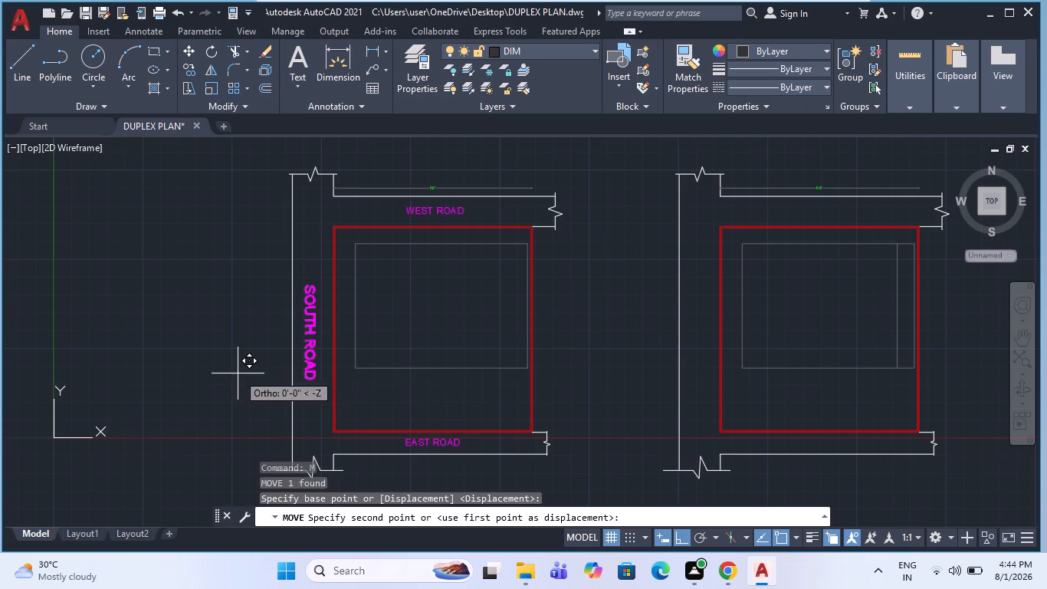
pyautogui.click(239, 371)
pyautogui.press('Escape')
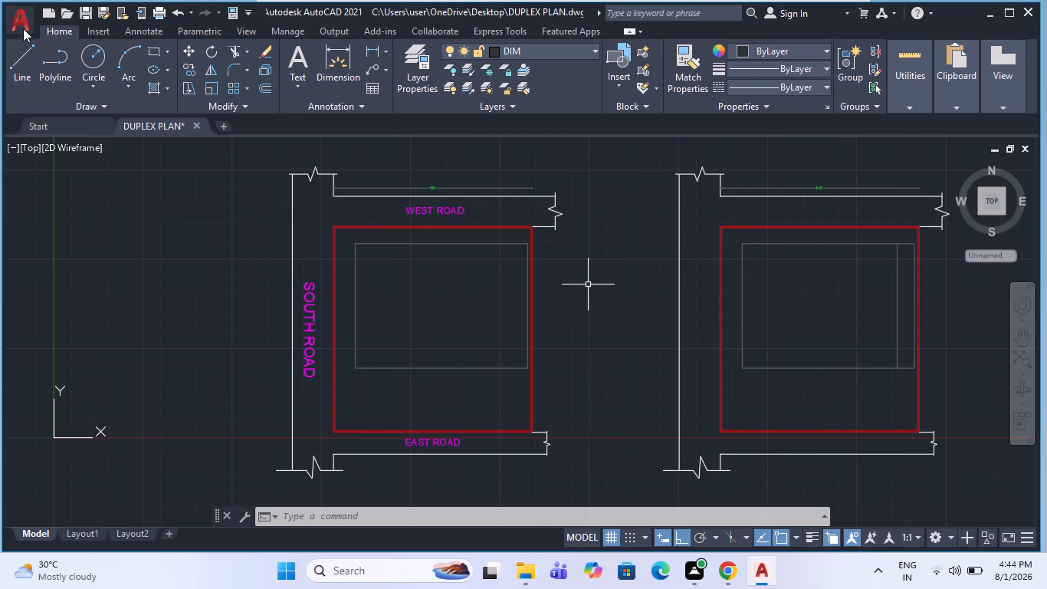
# Copy the WEST ROAD, SOUTH ROAD and EAST ROAD labels to the duplicate plan, using the building outlines' matching upper-left corners.
pyautogui.scroll(1, 425, 262)
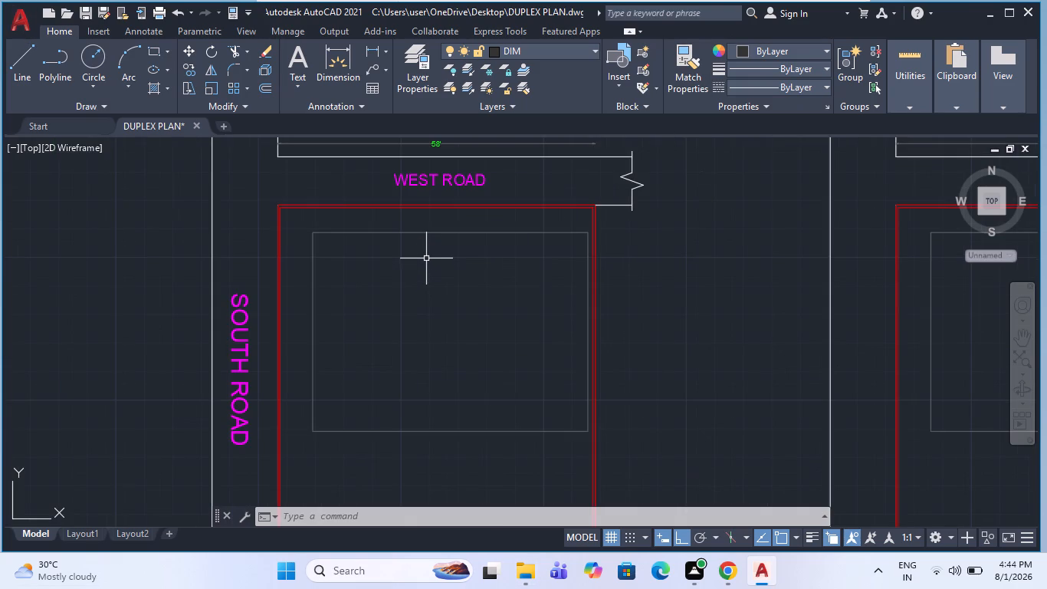
pyautogui.scroll(-1, 426, 257)
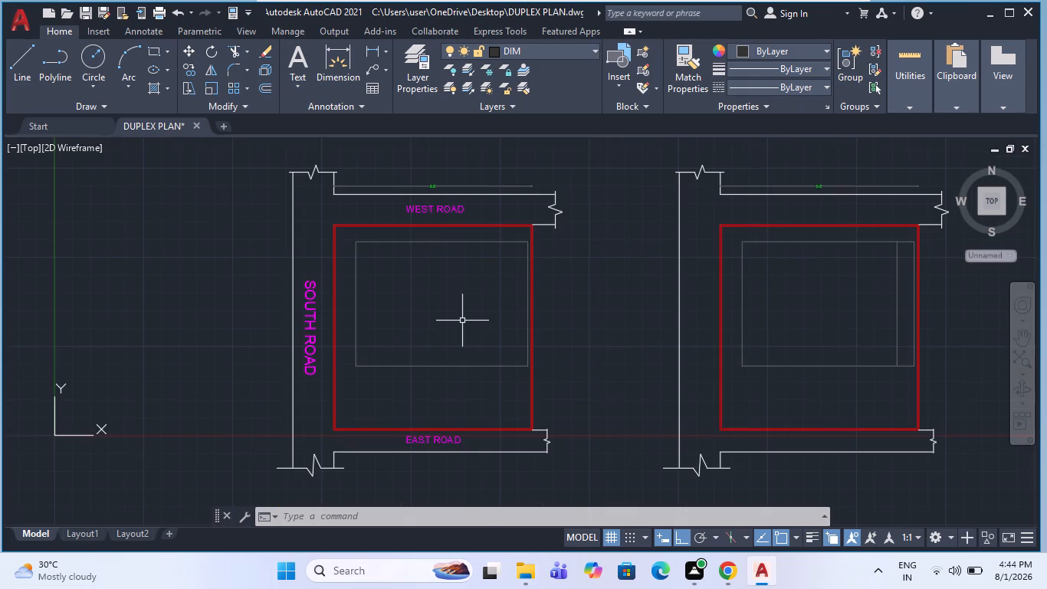
pyautogui.press('Escape')
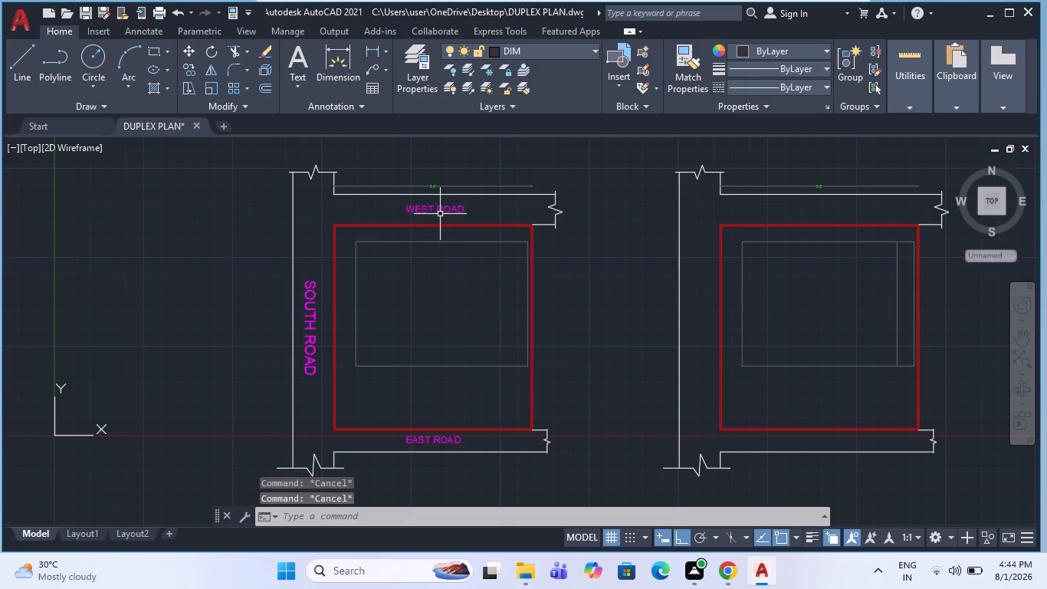
pyautogui.click(440, 214)
pyautogui.click(296, 320)
pyautogui.press('Escape')
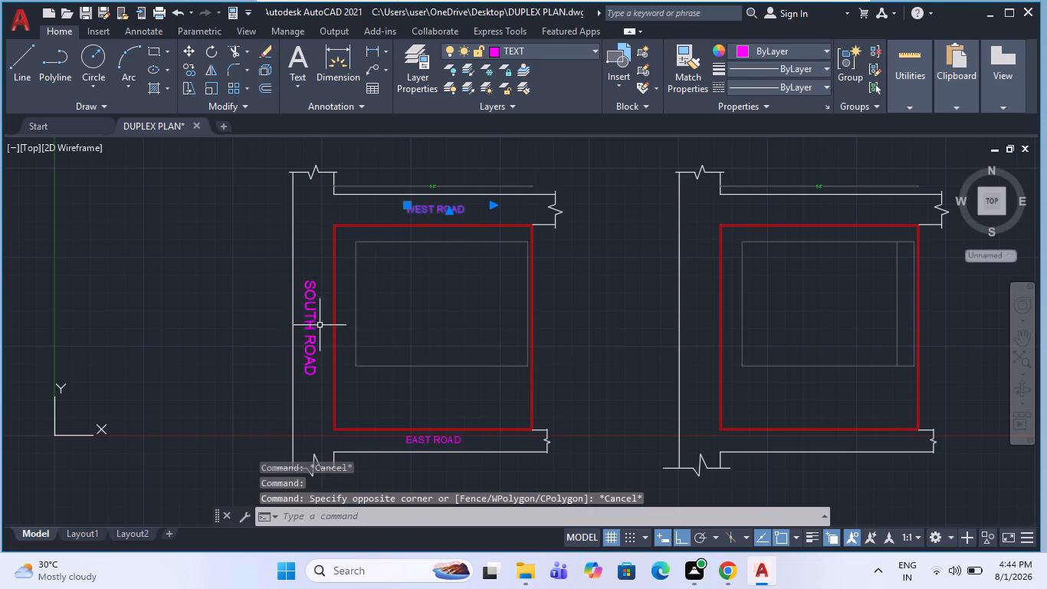
pyautogui.click(307, 345)
pyautogui.click(439, 438)
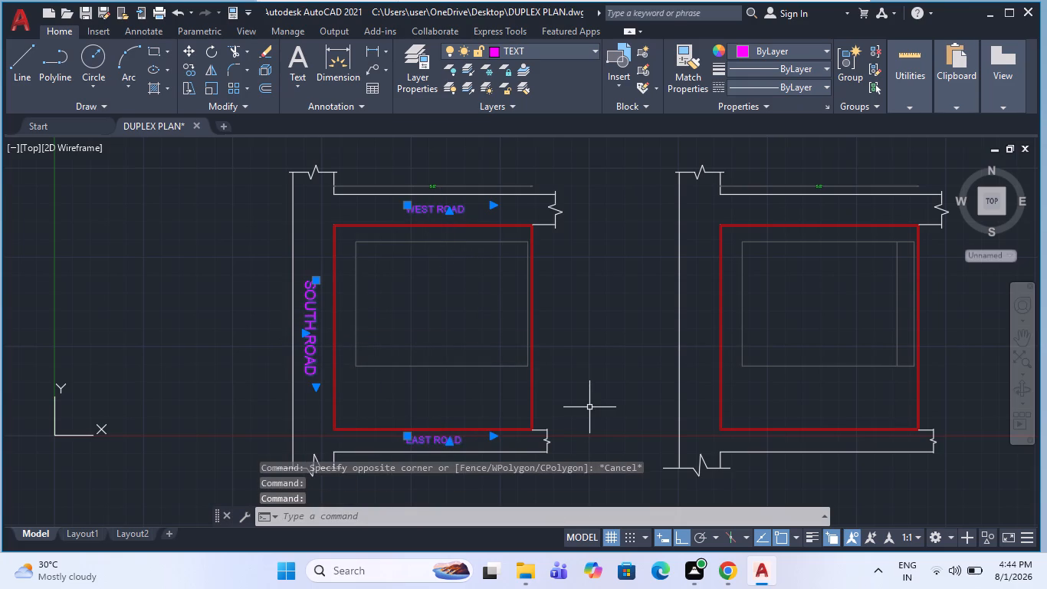
pyautogui.press('c')
pyautogui.press('o')
pyautogui.press('Return')
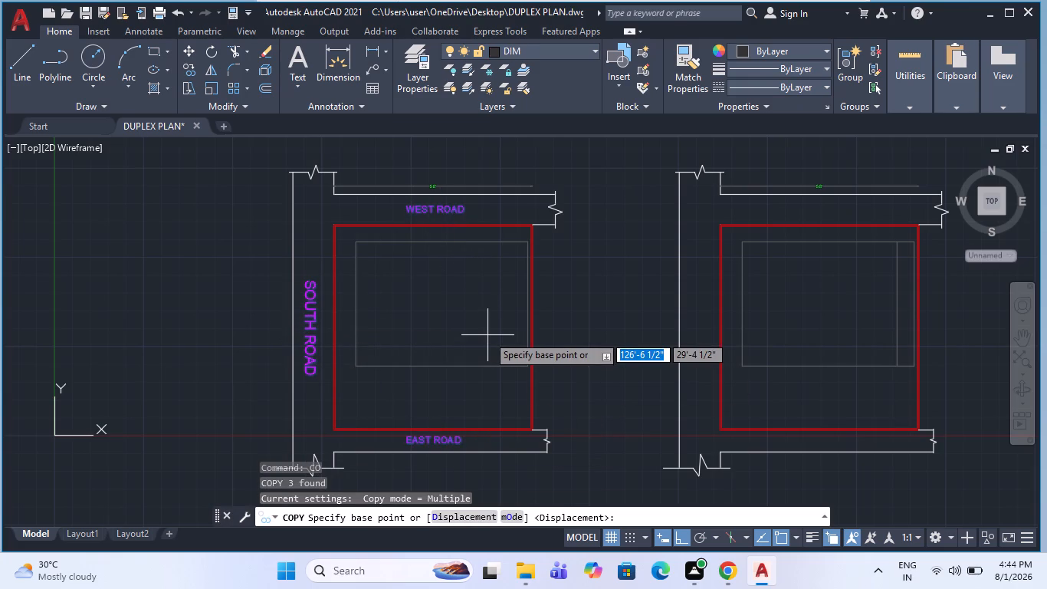
pyautogui.click(358, 246)
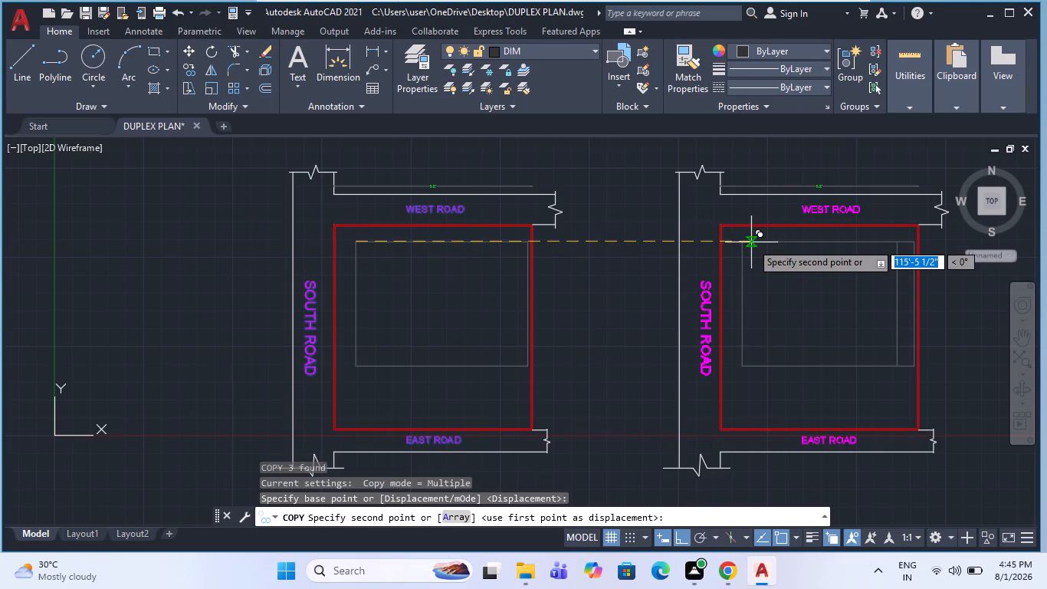
pyautogui.click(743, 243)
pyautogui.press('Escape')
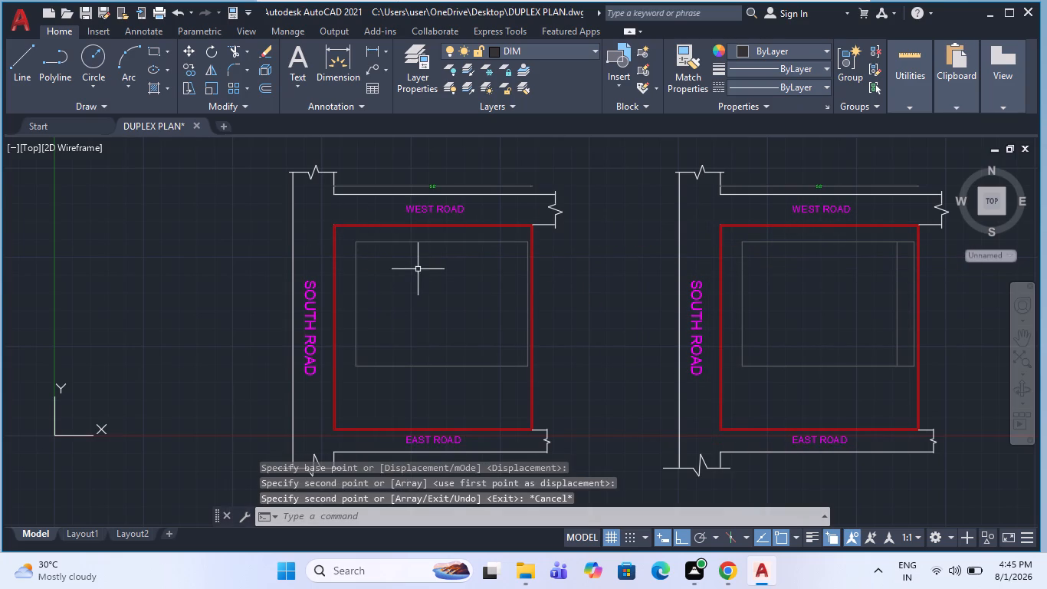
# Copy the original plan's WEST ROAD label about 21'-4" straight down into the building outline.
pyautogui.click(430, 206)
pyautogui.write('CO')
pyautogui.press('Return')
pyautogui.click(428, 232)
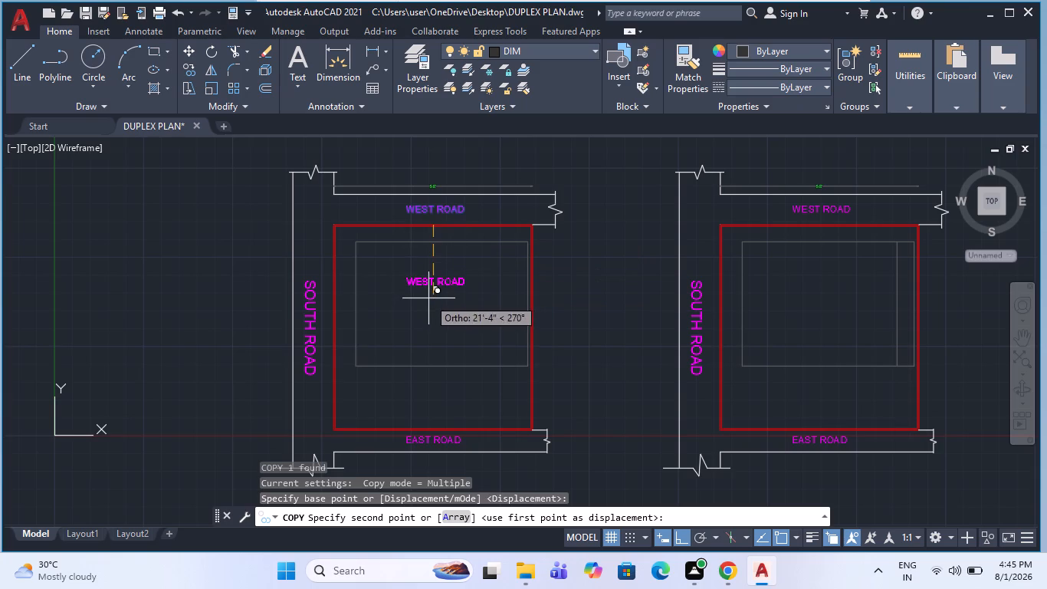
pyautogui.click(428, 298)
pyautogui.press('Escape')
# Change the label inside the building outline to PROPOSED BUILT UP AREA and widen its frame to fit one line.
pyautogui.doubleClick(437, 283)
pyautogui.scroll(2, 471, 285)
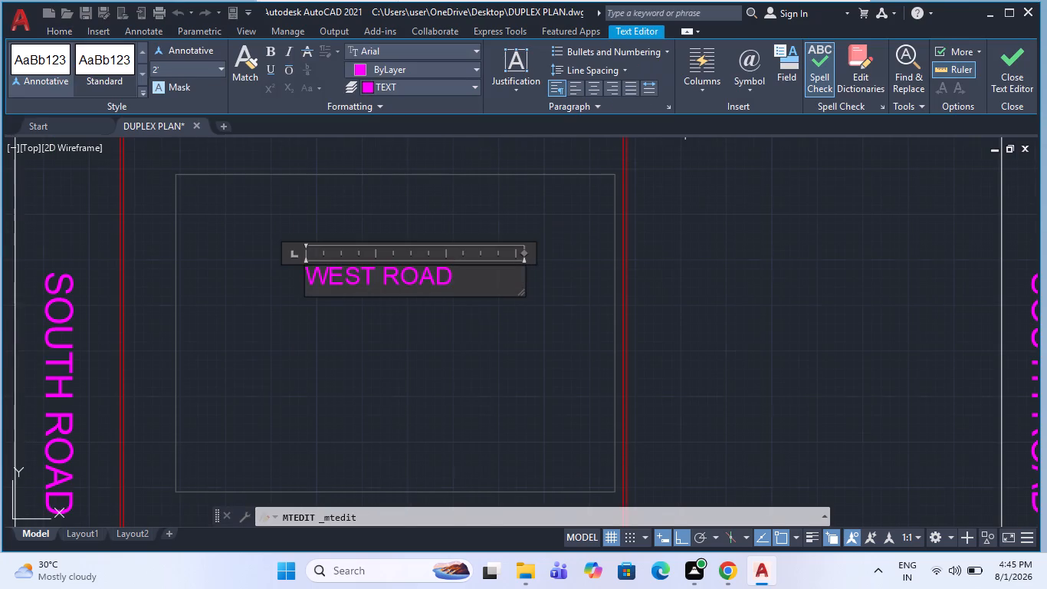
pyautogui.moveTo(471, 285); pyautogui.dragTo(297, 275)
pyautogui.press('p')
pyautogui.write('ROPOSED BUILT UP AREA')
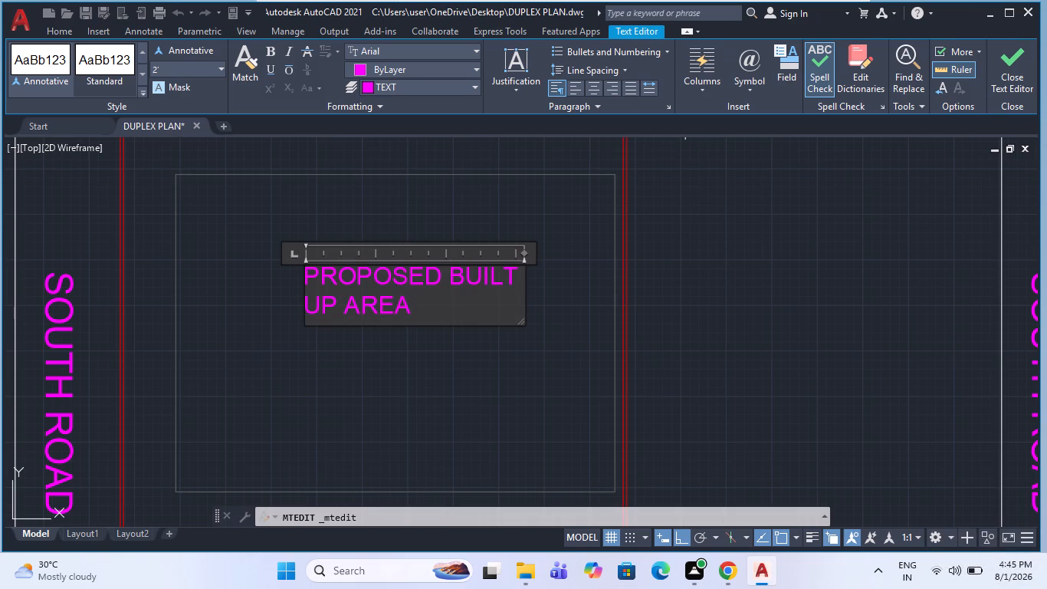
pyautogui.moveTo(521, 255); pyautogui.dragTo(575, 252)
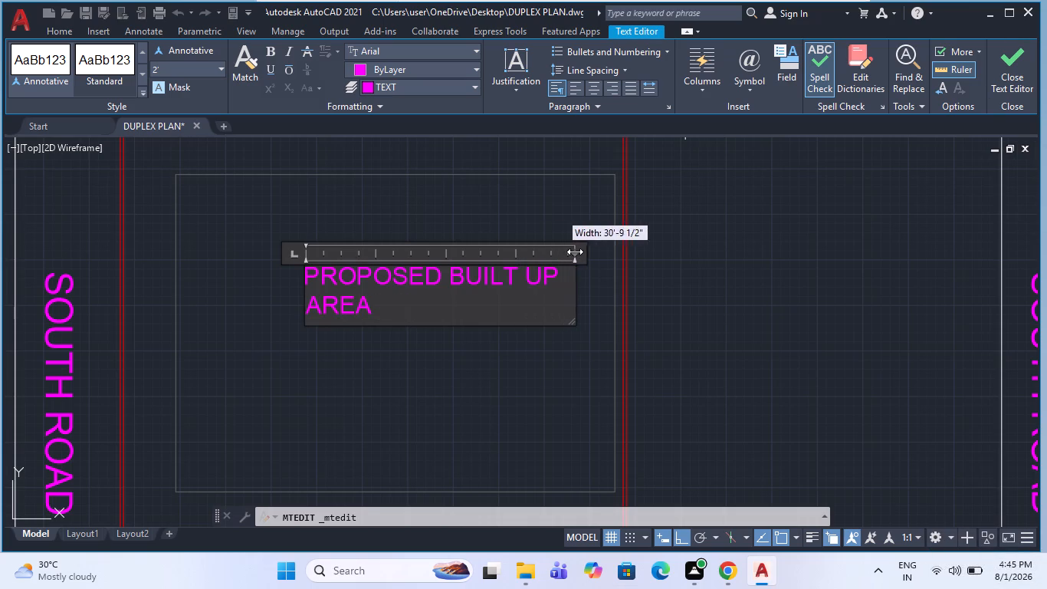
pyautogui.moveTo(575, 252); pyautogui.dragTo(637, 252)
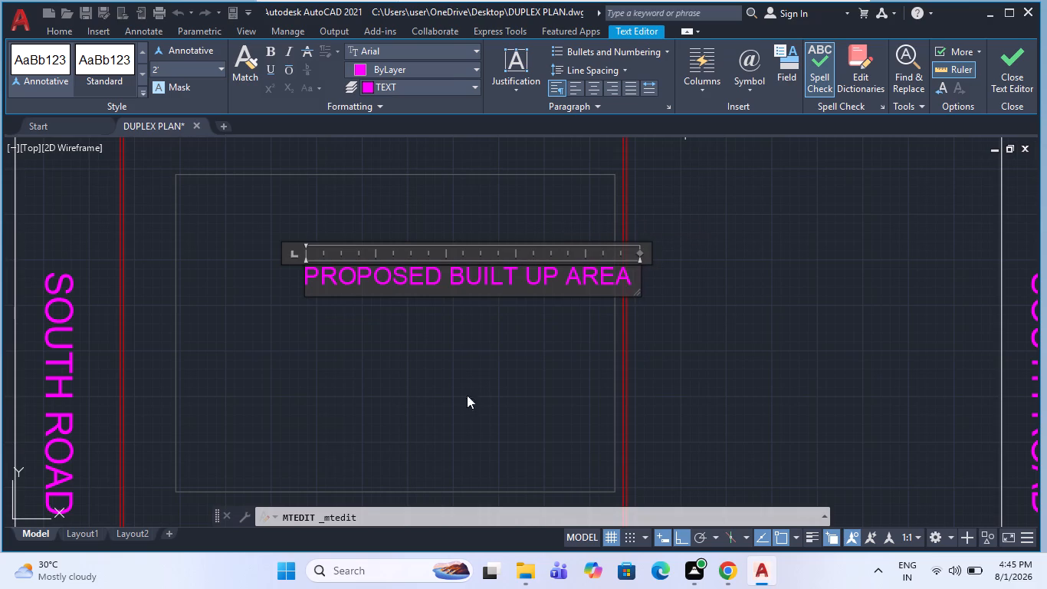
pyautogui.click(467, 395)
# Move the PROPOSED BUILT UP AREA label about 10' diagonally down and left to sit near the centre of the building outline.
pyautogui.click(494, 282)
pyautogui.press('m')
pyautogui.press('space')
pyautogui.click(487, 310)
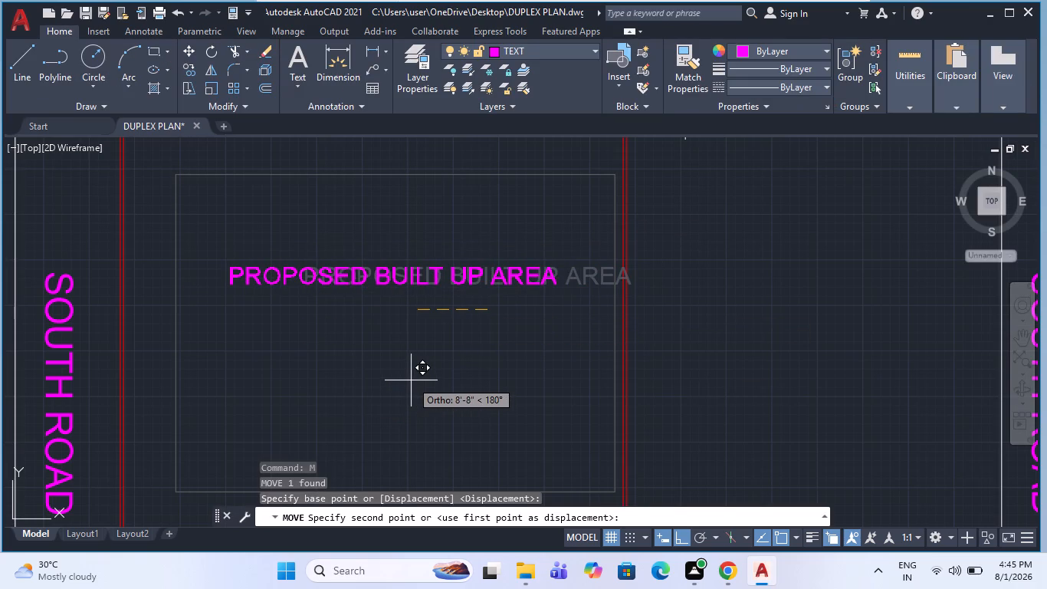
pyautogui.press('F8')
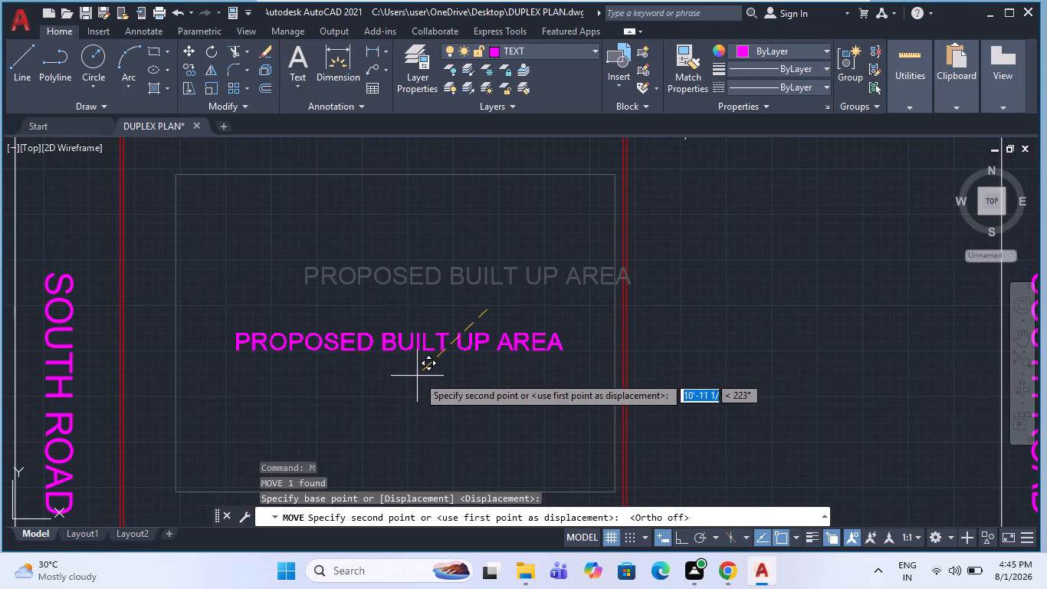
pyautogui.click(423, 370)
pyautogui.press('Escape')
# Dimension the top edge of the original plan's building outline, placing the dimension line between the outline and the top boundary wall.
pyautogui.scroll(-1, 342, 308)
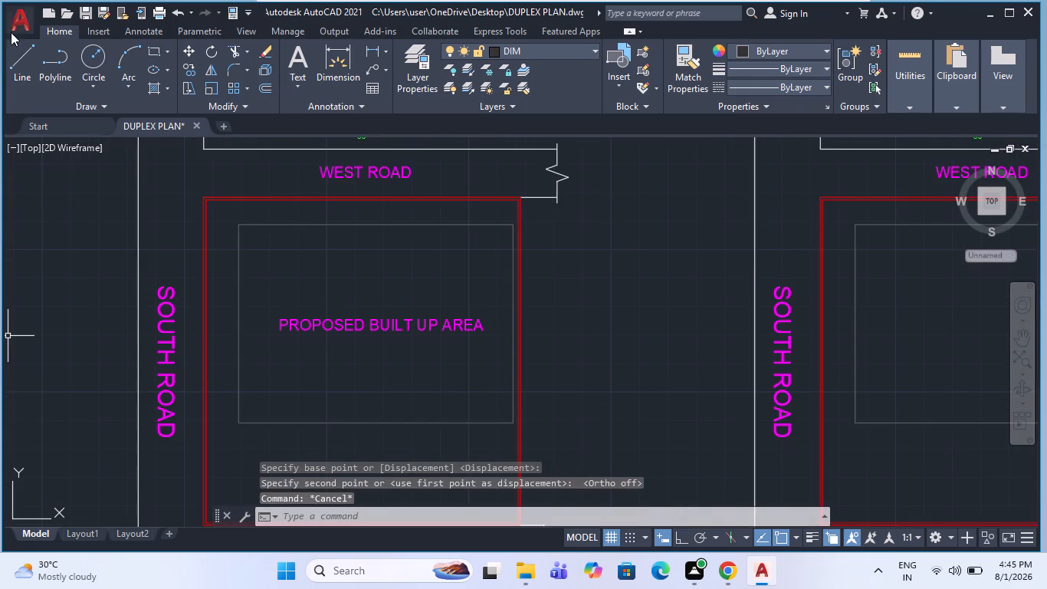
pyautogui.scroll(1, 347, 281)
pyautogui.scroll(-1, 378, 265)
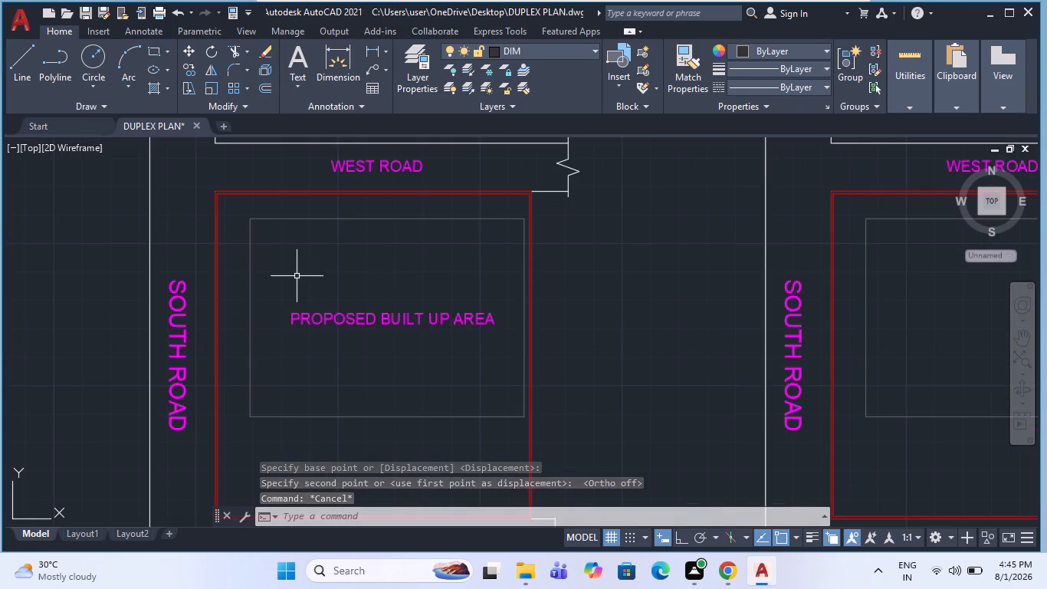
pyautogui.scroll(-1, 372, 233)
pyautogui.scroll(2, 363, 229)
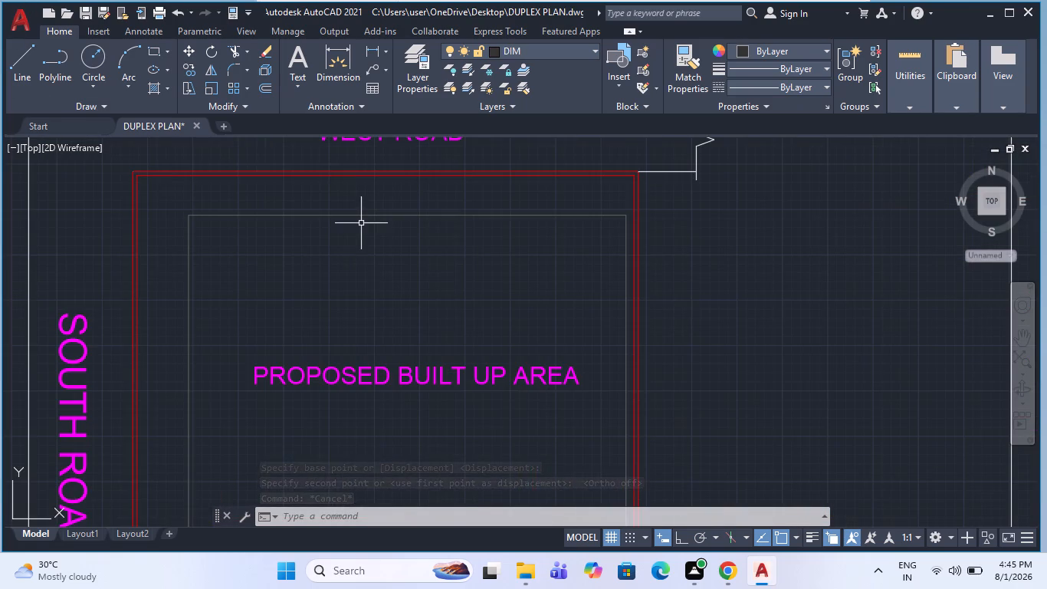
pyautogui.click(343, 63)
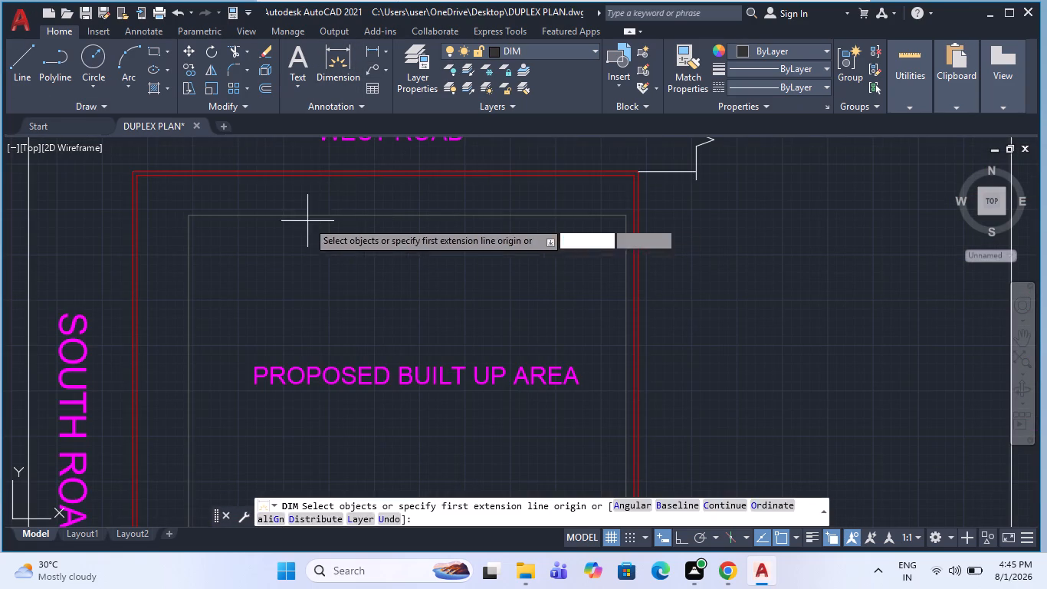
pyautogui.click(297, 216)
pyautogui.scroll(2, 309, 202)
pyautogui.click(311, 198)
# Dimension the left edge of the original plan's building outline, placing the dimension line between the outline and the left boundary wall.
pyautogui.scroll(-2, 430, 194)
pyautogui.scroll(-1, 487, 258)
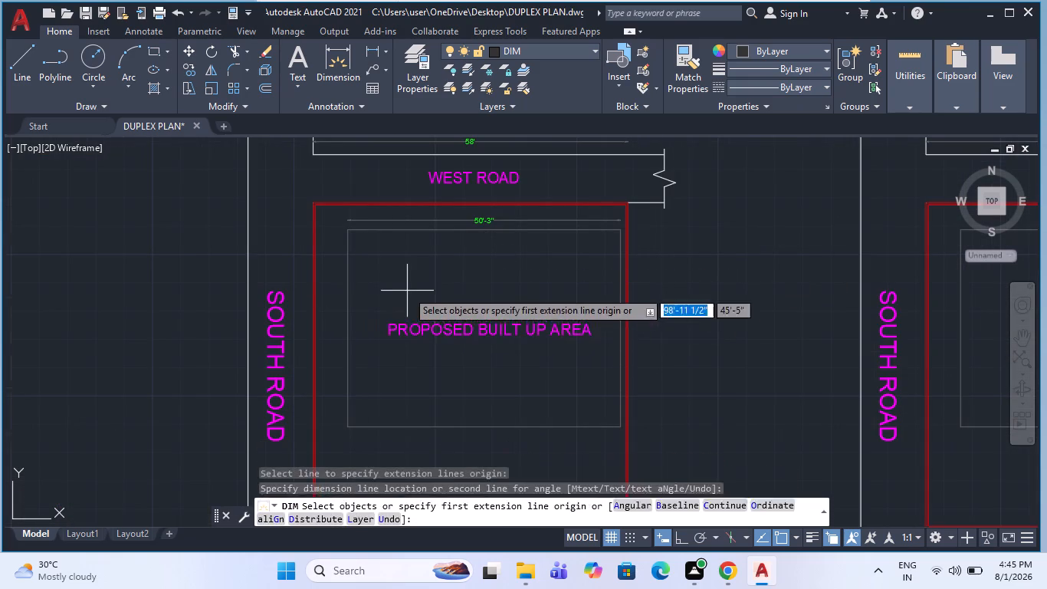
pyautogui.click(346, 306)
pyautogui.scroll(2, 343, 306)
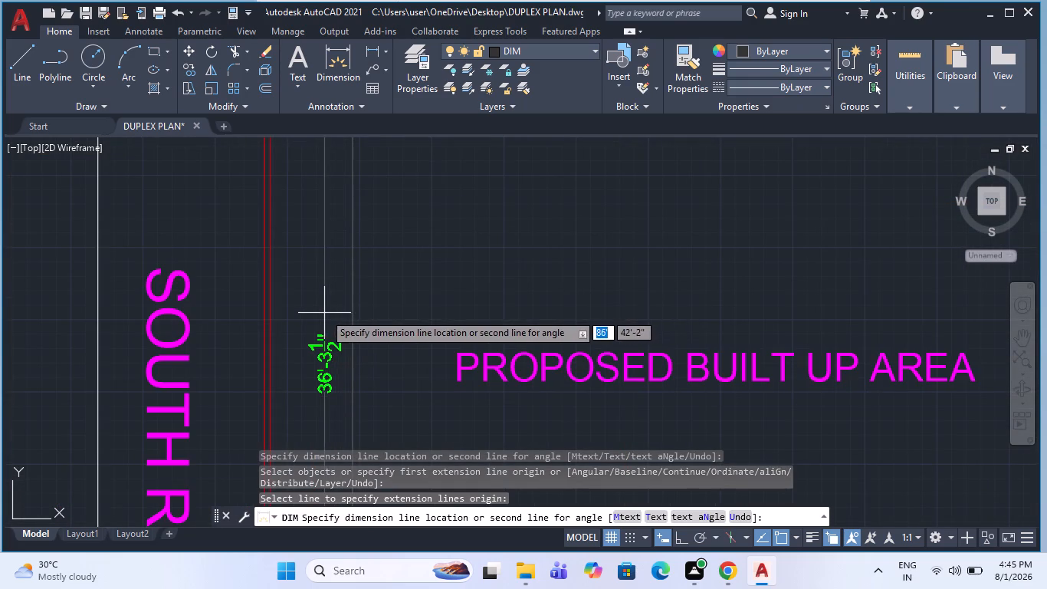
pyautogui.click(320, 315)
pyautogui.scroll(-1, 369, 297)
pyautogui.press('Escape')
pyautogui.scroll(-1, 504, 265)
pyautogui.press('Escape')
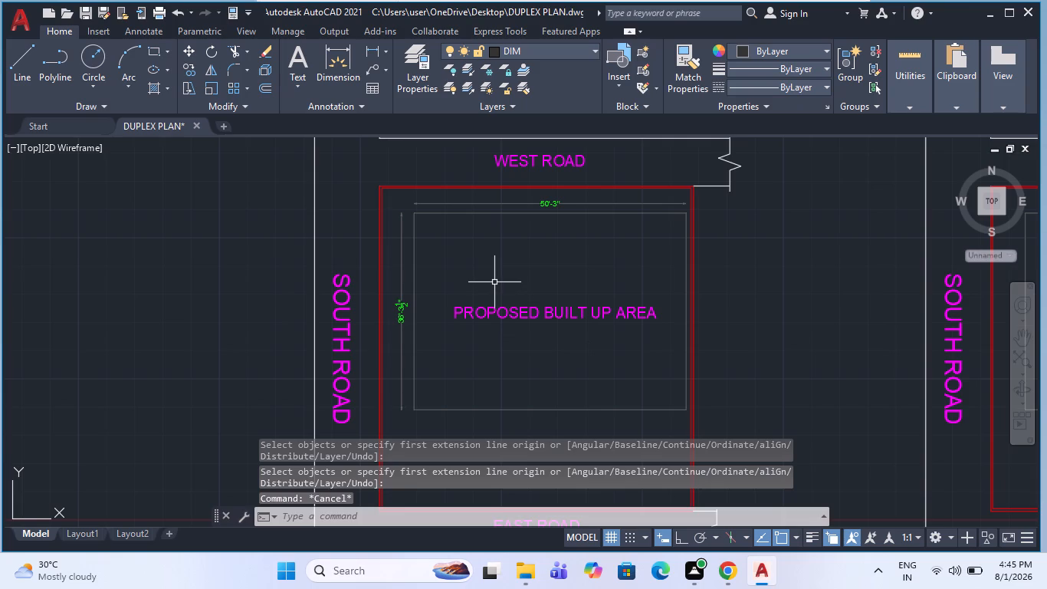
# Hatch the inside of the original plan's building outline around the label with the ANSI32 pattern.
pyautogui.press('h')
pyautogui.press('Return')
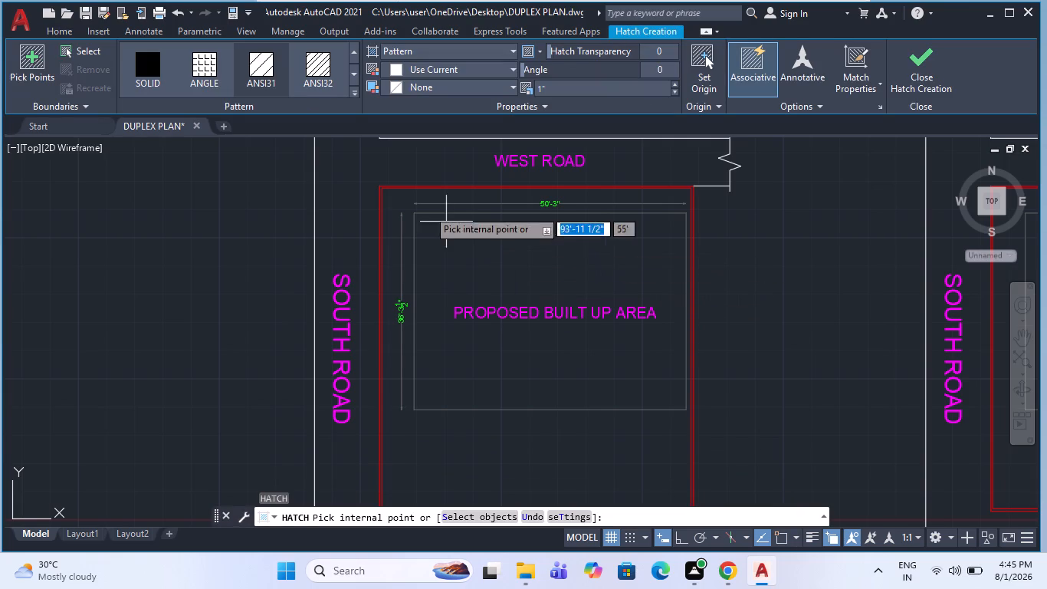
pyautogui.click(326, 64)
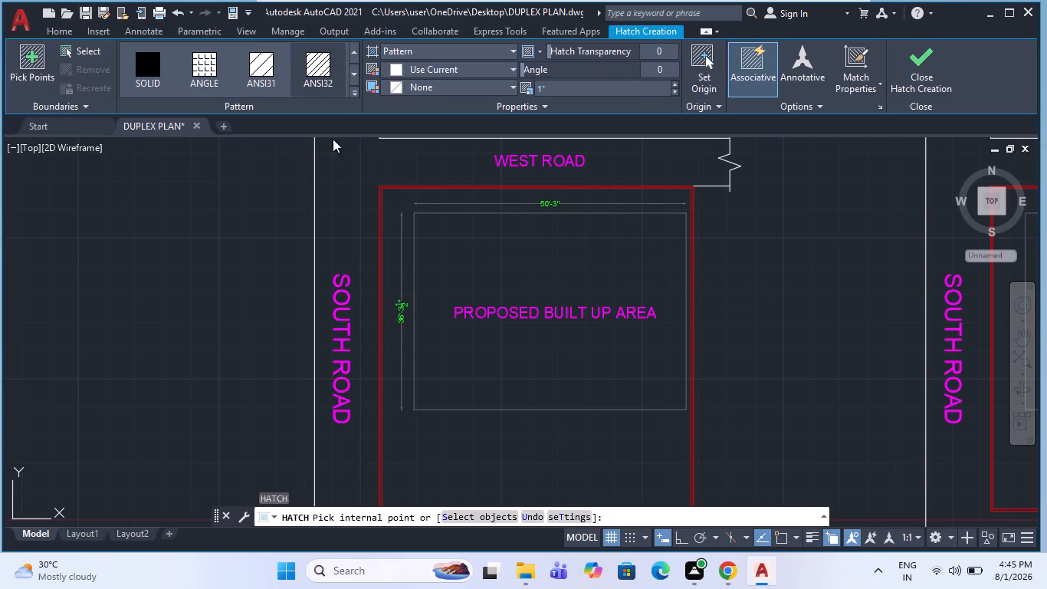
pyautogui.click(516, 259)
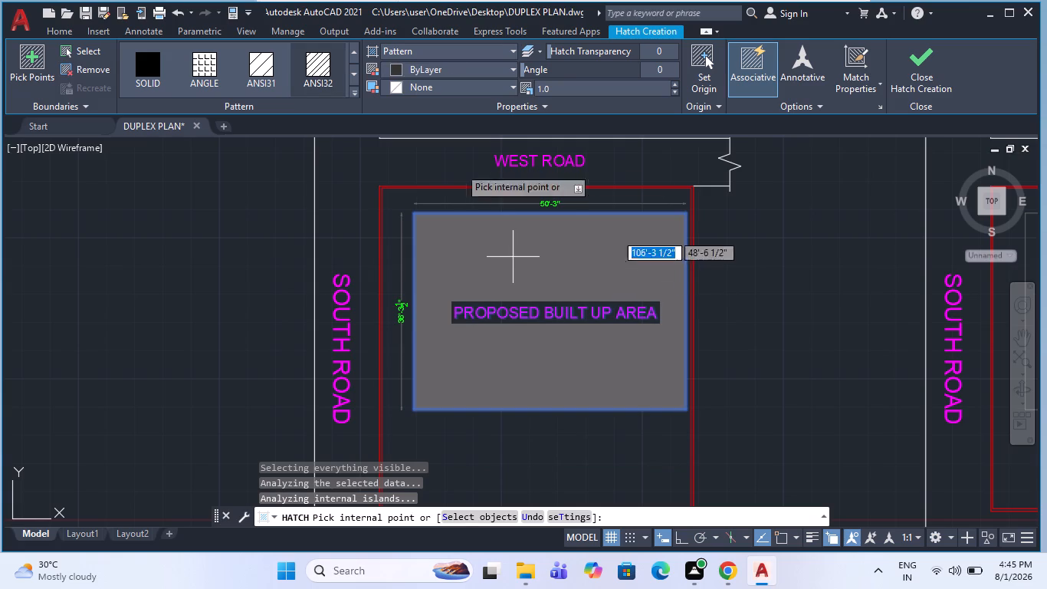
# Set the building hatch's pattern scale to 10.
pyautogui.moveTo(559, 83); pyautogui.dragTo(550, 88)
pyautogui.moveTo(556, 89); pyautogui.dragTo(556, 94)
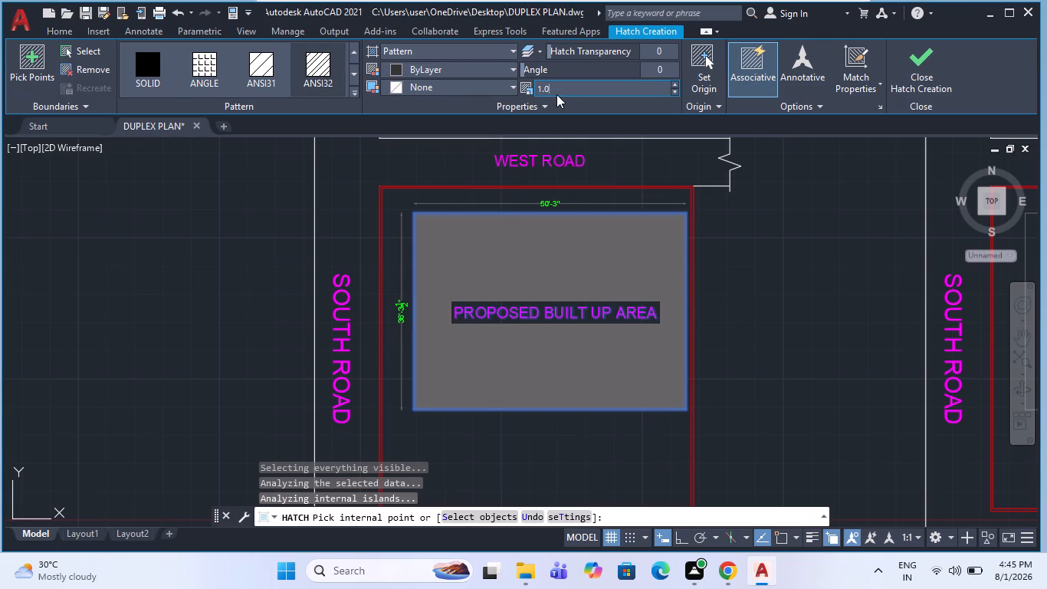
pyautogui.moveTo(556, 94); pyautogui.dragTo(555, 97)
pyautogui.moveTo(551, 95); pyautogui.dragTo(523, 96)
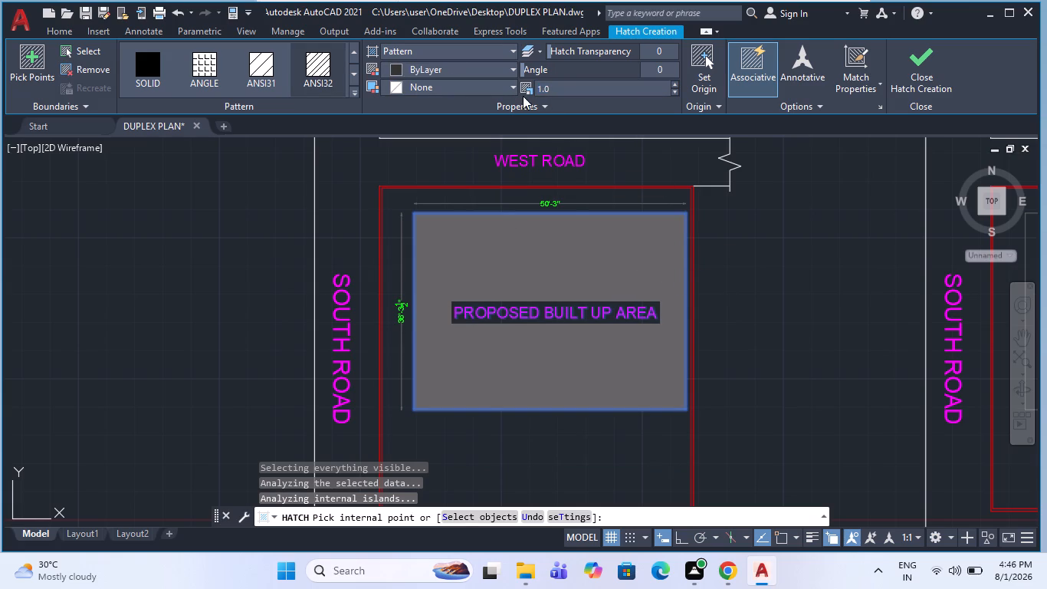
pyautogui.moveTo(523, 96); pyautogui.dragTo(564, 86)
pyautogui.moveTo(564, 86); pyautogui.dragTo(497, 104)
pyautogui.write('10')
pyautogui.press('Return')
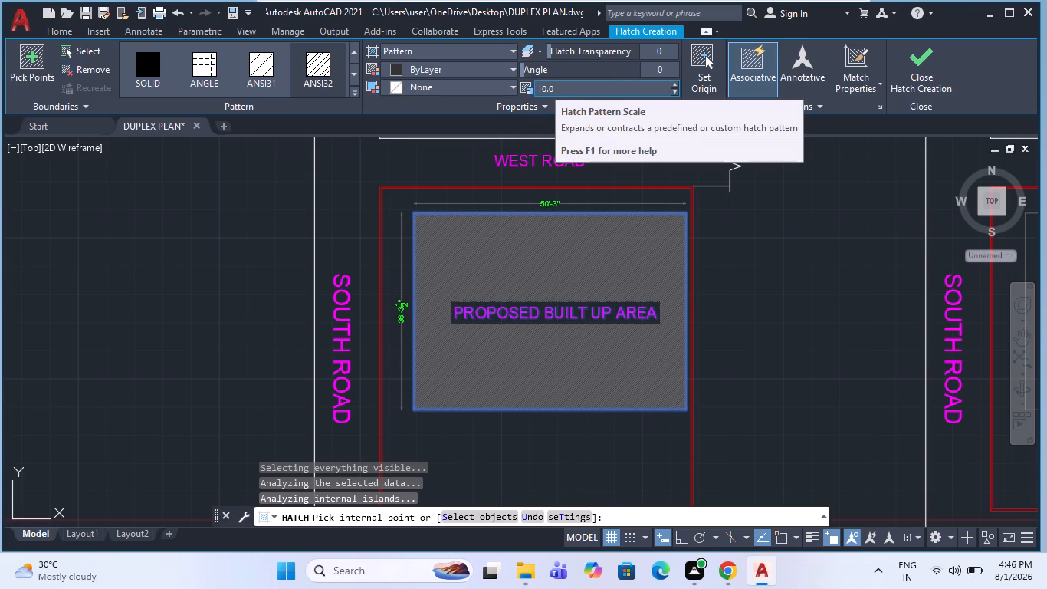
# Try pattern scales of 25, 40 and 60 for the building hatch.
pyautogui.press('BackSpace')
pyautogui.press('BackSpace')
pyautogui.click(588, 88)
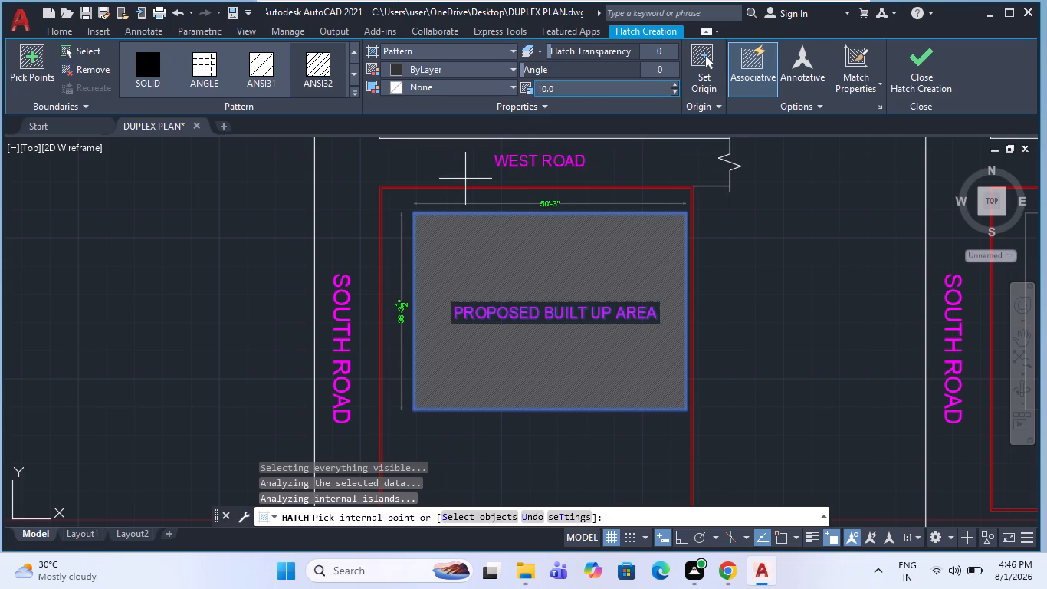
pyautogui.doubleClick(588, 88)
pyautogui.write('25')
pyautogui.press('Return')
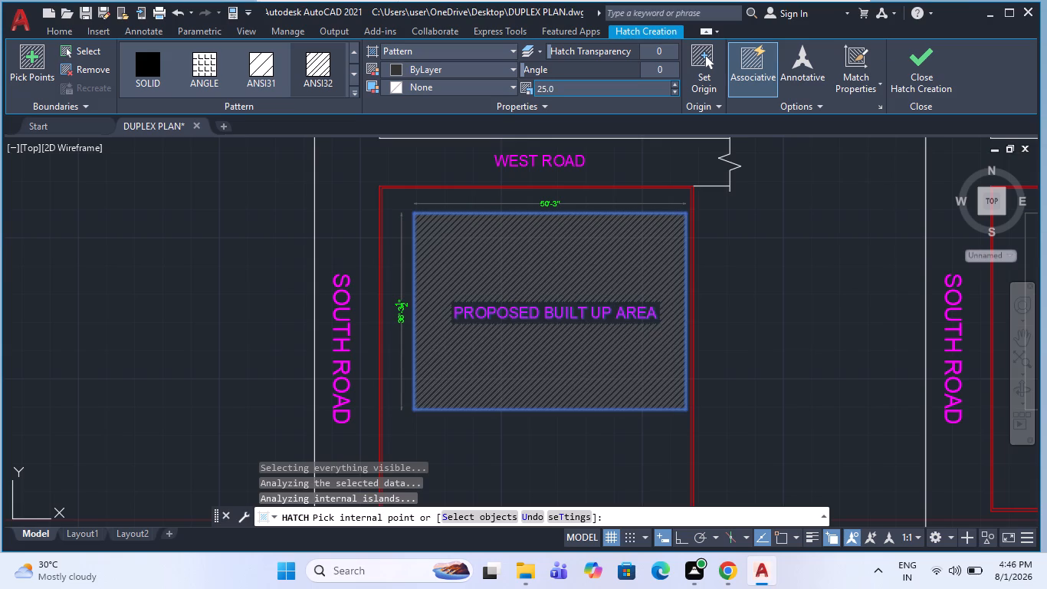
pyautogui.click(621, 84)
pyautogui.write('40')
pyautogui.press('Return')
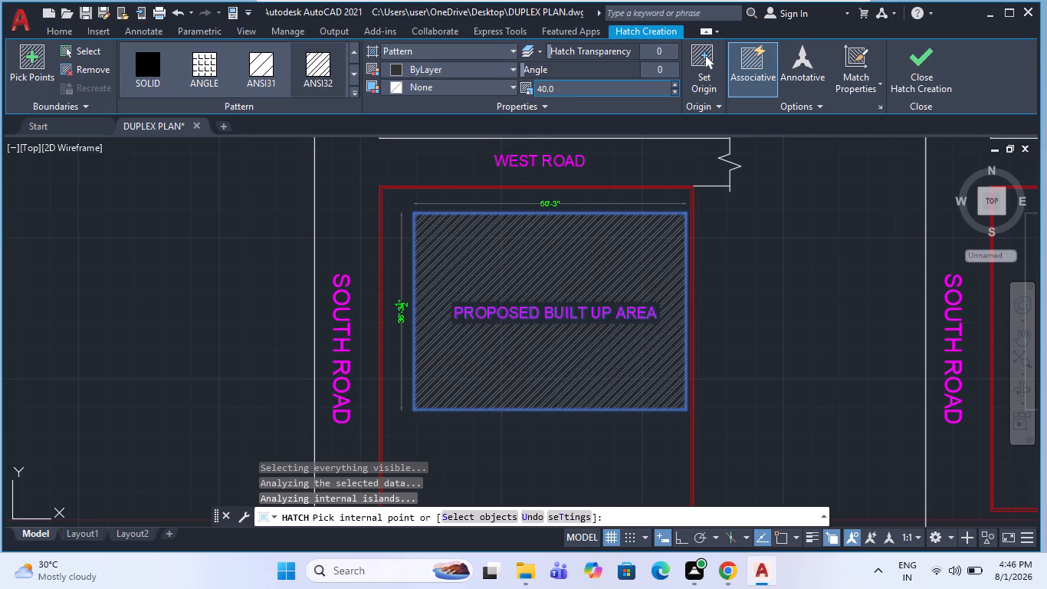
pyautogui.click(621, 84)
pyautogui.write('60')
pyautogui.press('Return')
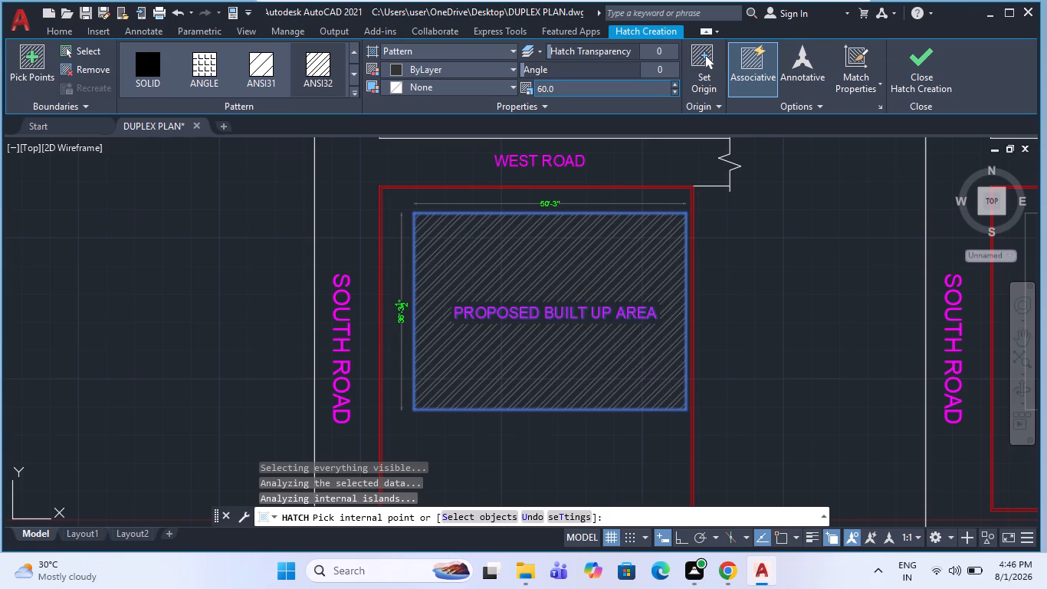
# Set the building hatch's pattern scale to 80 and finish the hatch.
pyautogui.click(621, 84)
pyautogui.write('80')
pyautogui.press('Return')
pyautogui.press('Escape')
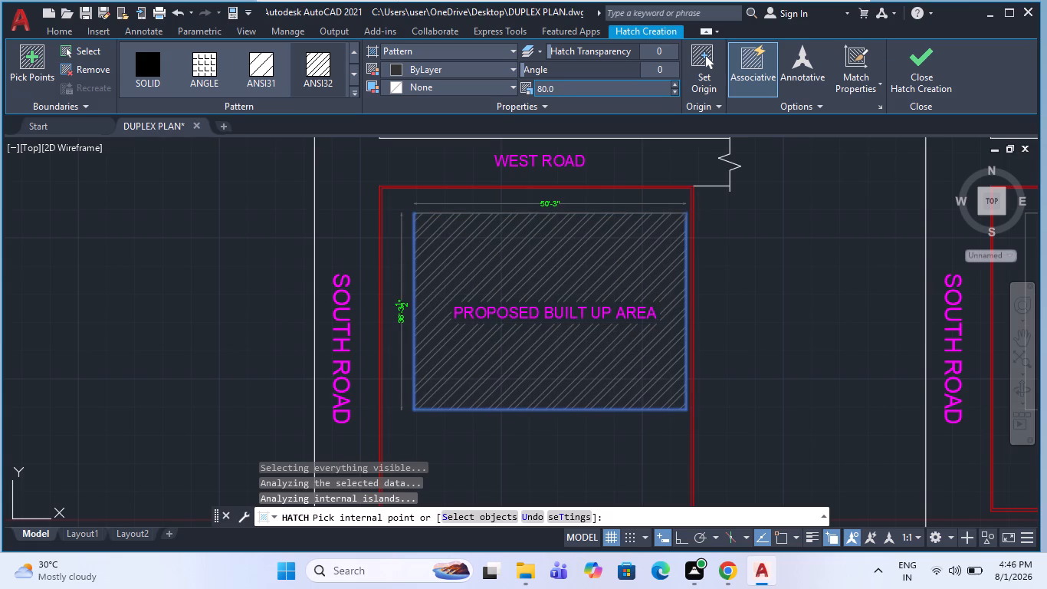
pyautogui.scroll(-2, 525, 140)
pyautogui.scroll(-1, 499, 306)
pyautogui.press('Escape')
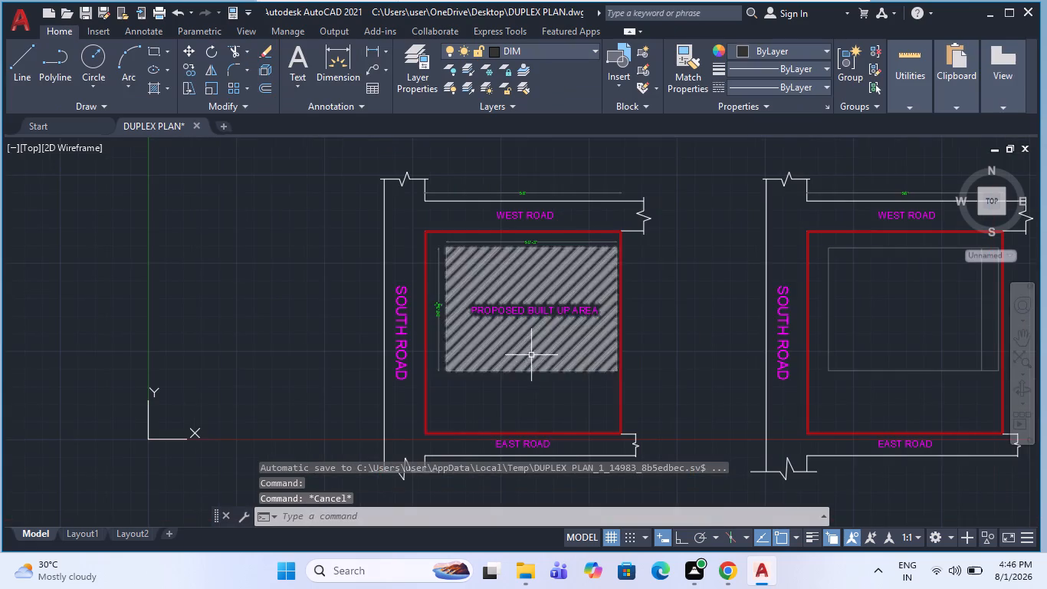
# Dimension vertically from the hatched building's lower-left corner to the bottom boundary wall, in line with the outline's left-edge dimension.
pyautogui.scroll(-2, 434, 272)
pyautogui.scroll(2, 478, 304)
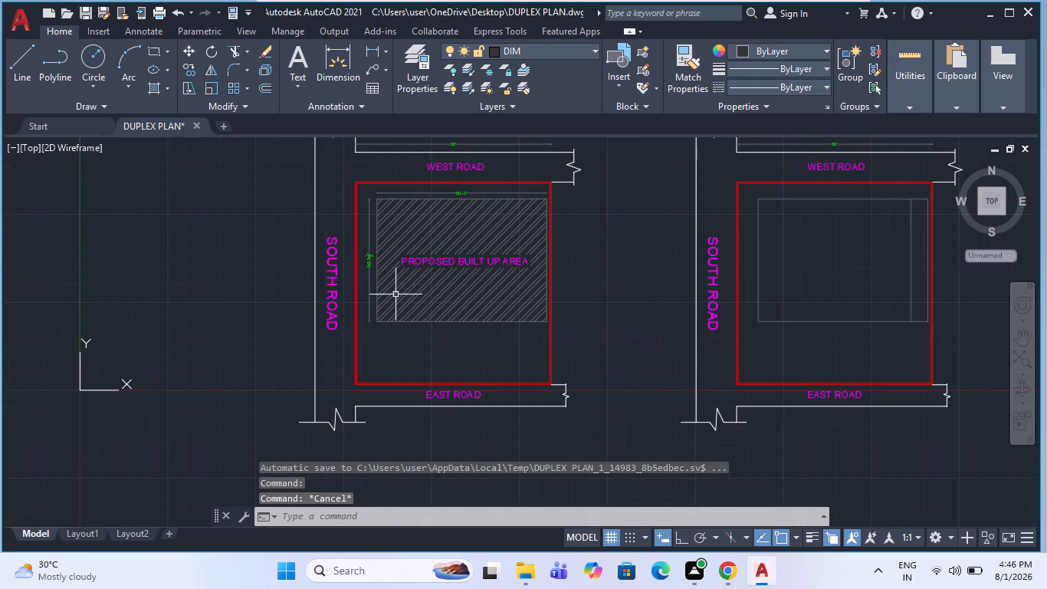
pyautogui.scroll(1, 451, 278)
pyautogui.click(369, 55)
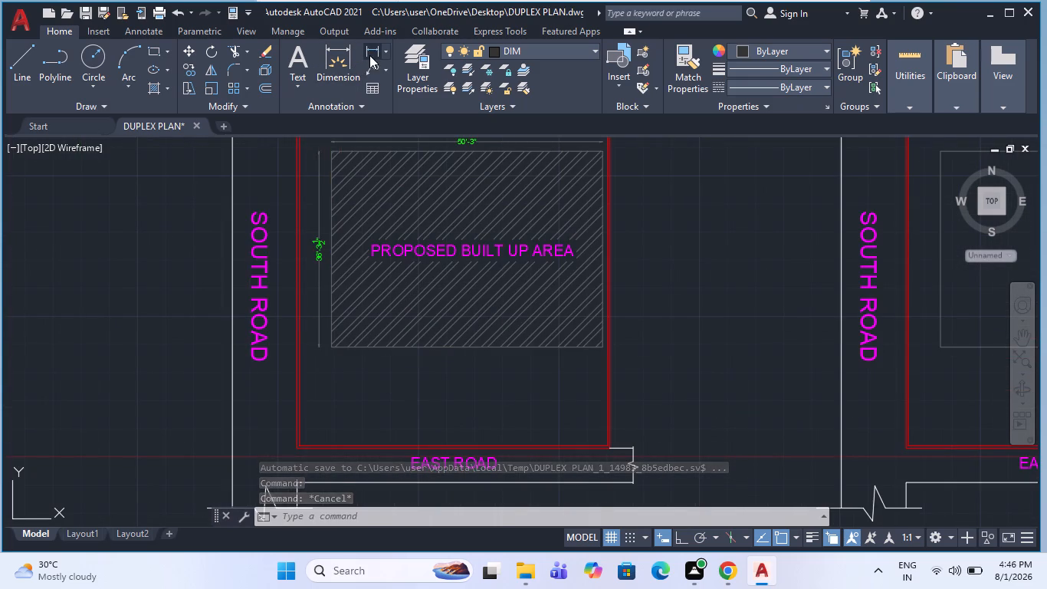
pyautogui.scroll(2, 319, 359)
pyautogui.click(348, 336)
pyautogui.scroll(-2, 348, 331)
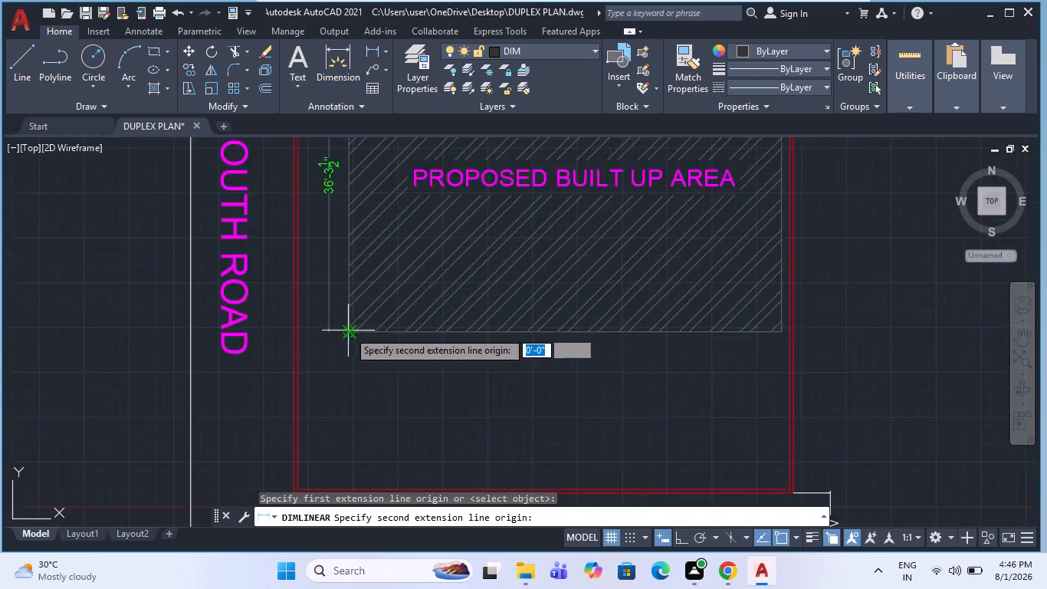
pyautogui.click(351, 434)
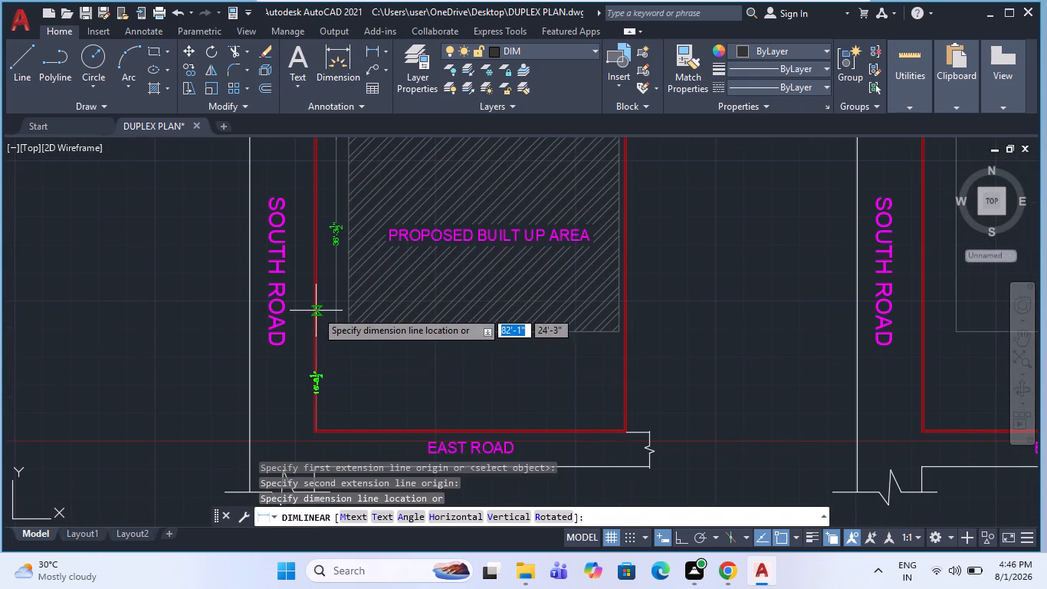
pyautogui.scroll(5, 328, 339)
pyautogui.click(384, 300)
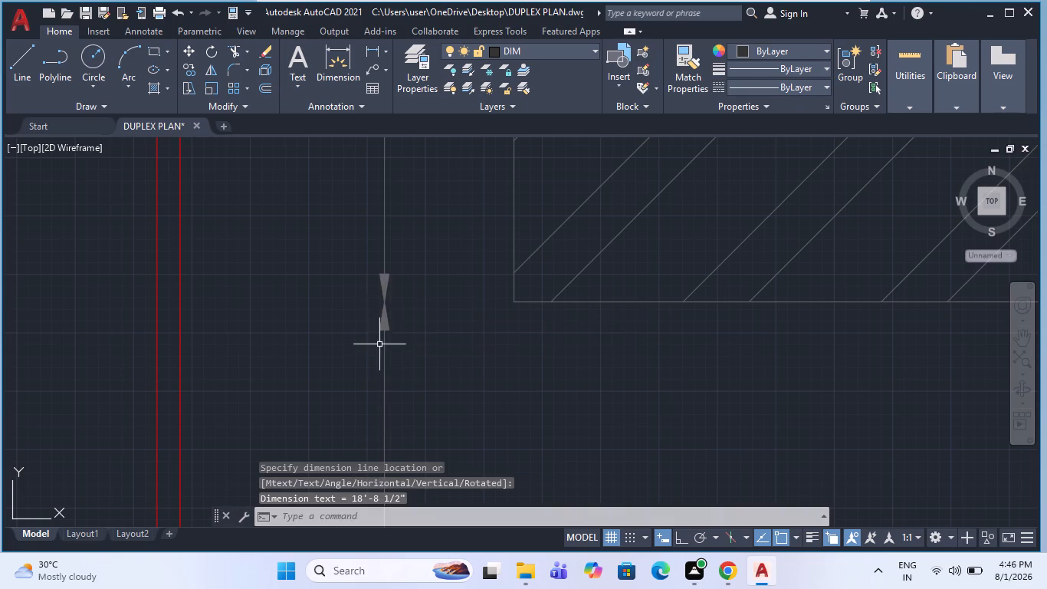
# Dimension horizontally from the hatched building's upper-right corner to the right boundary wall's outer line, in line with the building's top-edge dimension.
pyautogui.scroll(-5, 384, 350)
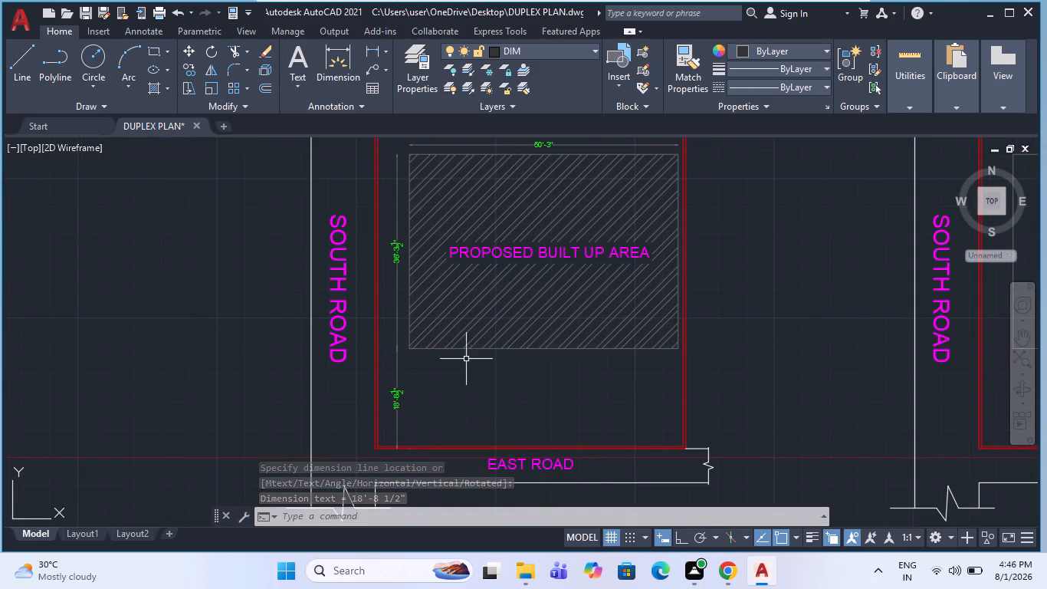
pyautogui.scroll(-1, 496, 342)
pyautogui.scroll(2, 608, 225)
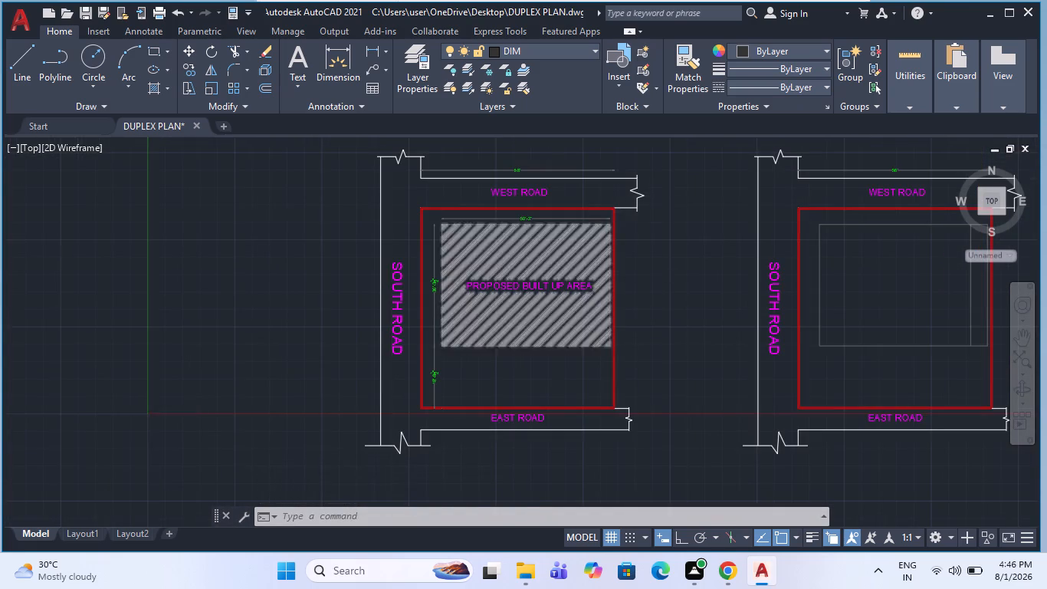
pyautogui.scroll(4, 608, 225)
pyautogui.press('space')
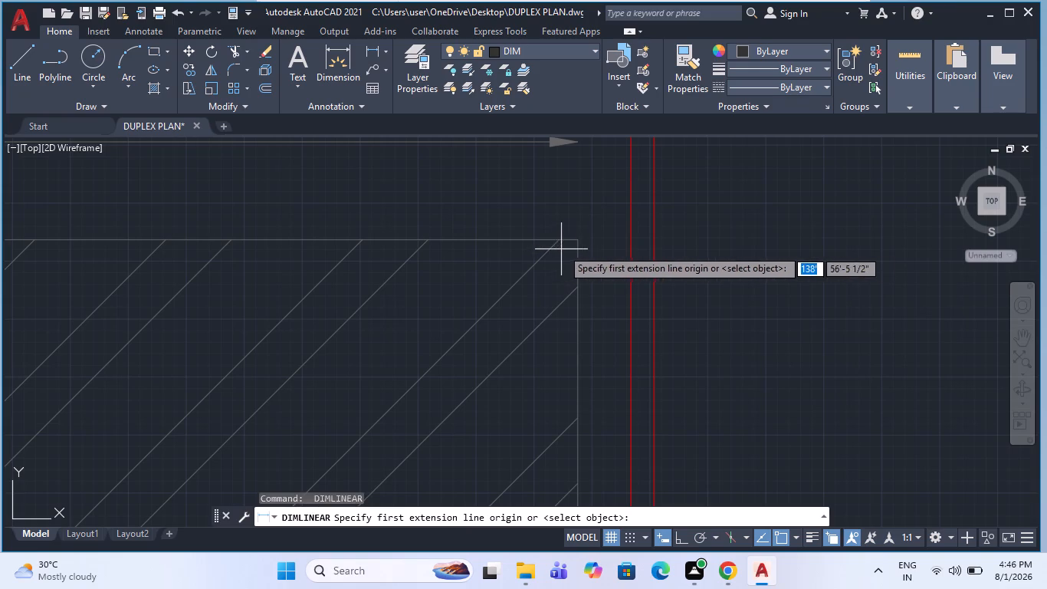
pyautogui.click(578, 244)
pyautogui.scroll(-2, 583, 244)
pyautogui.click(618, 241)
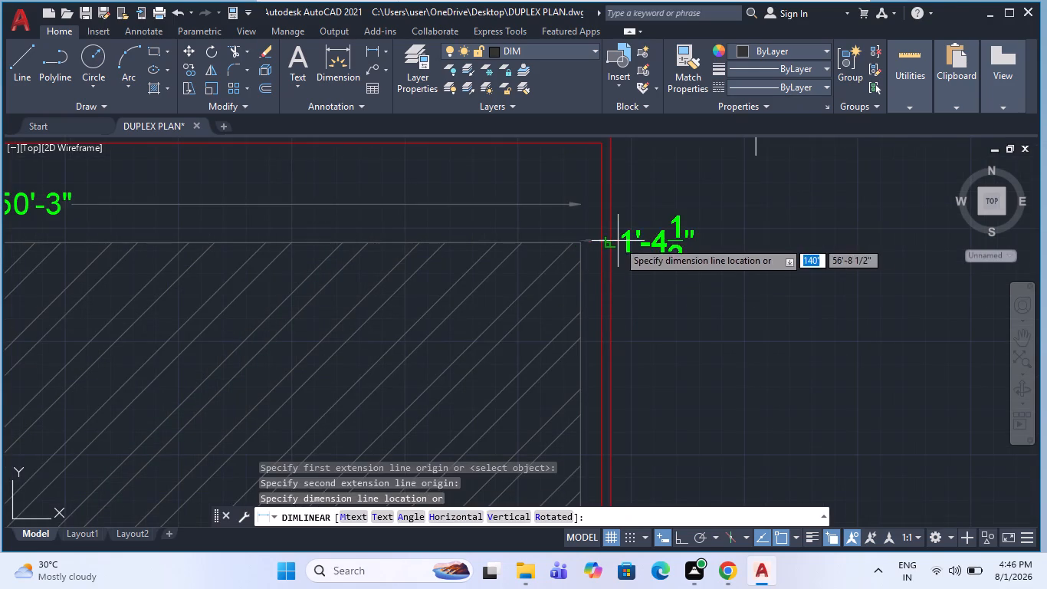
pyautogui.scroll(-2, 616, 242)
pyautogui.scroll(3, 615, 195)
pyautogui.scroll(2, 570, 334)
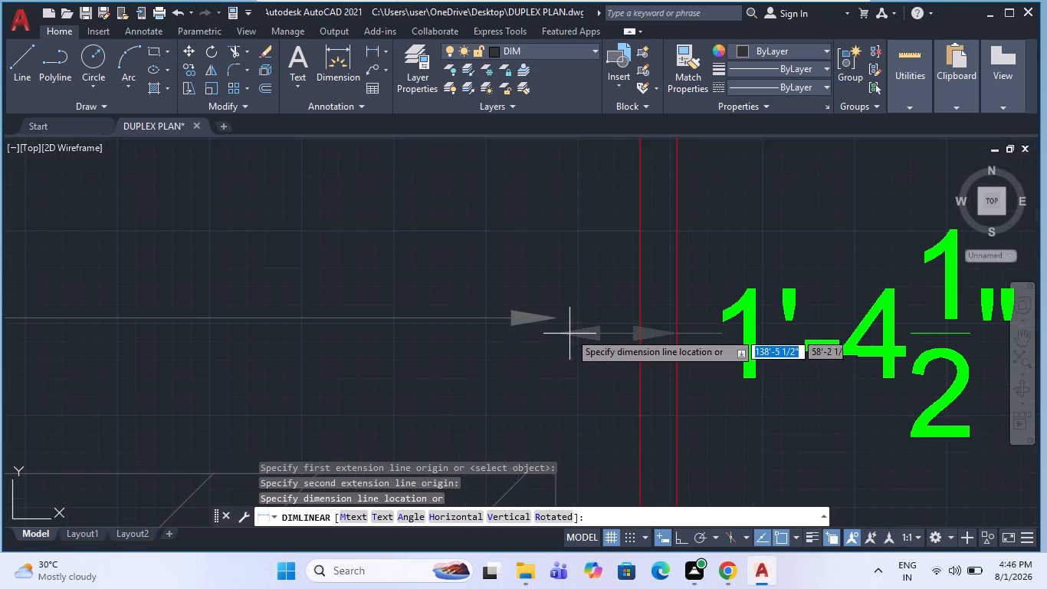
pyautogui.click(557, 318)
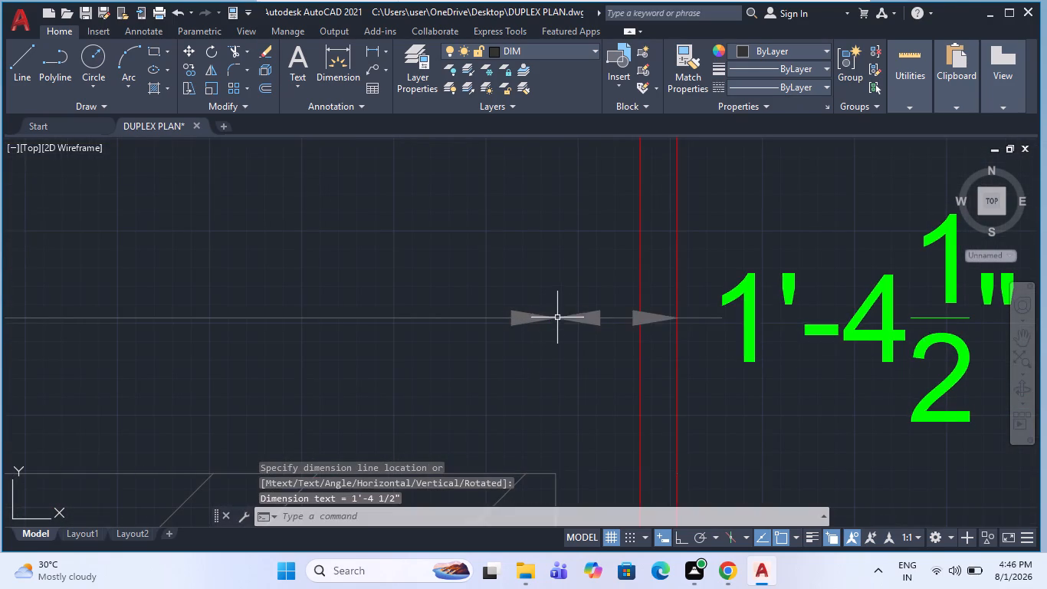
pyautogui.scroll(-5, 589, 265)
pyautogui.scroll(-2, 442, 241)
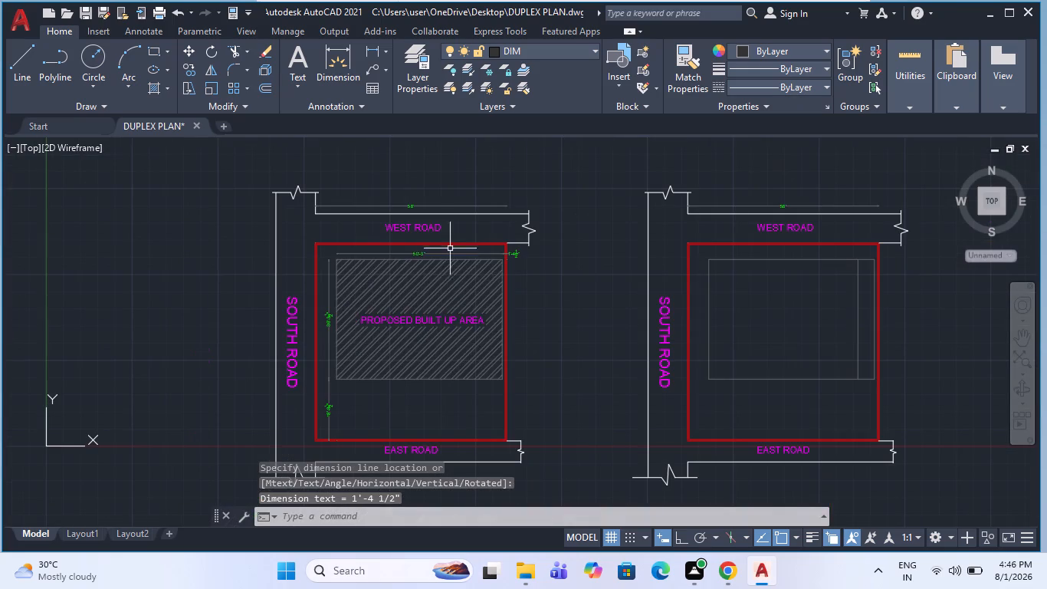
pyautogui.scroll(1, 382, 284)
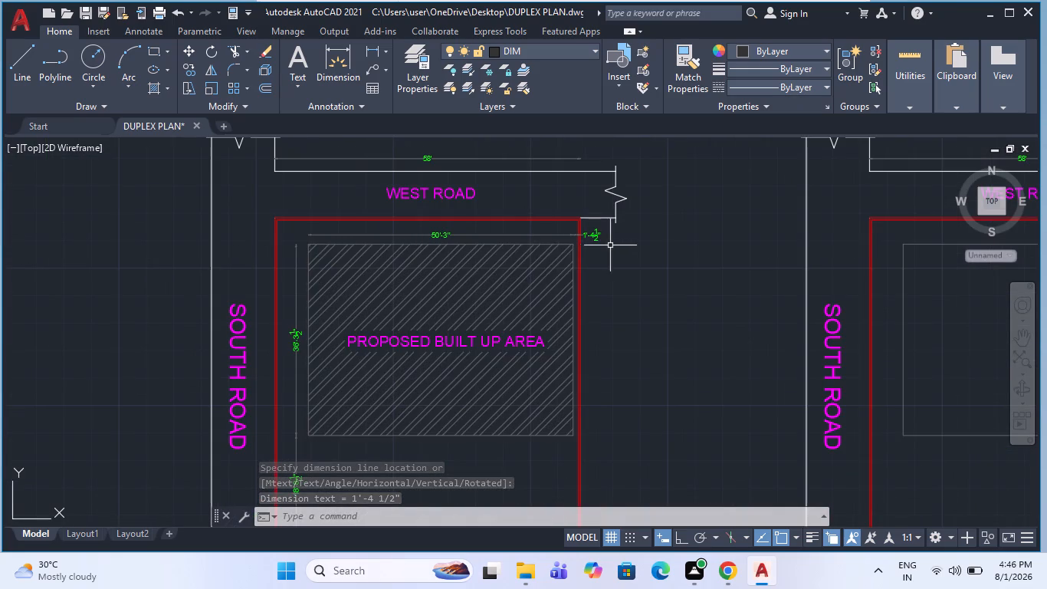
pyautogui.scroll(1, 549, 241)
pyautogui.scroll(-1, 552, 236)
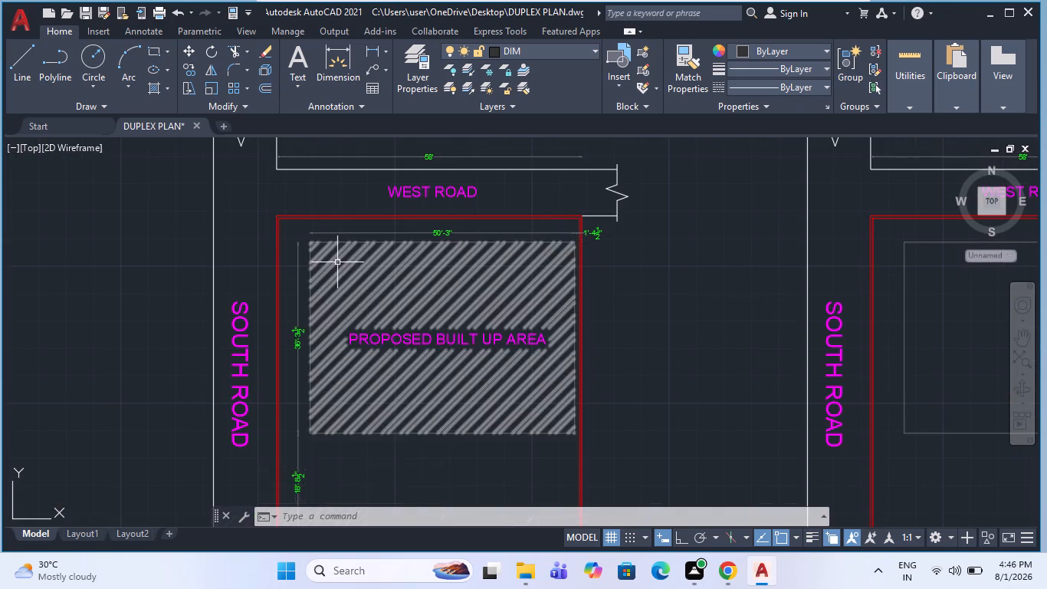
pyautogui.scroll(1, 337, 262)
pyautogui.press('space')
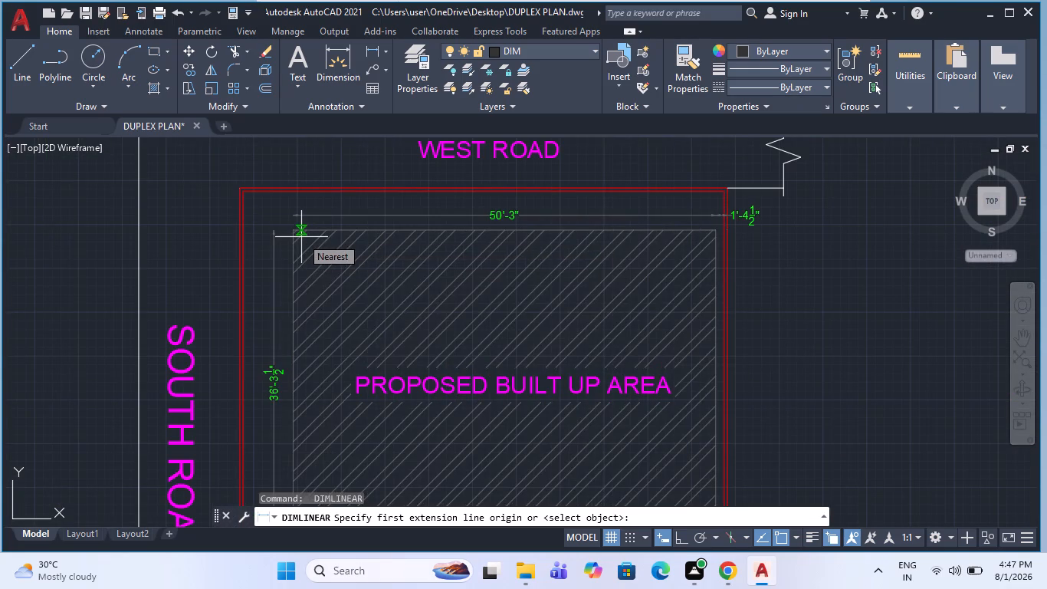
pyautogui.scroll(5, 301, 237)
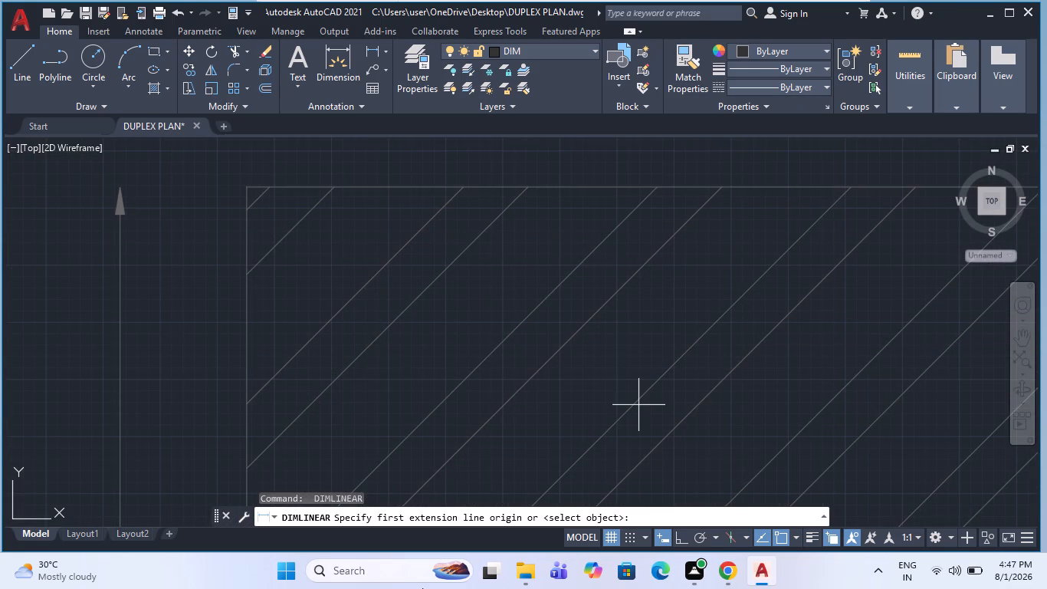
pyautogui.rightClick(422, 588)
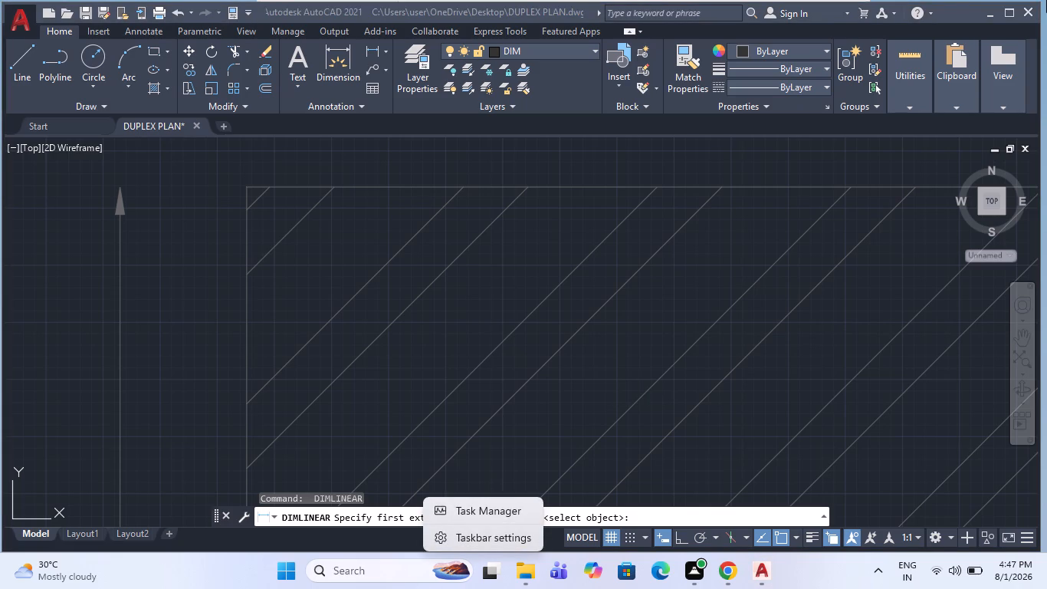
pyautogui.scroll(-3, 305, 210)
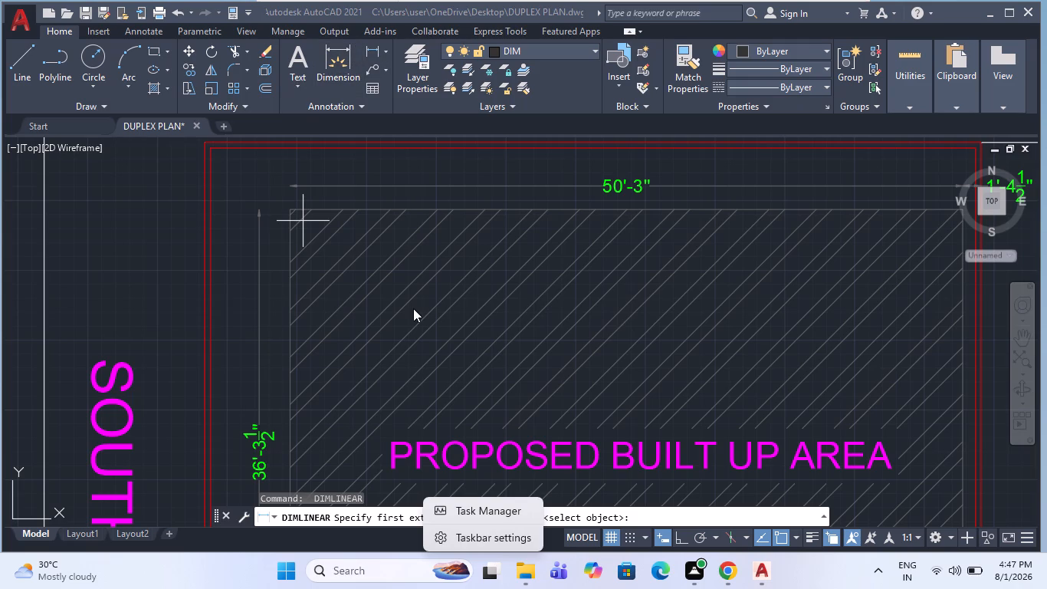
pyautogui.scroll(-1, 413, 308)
# Change the Standard dimension style's arrowheads to Architectural tick and apply the style change.
pyautogui.press('Escape')
pyautogui.write('D')
pyautogui.press('space')
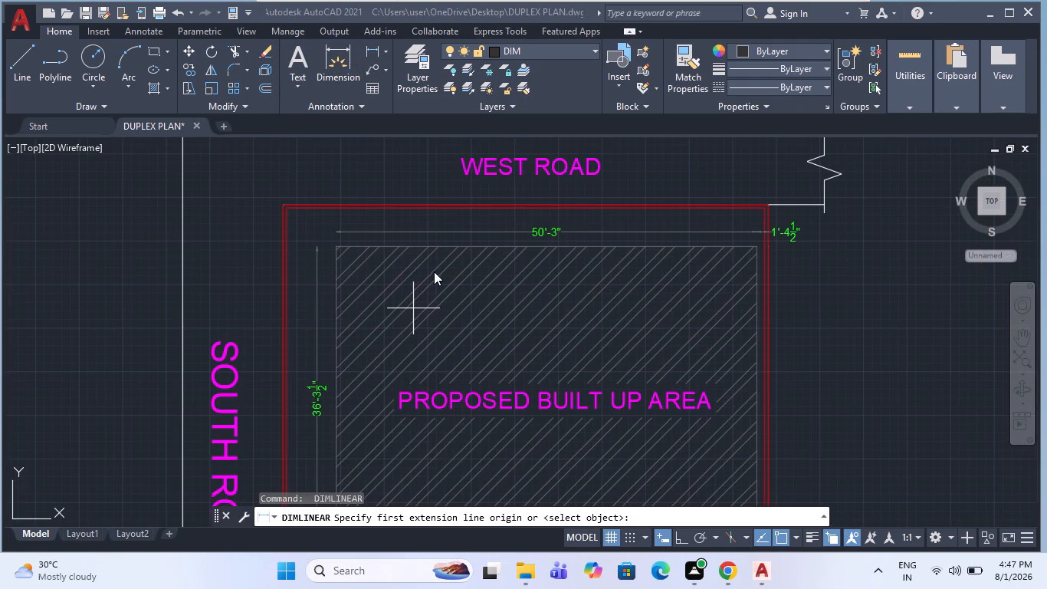
pyautogui.click(234, 230)
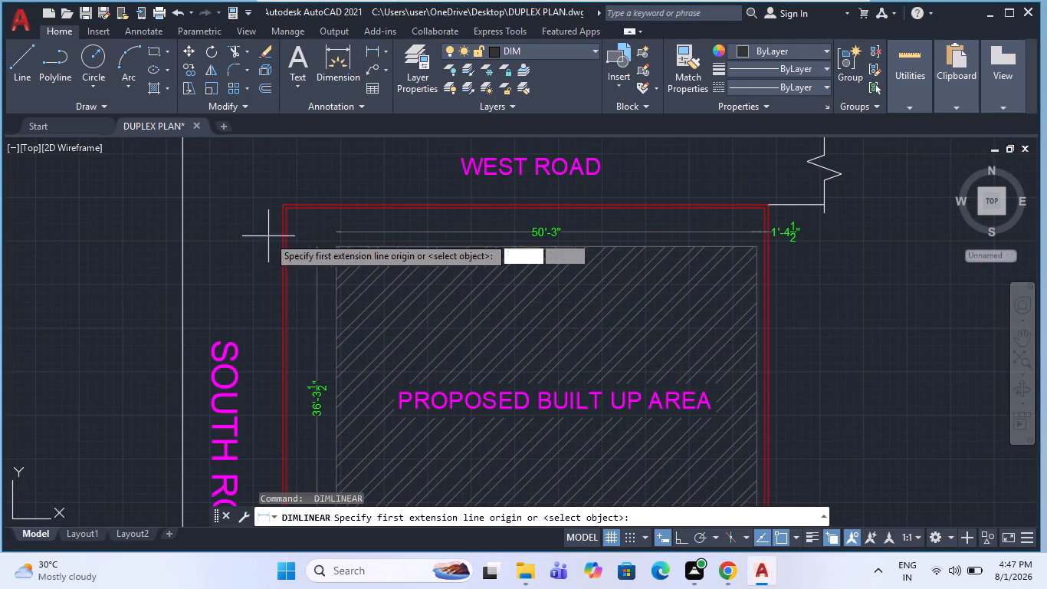
pyautogui.press('Escape')
pyautogui.write('D')
pyautogui.press('space')
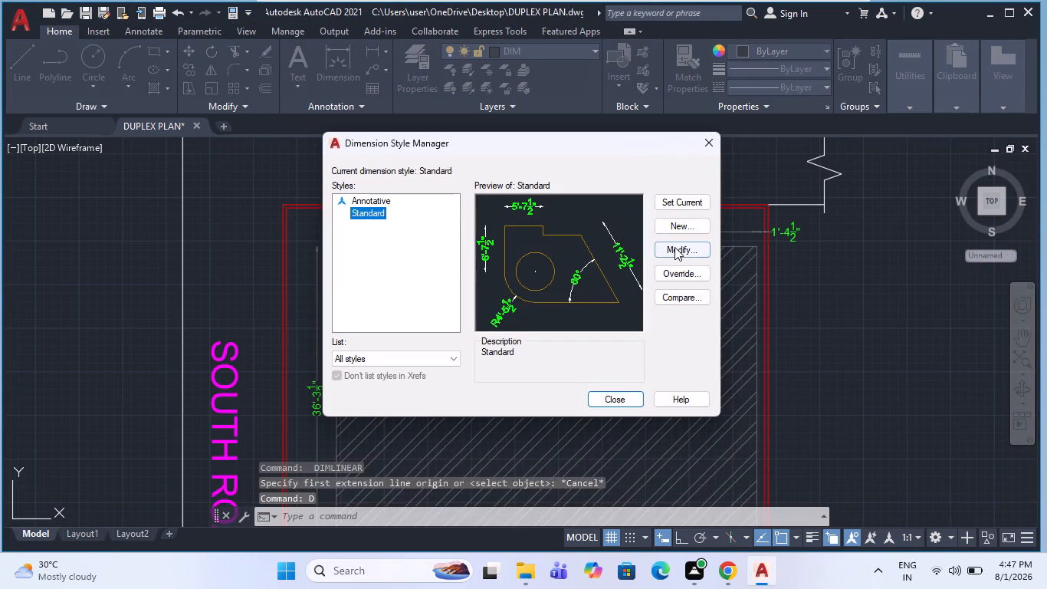
pyautogui.click(674, 246)
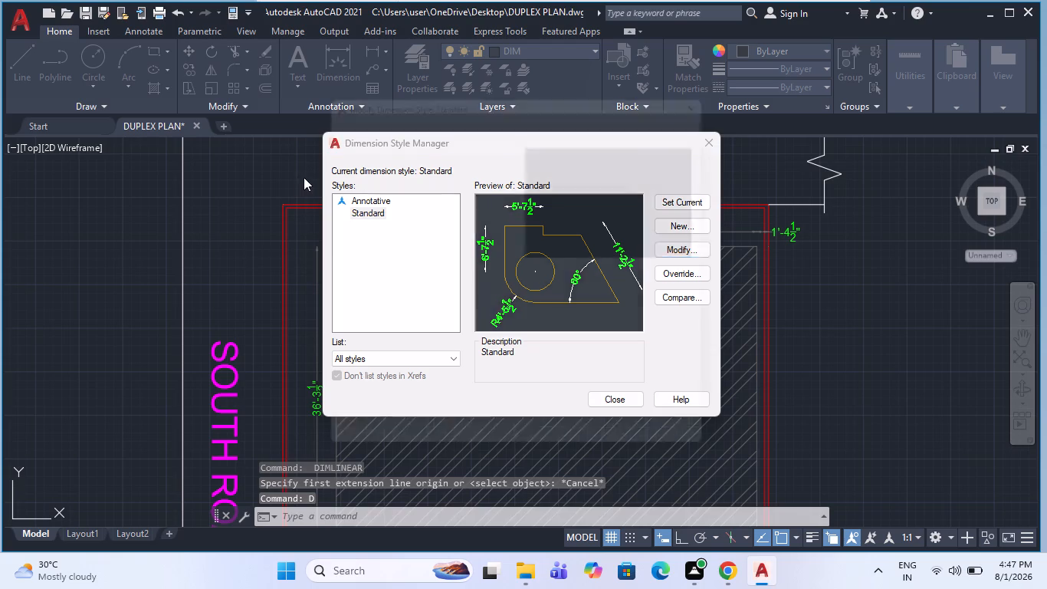
pyautogui.click(346, 119)
pyautogui.click(332, 118)
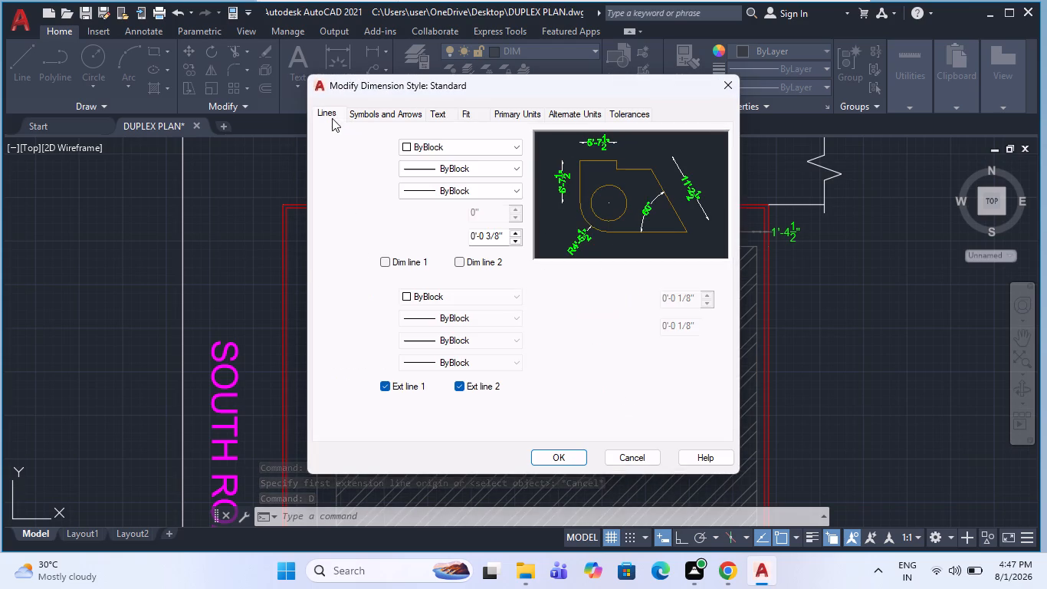
pyautogui.click(379, 107)
pyautogui.click(421, 163)
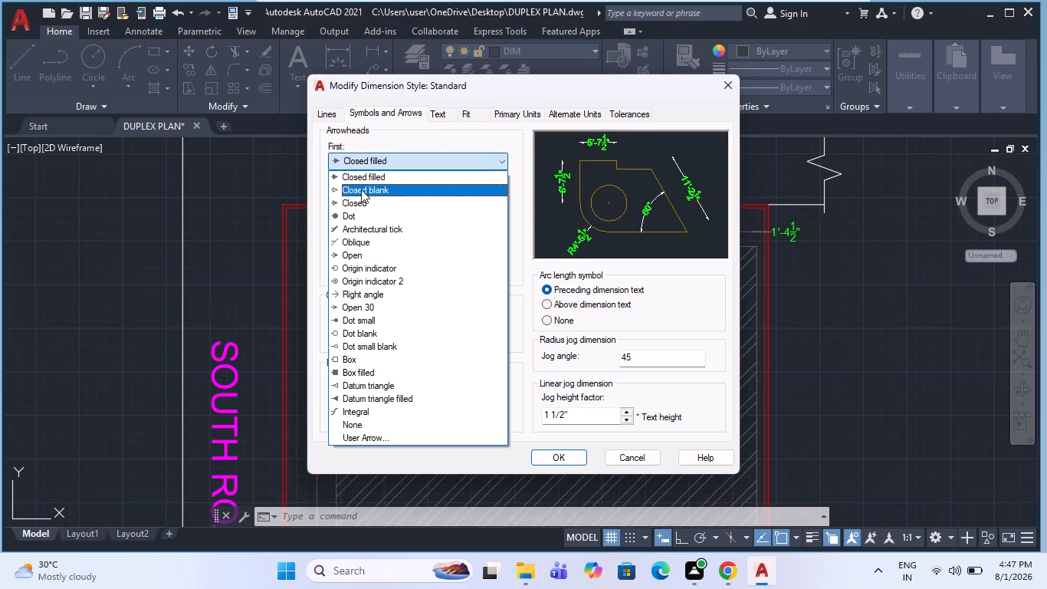
pyautogui.click(374, 237)
pyautogui.click(350, 153)
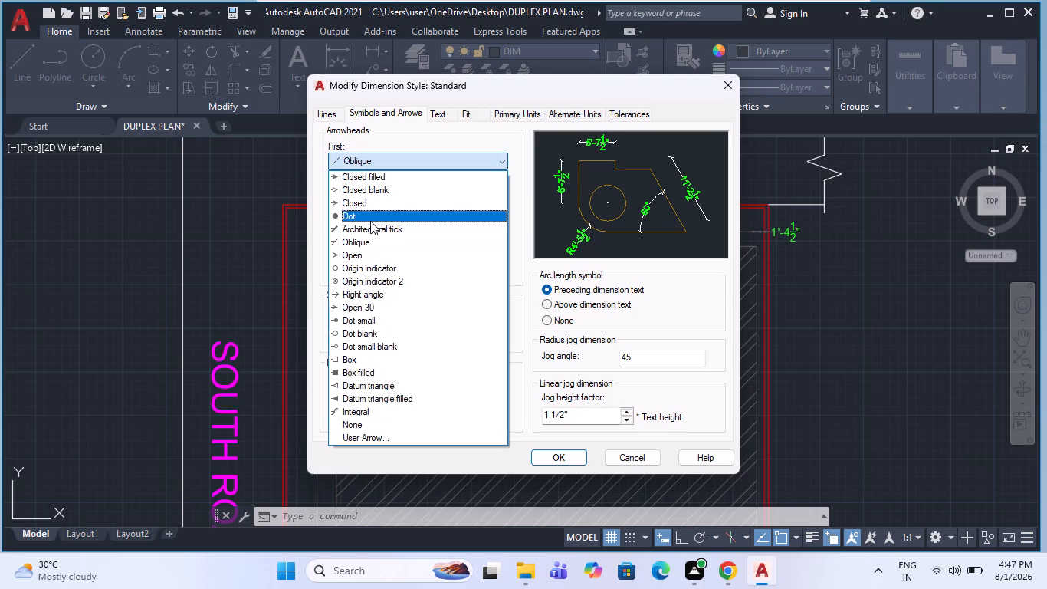
pyautogui.click(376, 231)
pyautogui.click(561, 461)
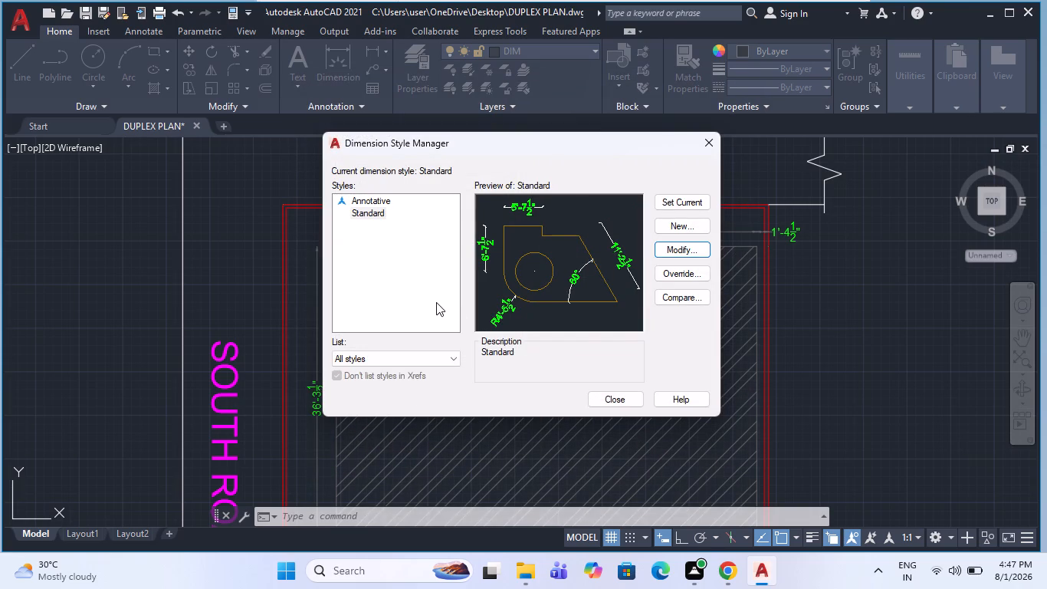
pyautogui.click(610, 398)
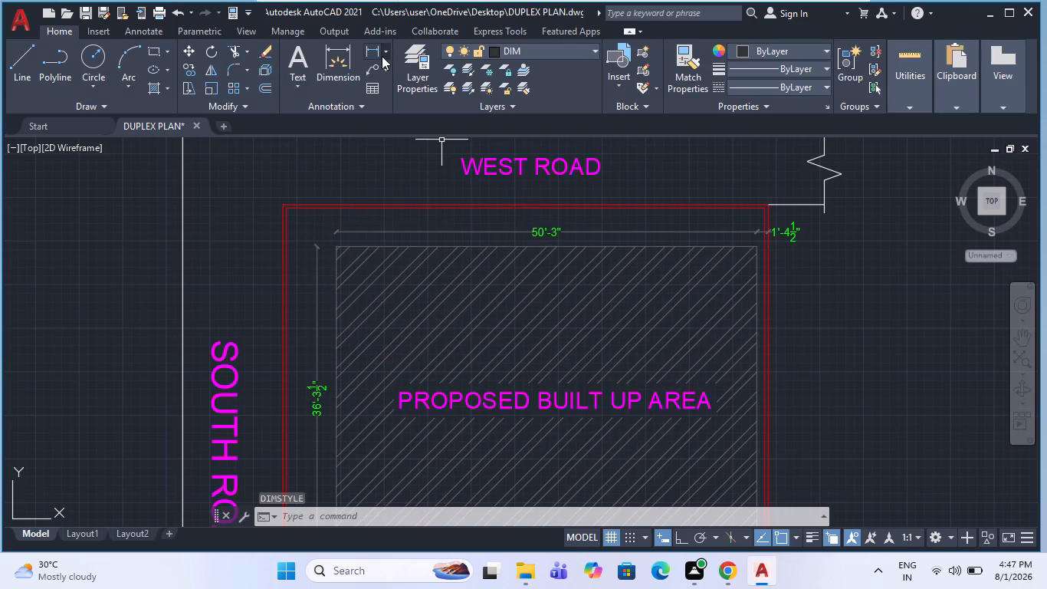
# Dimension horizontally from the hatched building's upper-left corner to the left boundary wall's outer line, in line with the top-edge dimension.
pyautogui.click(376, 51)
pyautogui.scroll(3, 322, 235)
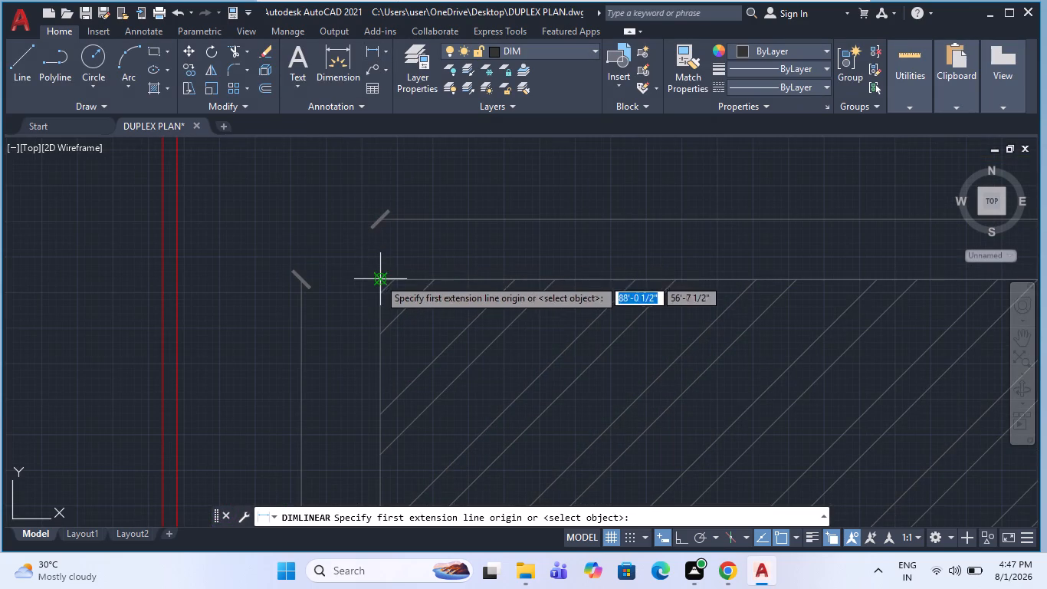
pyautogui.click(379, 278)
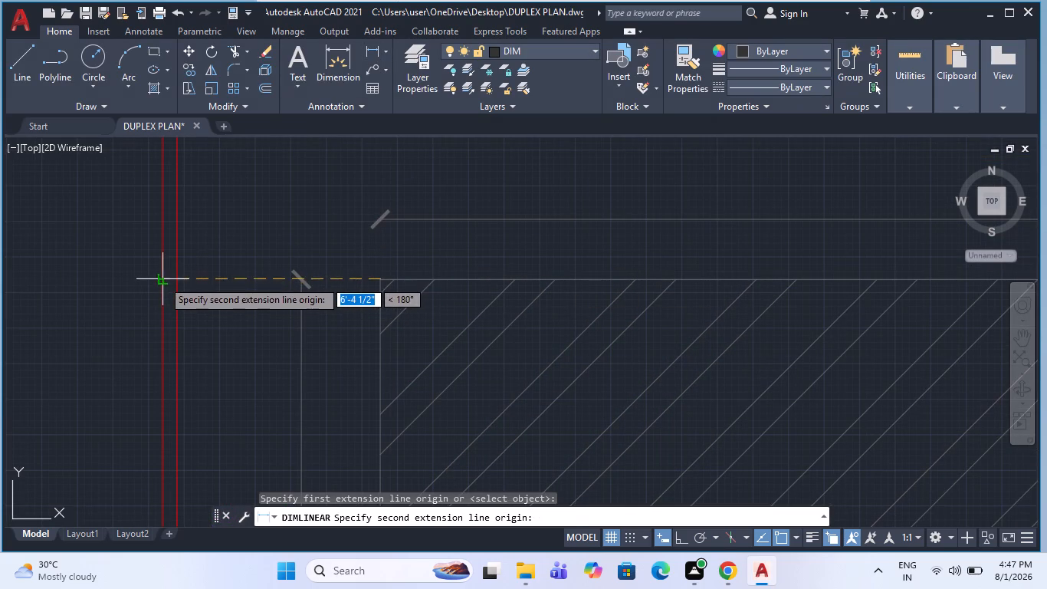
pyautogui.click(162, 280)
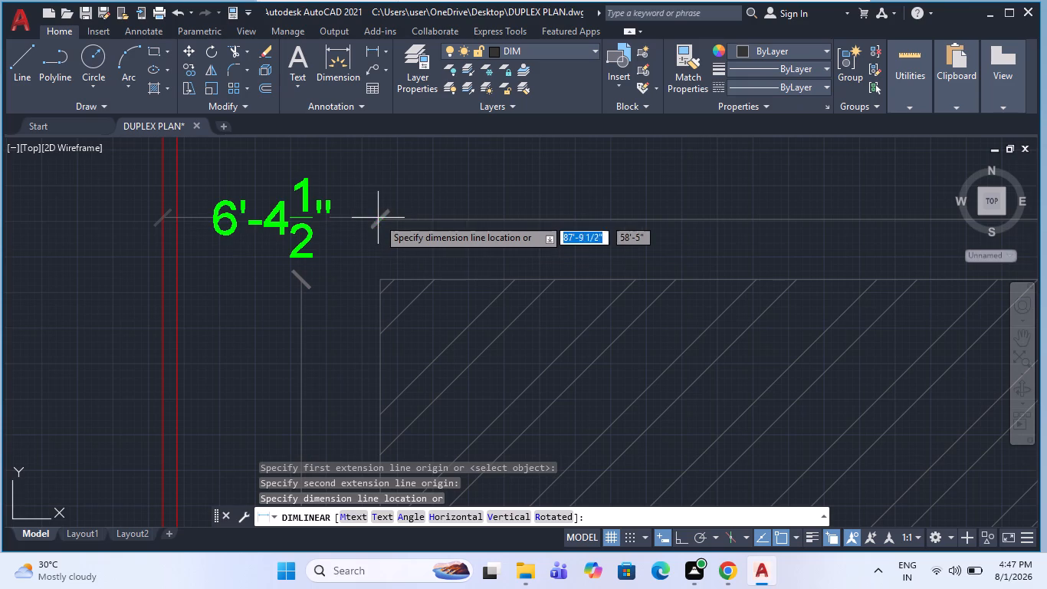
pyautogui.click(380, 219)
# Dimension vertically from the hatched building's upper-left corner to the top boundary wall's outer line, in line with the left-edge dimension.
pyautogui.scroll(-5, 350, 244)
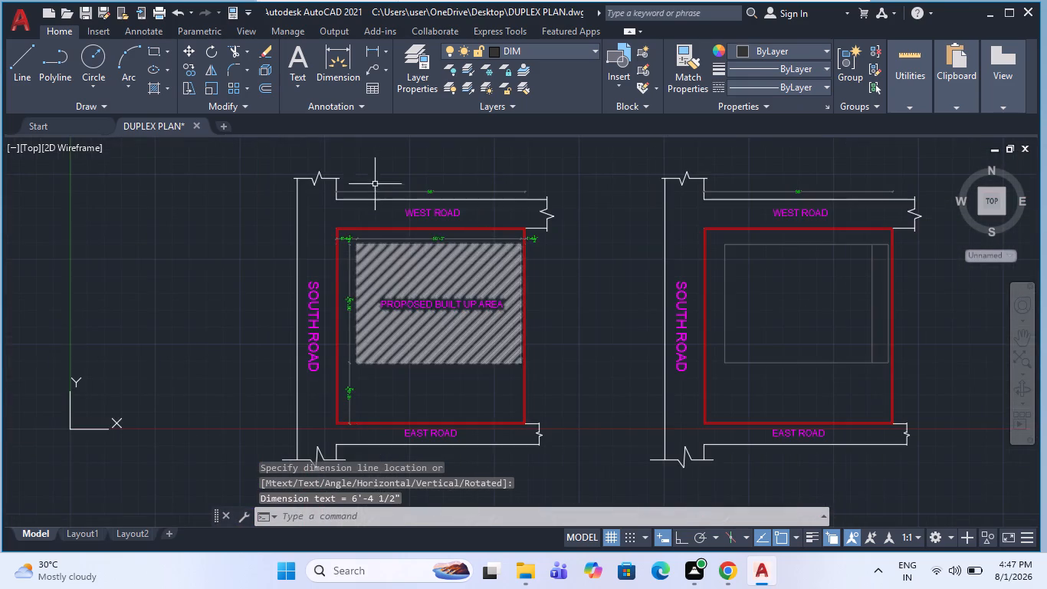
pyautogui.scroll(-1, 388, 183)
pyautogui.scroll(2, 450, 295)
pyautogui.scroll(-1, 507, 291)
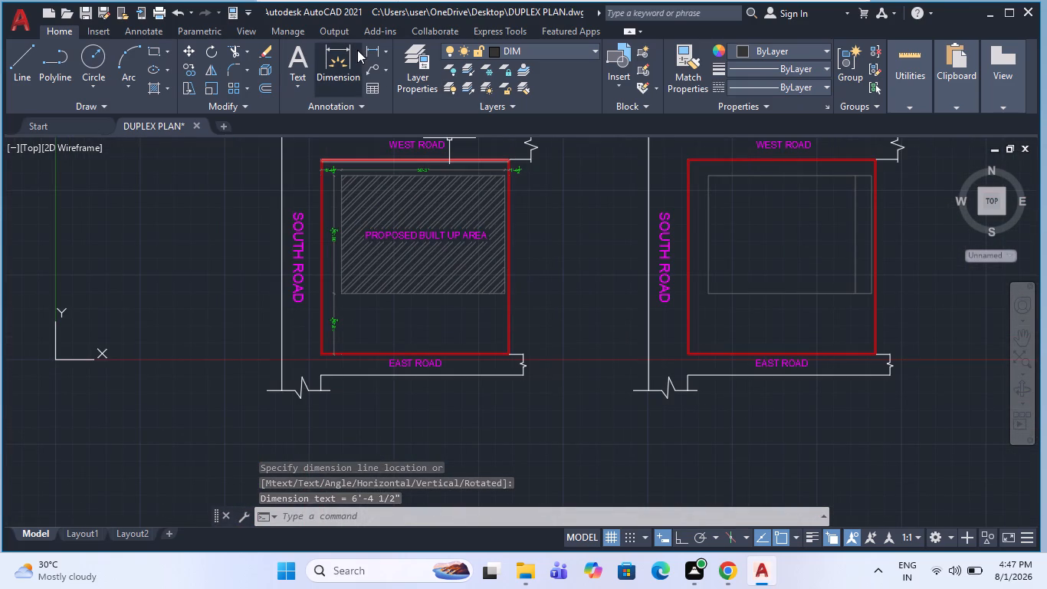
pyautogui.click(368, 49)
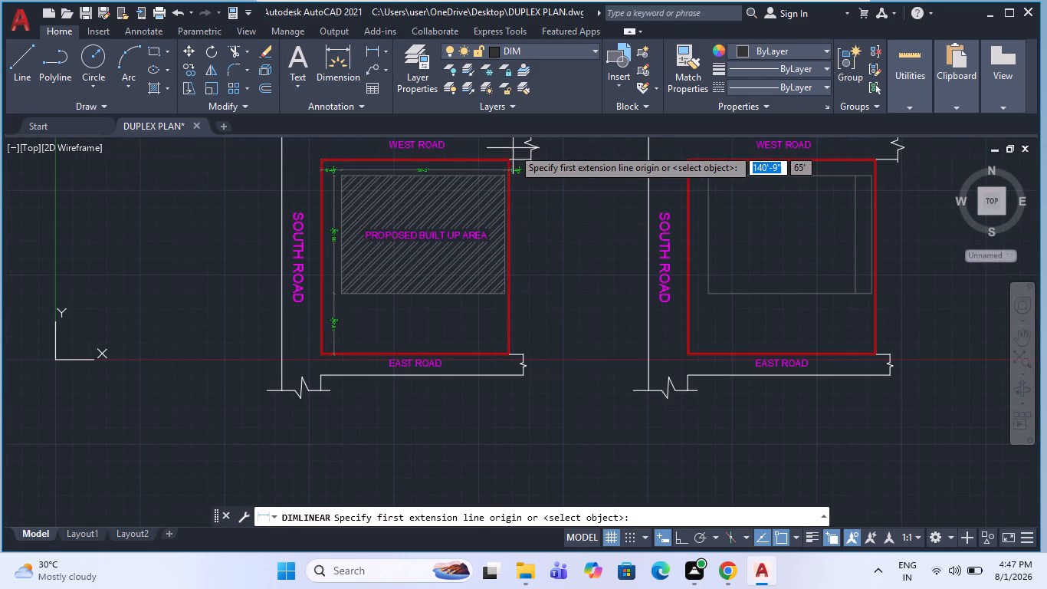
pyautogui.scroll(2, 513, 148)
pyautogui.scroll(-1, 516, 258)
pyautogui.scroll(2, 211, 207)
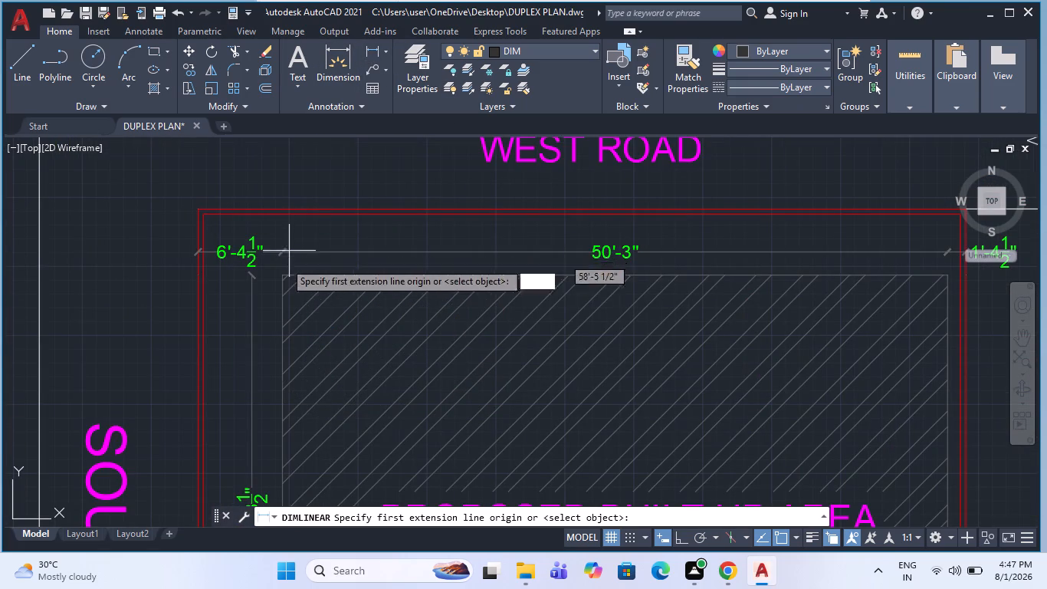
pyautogui.click(282, 276)
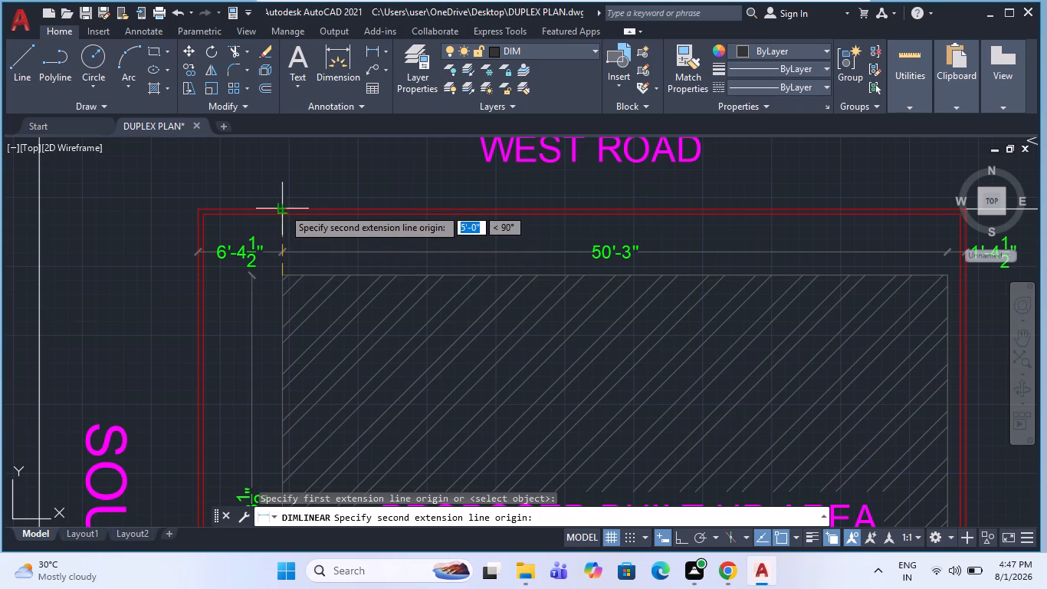
pyautogui.click(283, 208)
pyautogui.scroll(3, 240, 268)
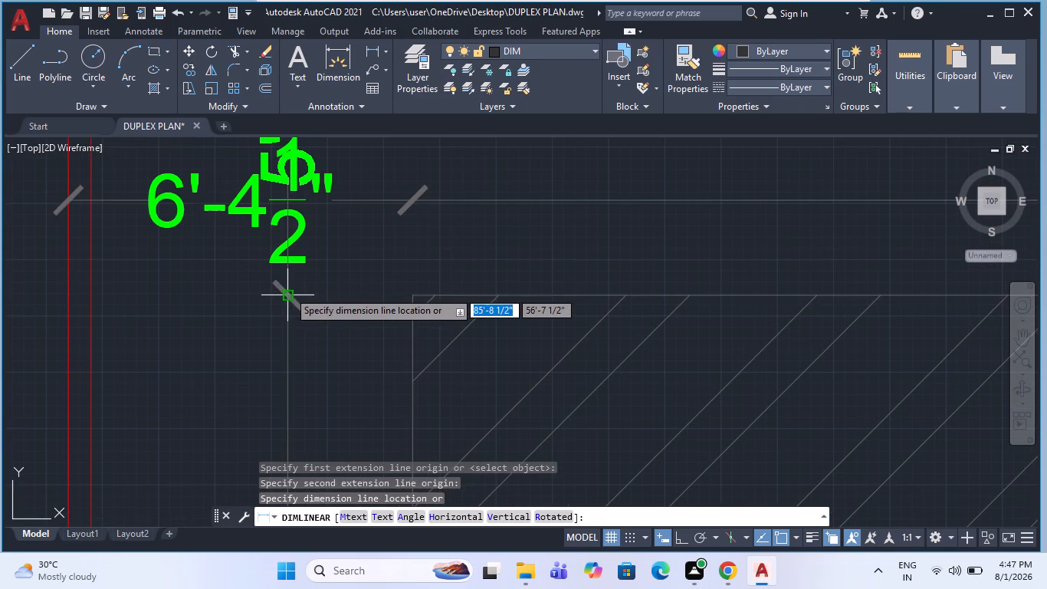
pyautogui.click(288, 291)
# Move the top setback dimension's text up about 1' along its dimension line, clear of the left setback dimension's text.
pyautogui.scroll(-2, 345, 294)
pyautogui.press('Escape')
pyautogui.click(294, 255)
pyautogui.press('Escape')
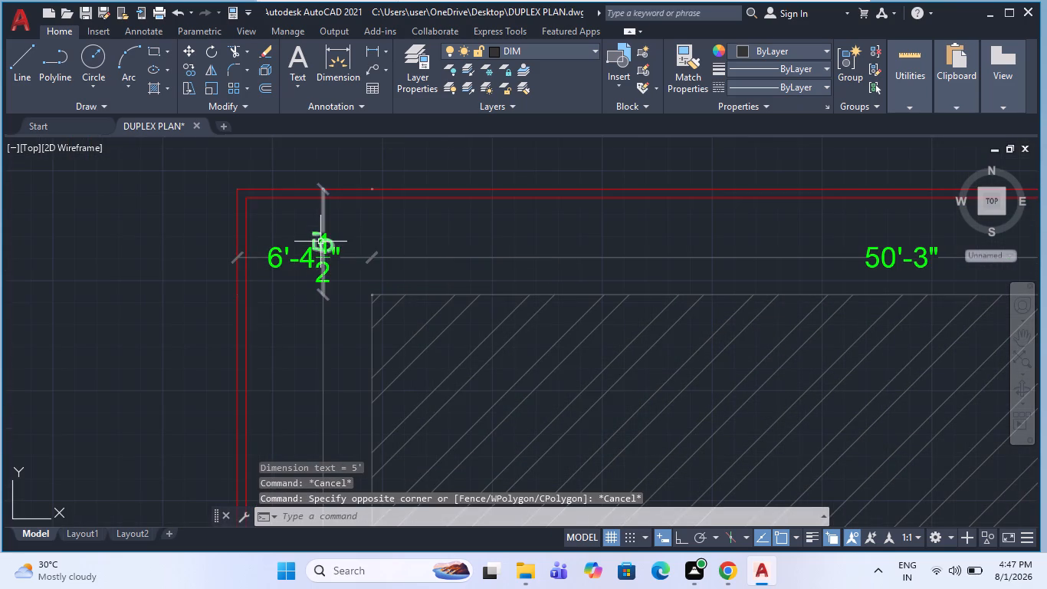
pyautogui.click(320, 242)
pyautogui.press('Escape')
pyautogui.scroll(2, 331, 240)
pyautogui.press('Escape')
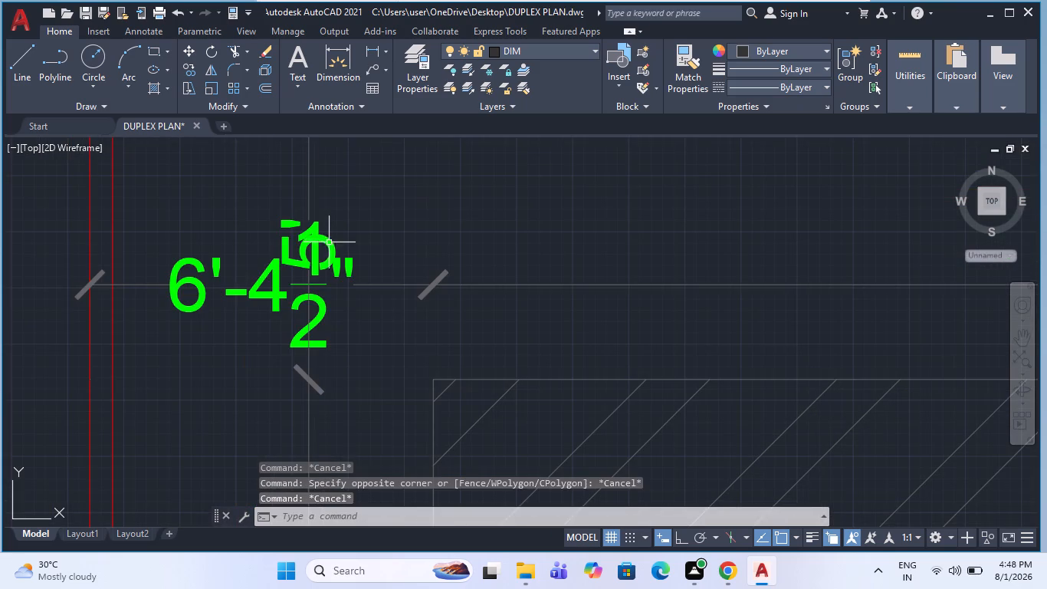
pyautogui.click(329, 243)
pyautogui.click(307, 245)
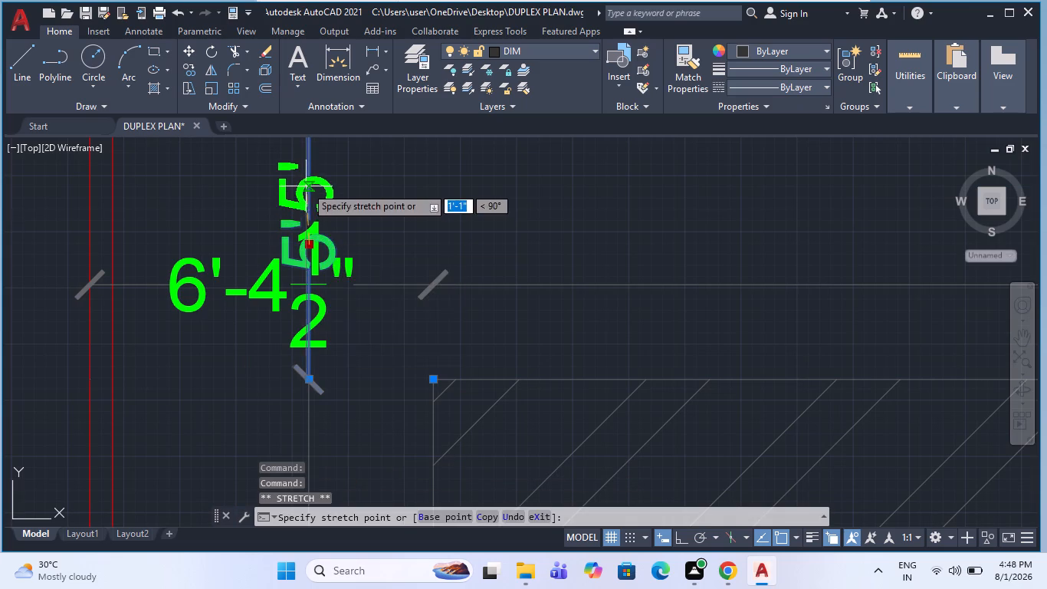
pyautogui.click(306, 179)
pyautogui.press('Escape')
pyautogui.scroll(-2, 324, 245)
pyautogui.press('Escape')
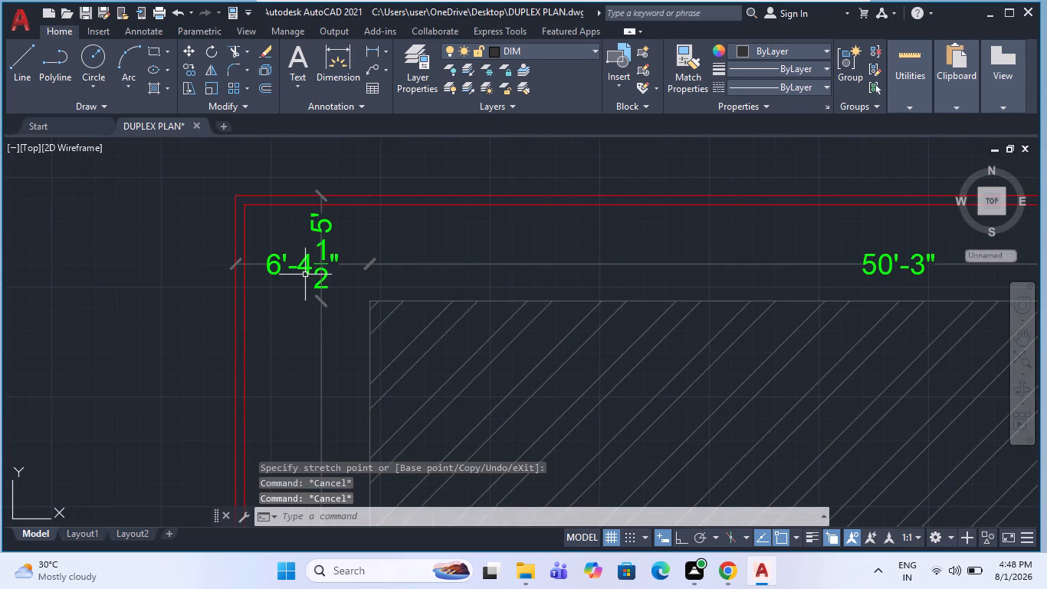
# Dimension the full height of the hatched plan's right boundary wall along its outer line, about 2'-6" outside the wall.
pyautogui.scroll(-2, 258, 253)
pyautogui.press('Escape')
pyautogui.scroll(-2, 394, 230)
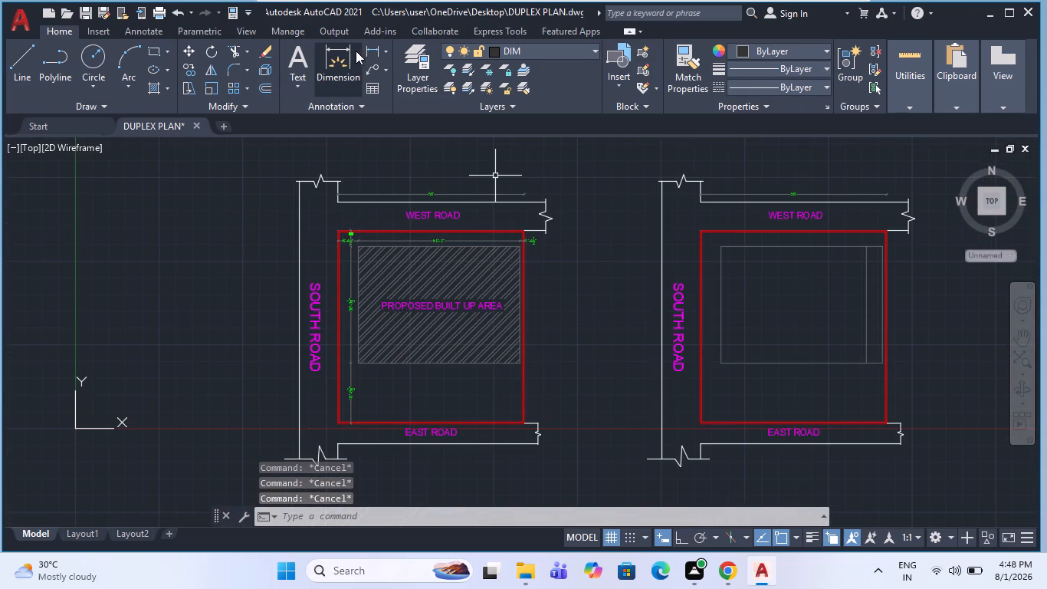
pyautogui.click(374, 50)
pyautogui.scroll(3, 549, 222)
pyautogui.scroll(1, 462, 251)
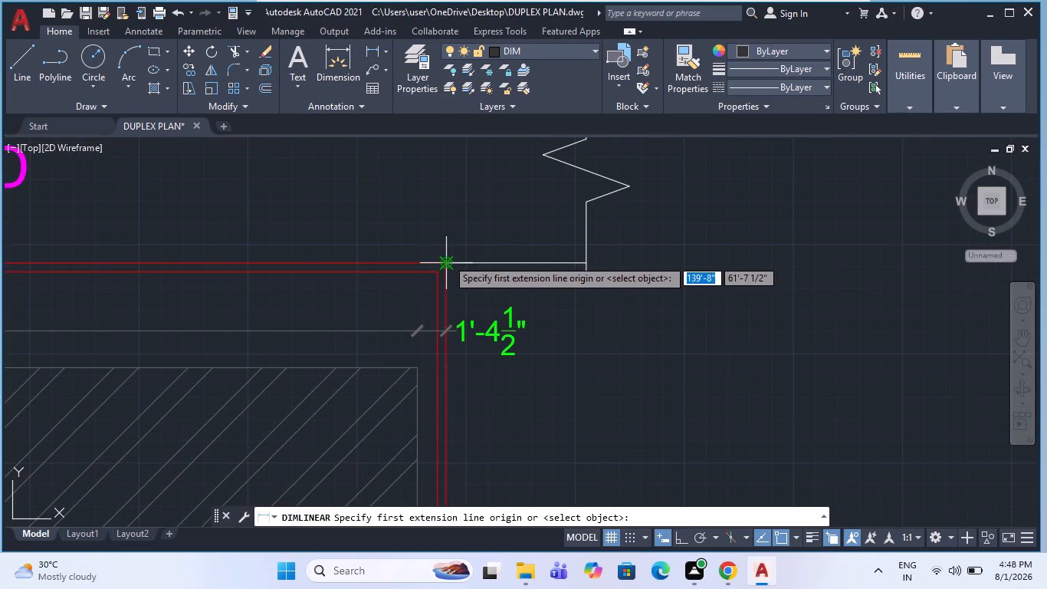
pyautogui.click(447, 258)
pyautogui.scroll(-4, 471, 191)
pyautogui.scroll(3, 475, 393)
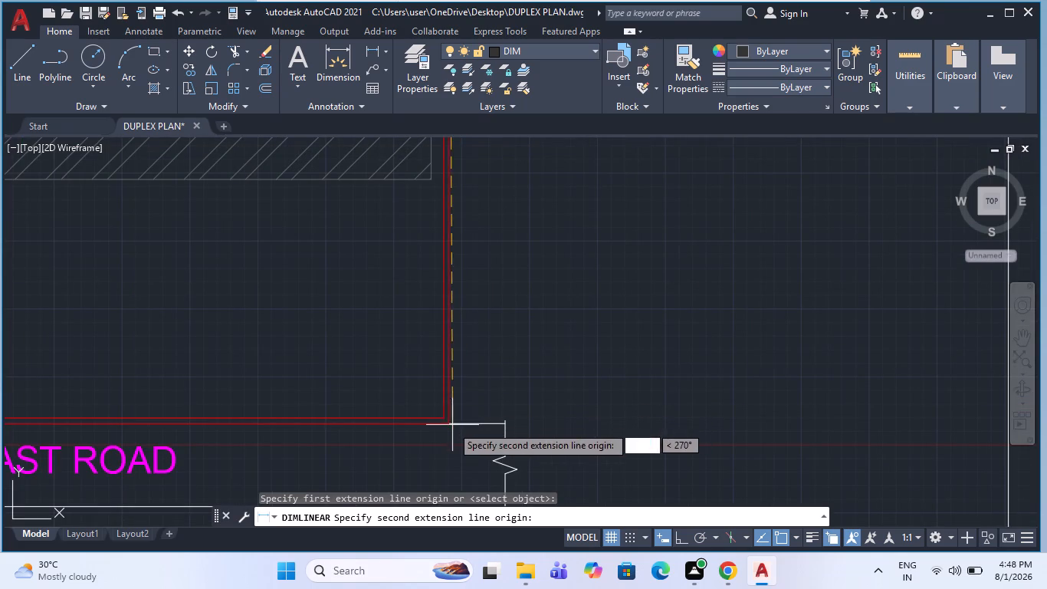
pyautogui.click(451, 426)
pyautogui.scroll(-2, 496, 402)
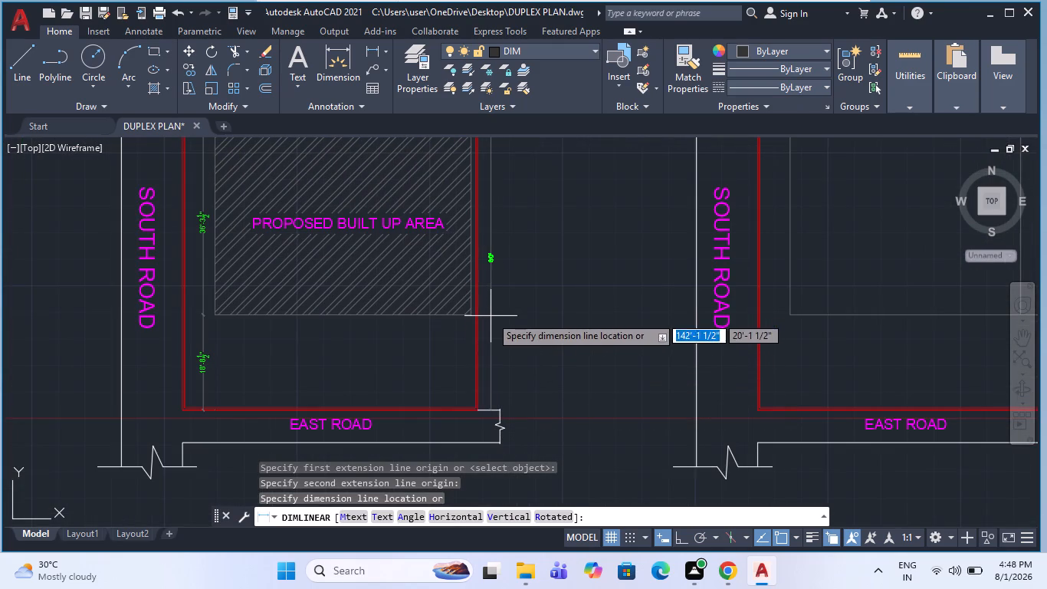
pyautogui.click(491, 316)
pyautogui.press('Escape')
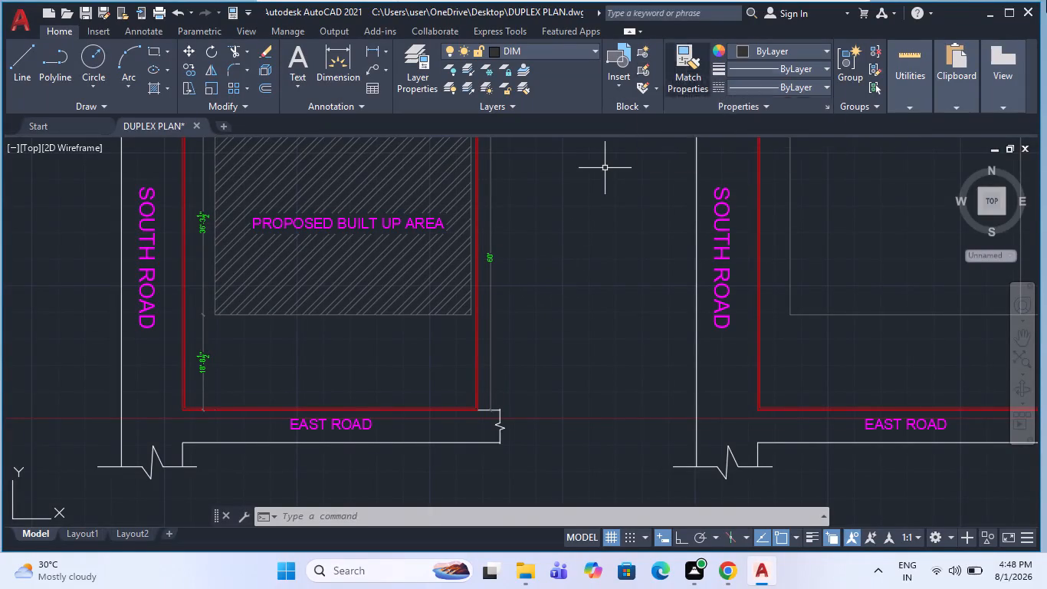
# Examine the duplicate plan's boundary and building outline against the hatched plan.
pyautogui.scroll(-1, 215, 419)
pyautogui.scroll(-1, 445, 340)
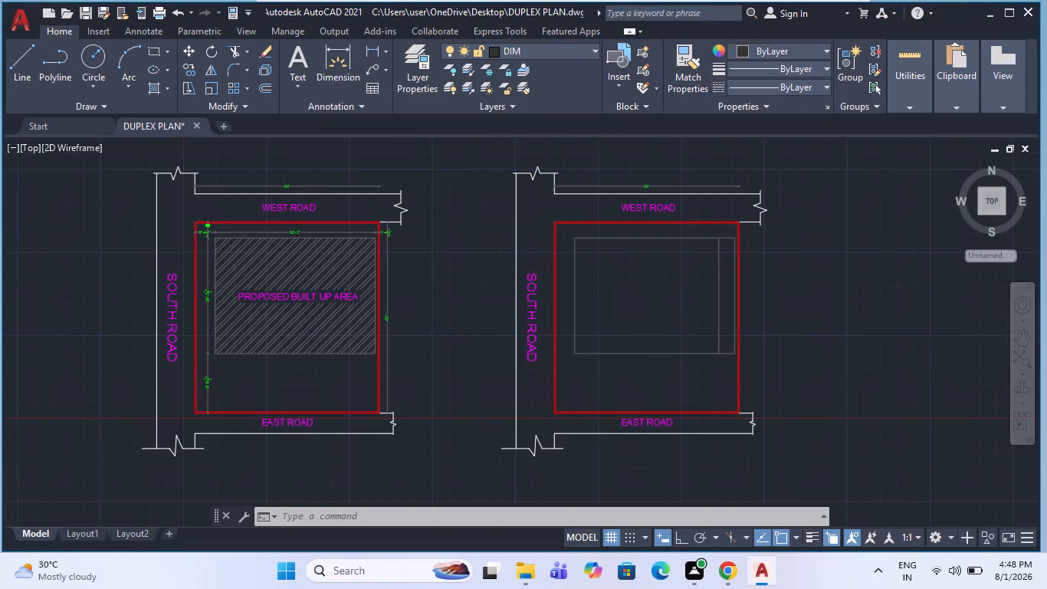
pyautogui.scroll(1, 314, 360)
pyautogui.moveTo(515, 304); pyautogui.dragTo(455, 317, button='middle')
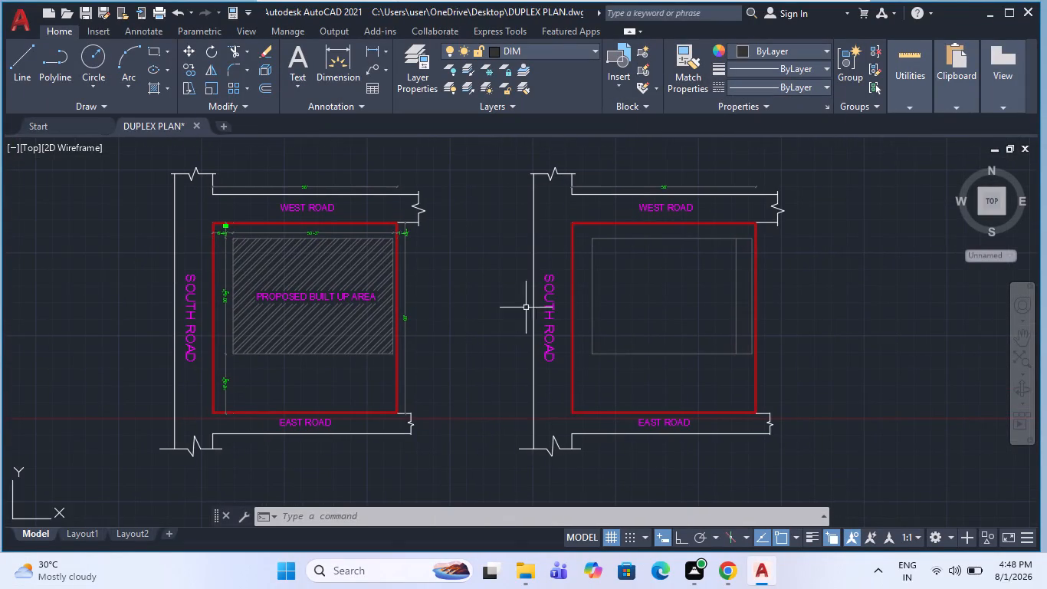
pyautogui.scroll(1, 640, 292)
pyautogui.moveTo(640, 288); pyautogui.dragTo(569, 312, button='middle')
pyautogui.scroll(-1, 576, 304)
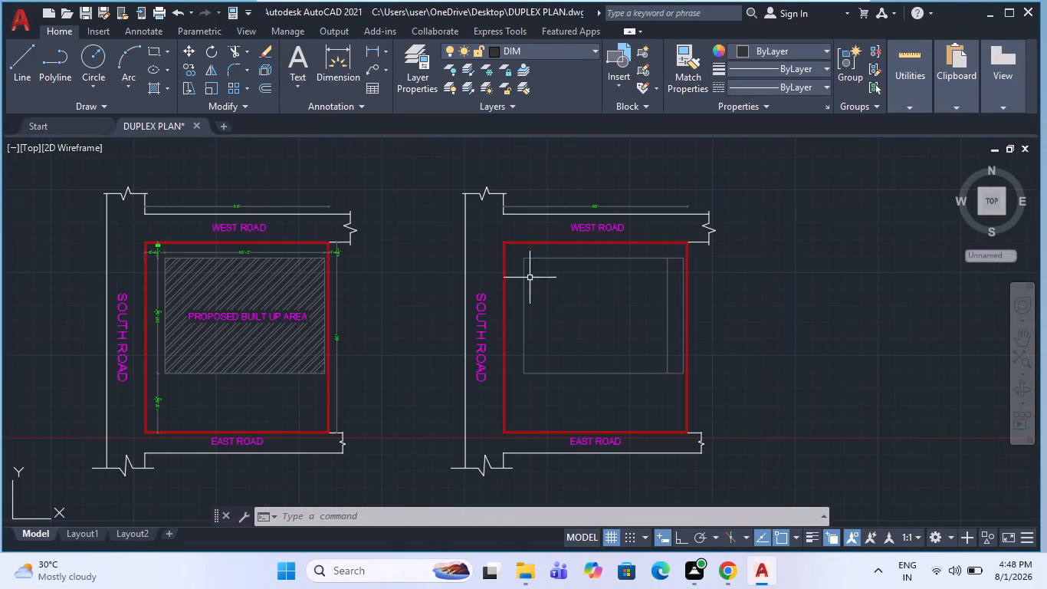
pyautogui.scroll(2, 651, 473)
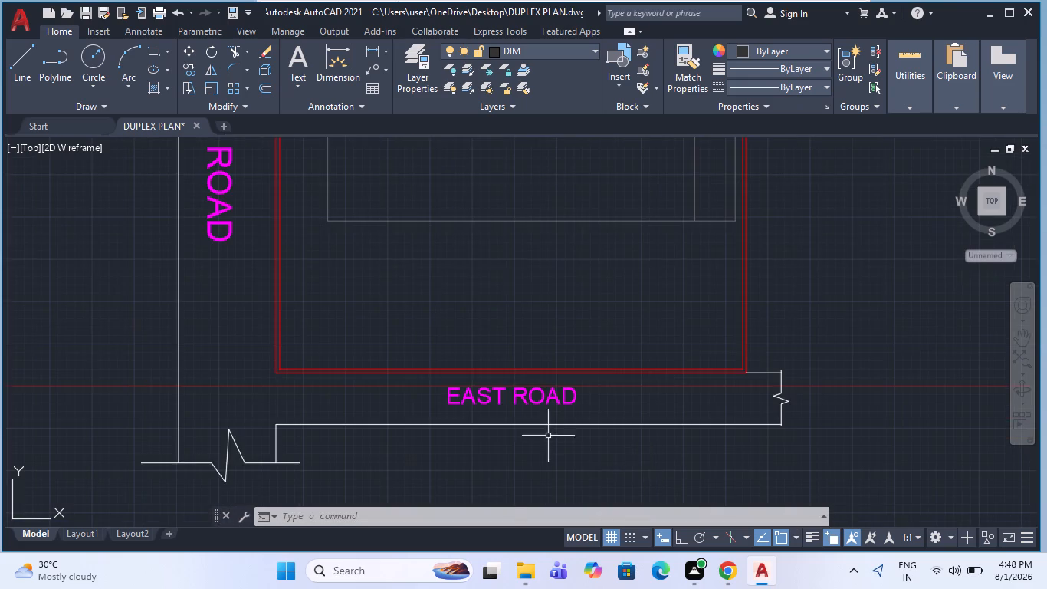
pyautogui.moveTo(548, 436); pyautogui.dragTo(583, 438, button='middle')
pyautogui.scroll(-1, 566, 427)
pyautogui.scroll(-1, 610, 350)
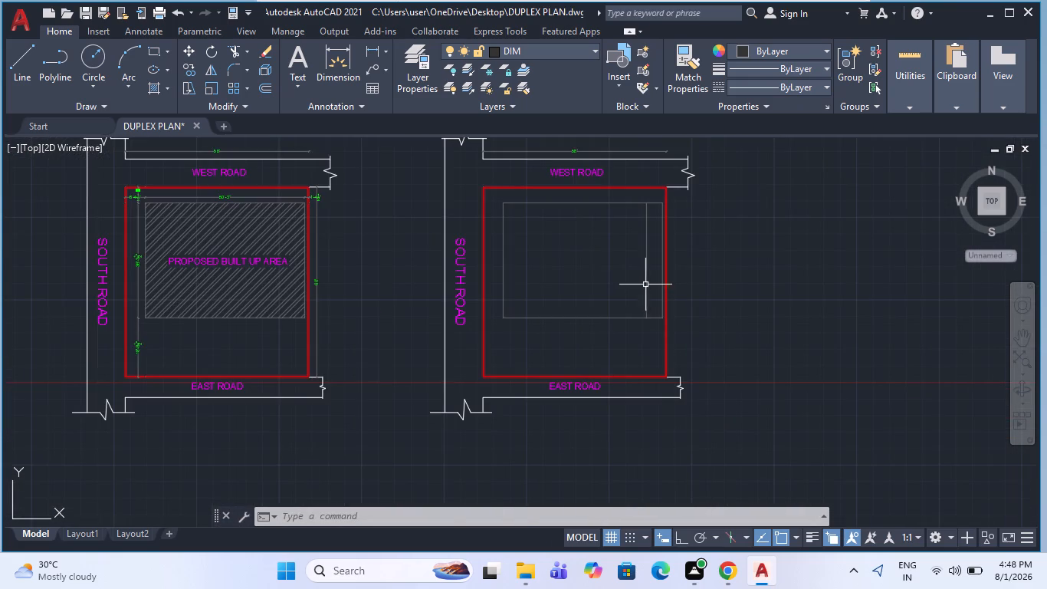
# Offset the bottom edge of the duplicate plan's building outline 6.5' toward the inside.
pyautogui.scroll(1, 650, 275)
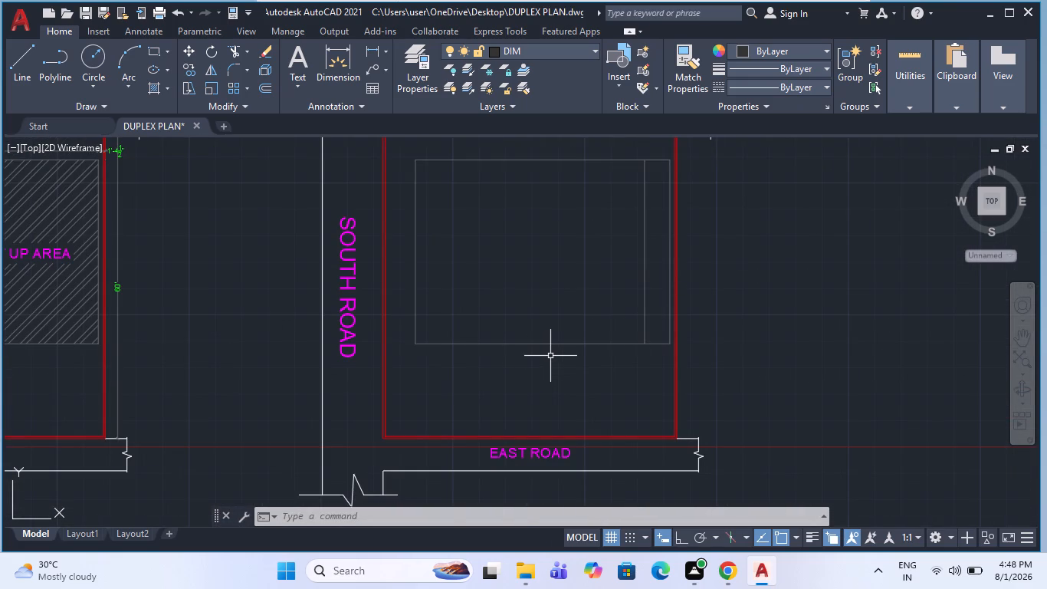
pyautogui.press('o')
pyautogui.press('Return')
pyautogui.write("6.5'")
pyautogui.press('Return')
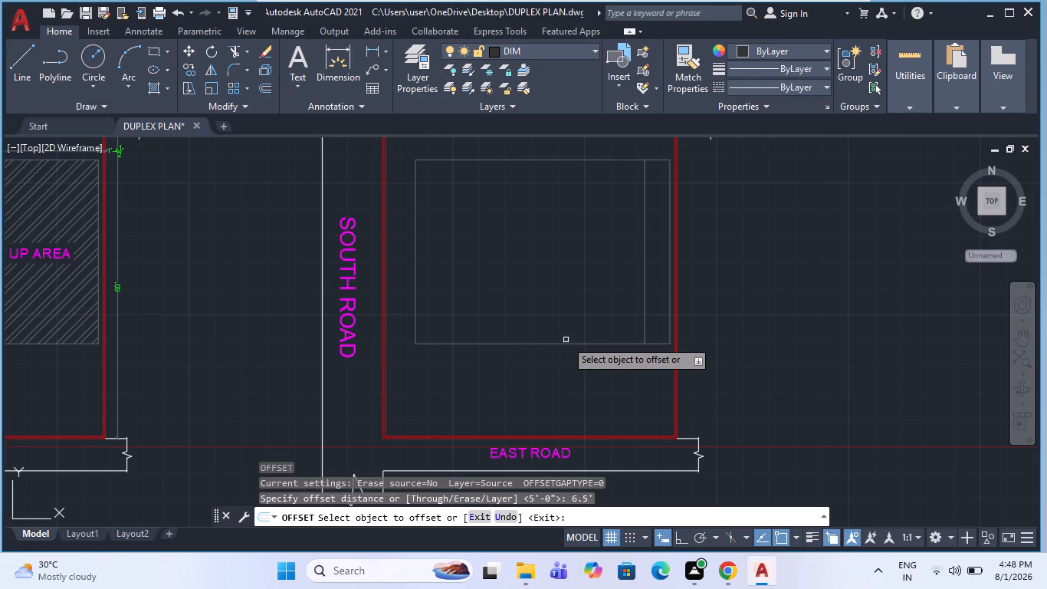
pyautogui.click(566, 343)
pyautogui.click(557, 239)
pyautogui.press('Escape')
# Fillet the new horizontal line with the inner vertical line near the right edge at radius 0 to form a square corner.
pyautogui.scroll(1, 622, 301)
pyautogui.press('f')
pyautogui.press('space')
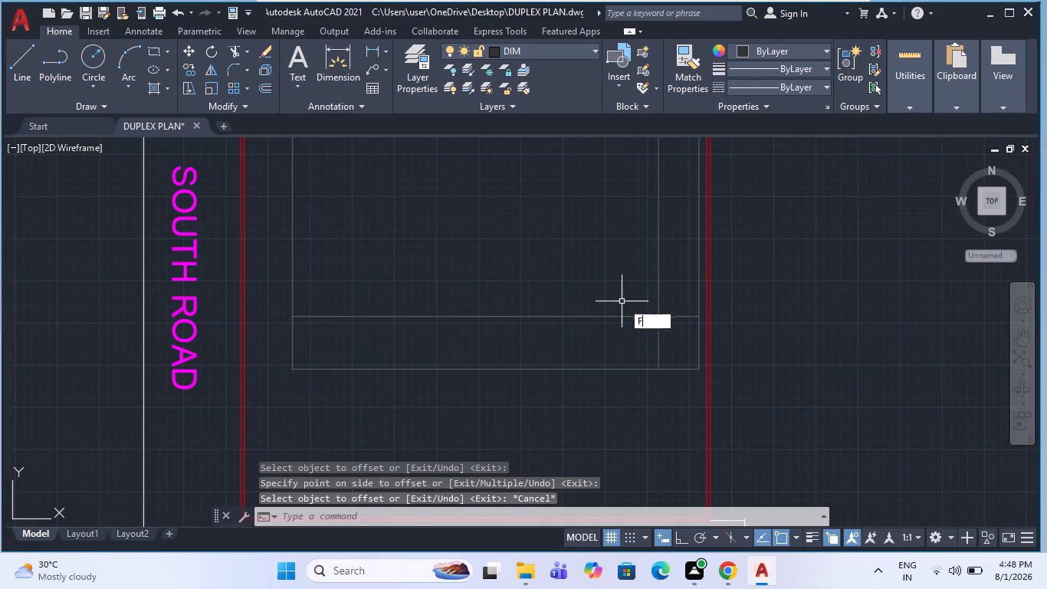
pyautogui.click(632, 319)
pyautogui.click(661, 285)
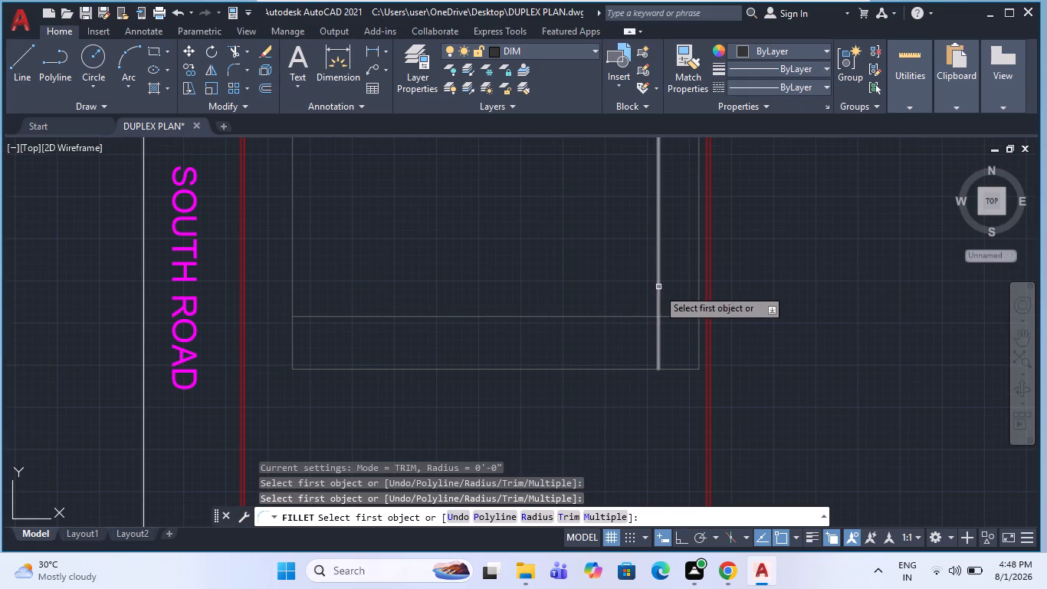
pyautogui.click(658, 288)
pyautogui.click(633, 316)
pyautogui.press('Escape')
pyautogui.scroll(-2, 629, 362)
pyautogui.press('Escape')
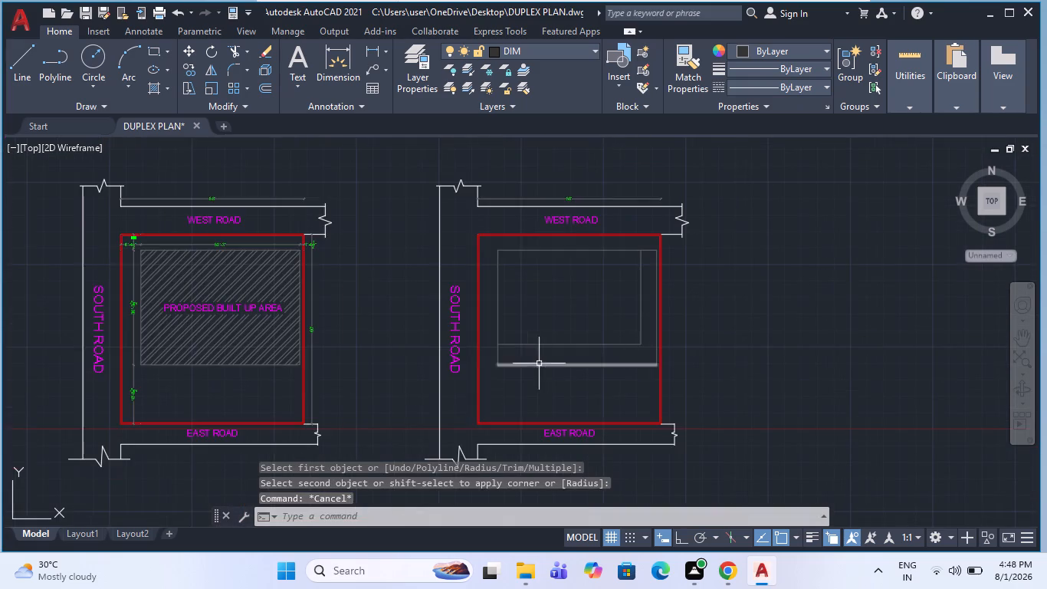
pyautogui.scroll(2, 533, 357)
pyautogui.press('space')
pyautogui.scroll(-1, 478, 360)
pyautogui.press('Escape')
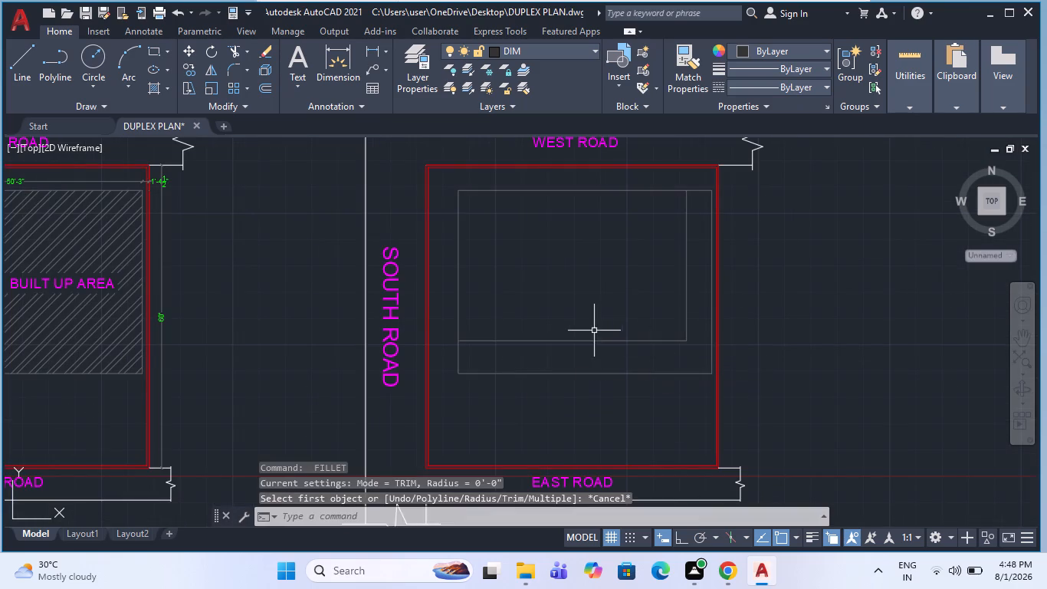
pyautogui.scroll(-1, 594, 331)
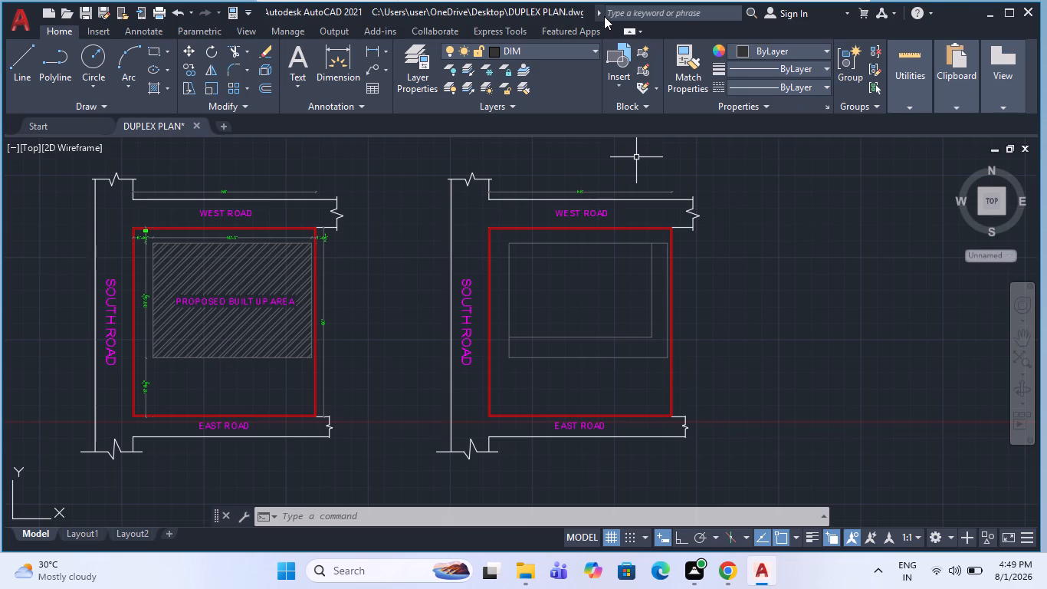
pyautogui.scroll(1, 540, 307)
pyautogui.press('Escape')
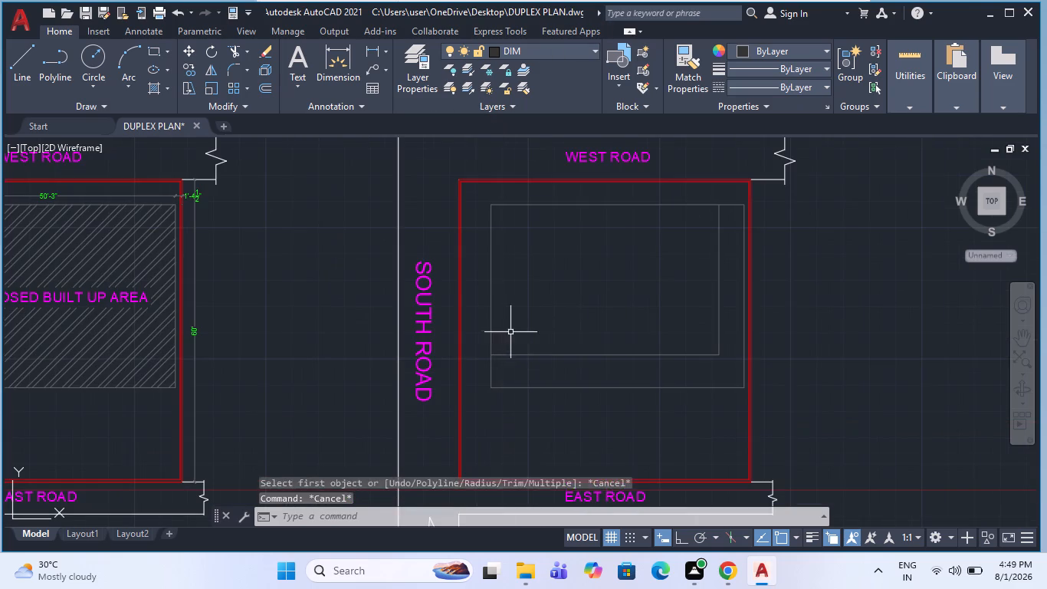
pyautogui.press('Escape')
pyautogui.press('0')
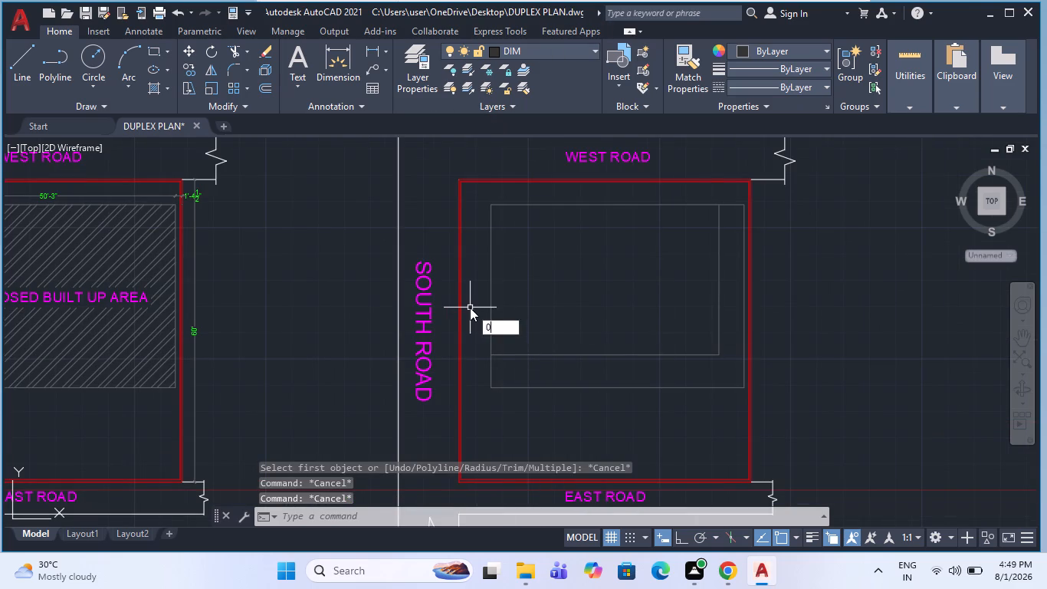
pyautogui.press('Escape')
# Offset the left edge, top edge, inner right line and inner bottom line of the duplicate plan's building 9" inward for wall thickness.
pyautogui.press('o')
pyautogui.press('Return')
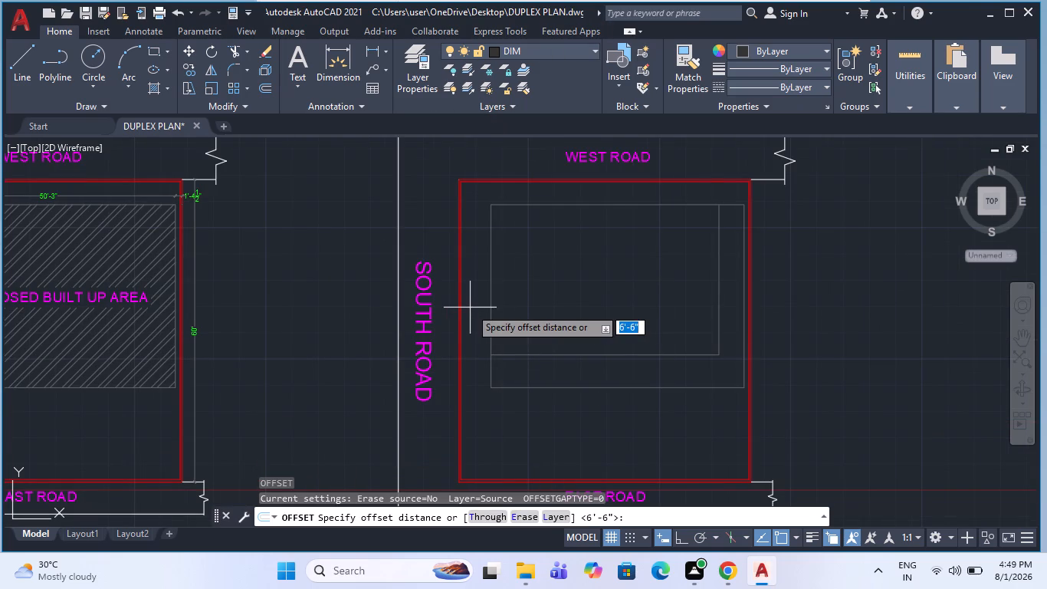
pyautogui.press('9')
pyautogui.press('Return')
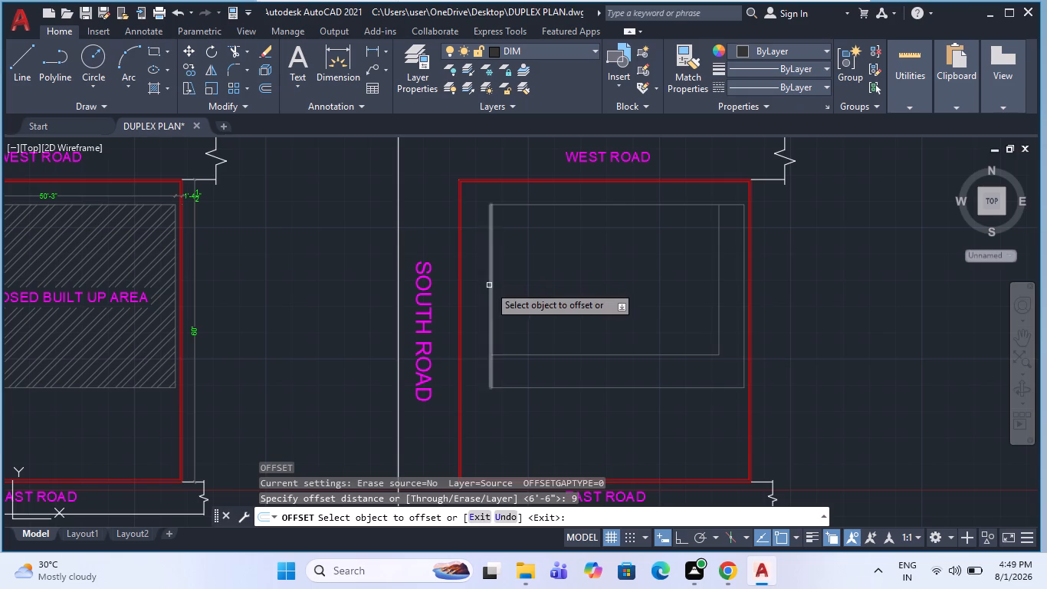
pyautogui.click(489, 285)
pyautogui.click(632, 278)
pyautogui.click(599, 204)
pyautogui.click(597, 289)
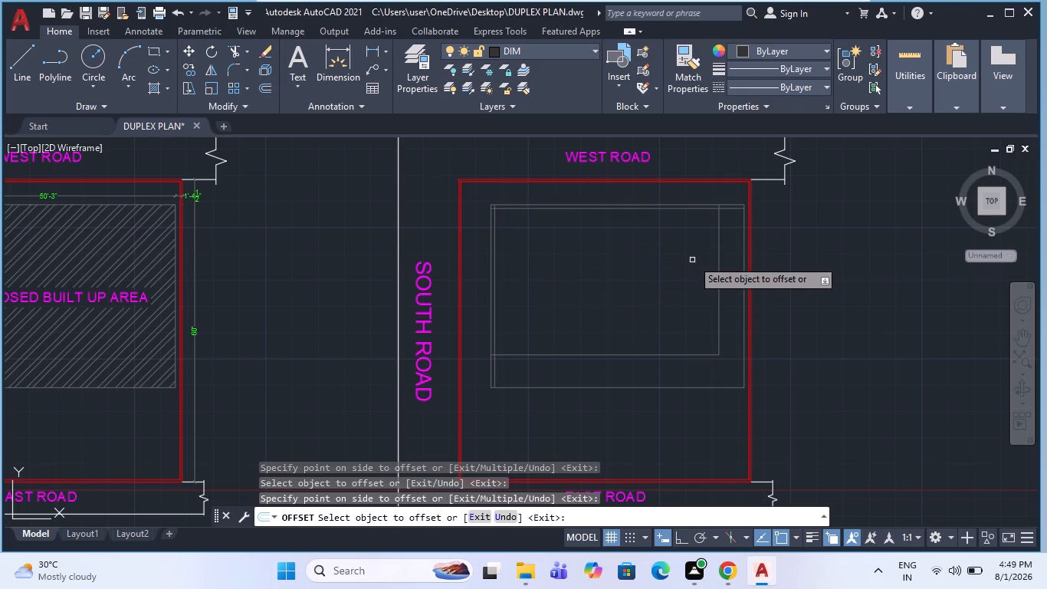
pyautogui.click(720, 251)
pyautogui.click(632, 276)
pyautogui.click(645, 355)
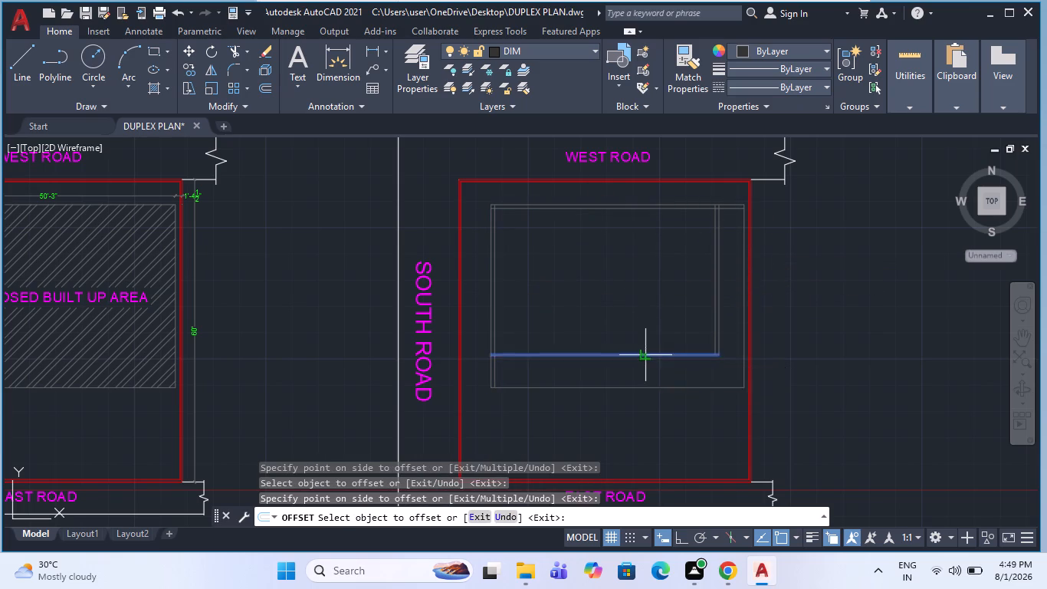
pyautogui.click(635, 256)
pyautogui.press('Escape')
# Fillet the inner wall lines at radius 0 to square off the building's lower-left and lower-right inner corners.
pyautogui.scroll(1, 493, 363)
pyautogui.press('f')
pyautogui.press('space')
pyautogui.click(494, 327)
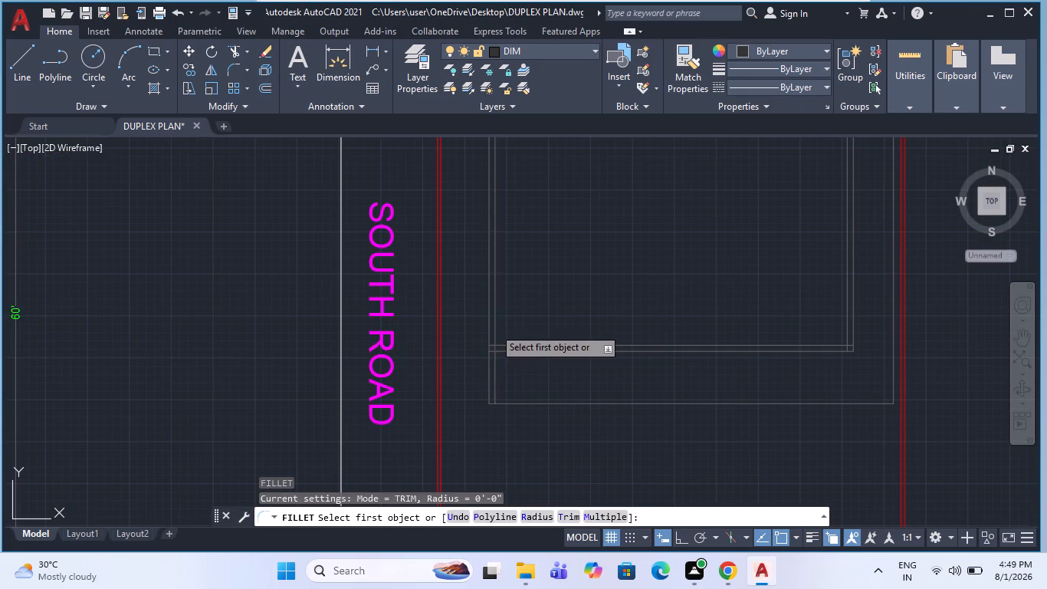
pyautogui.click(515, 346)
pyautogui.press('Escape')
pyautogui.scroll(-1, 495, 358)
pyautogui.scroll(2, 701, 343)
pyautogui.press('space')
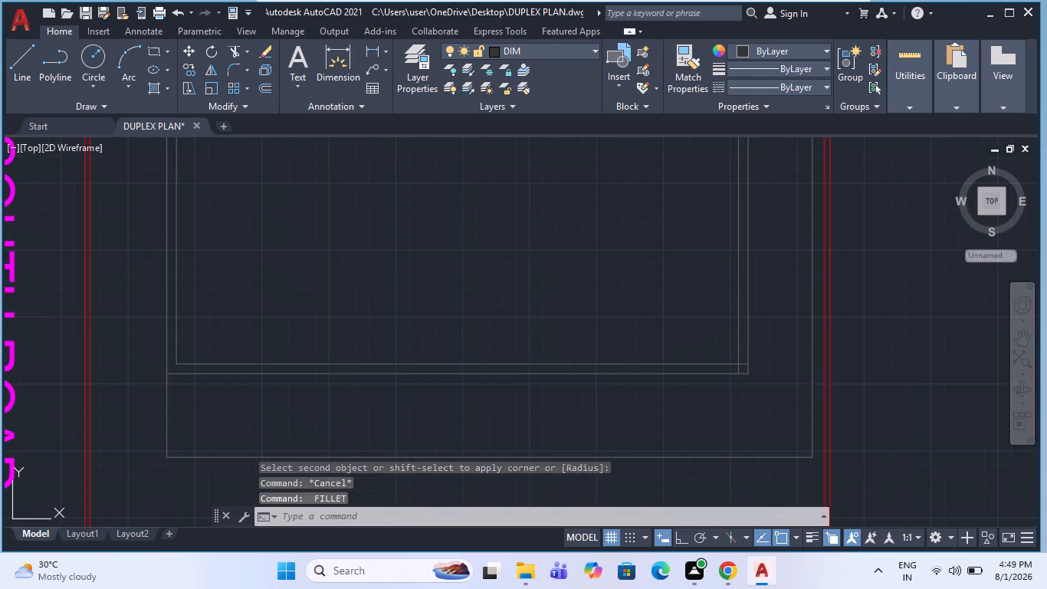
pyautogui.click(719, 367)
pyautogui.click(721, 363)
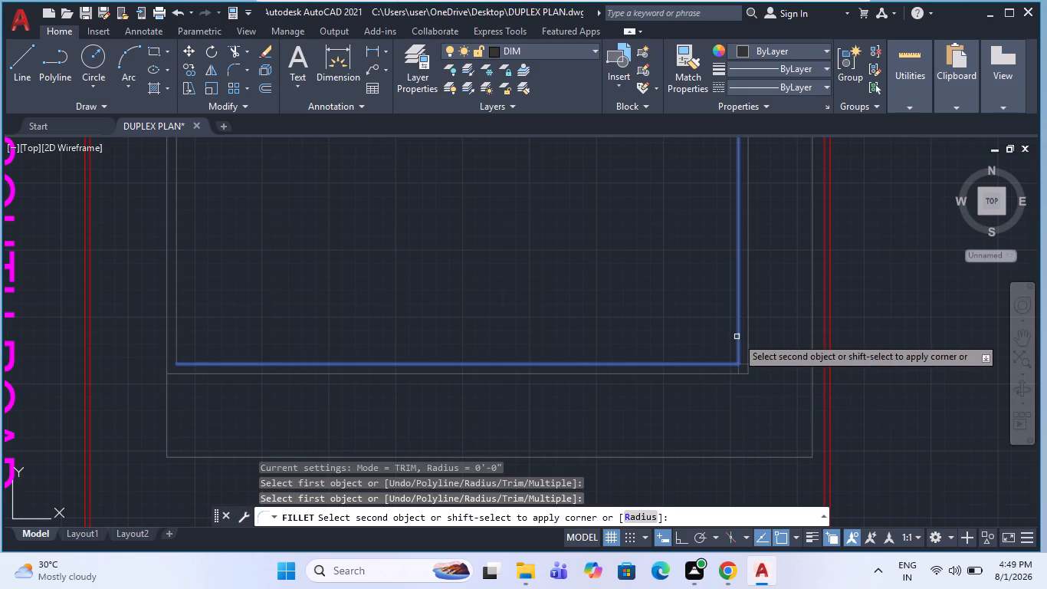
pyautogui.click(738, 337)
# Fillet the inner wall lines at radius 0 to square off the building's upper-right and upper-left inner corners.
pyautogui.scroll(-2, 686, 371)
pyautogui.scroll(2, 681, 245)
pyautogui.press('f')
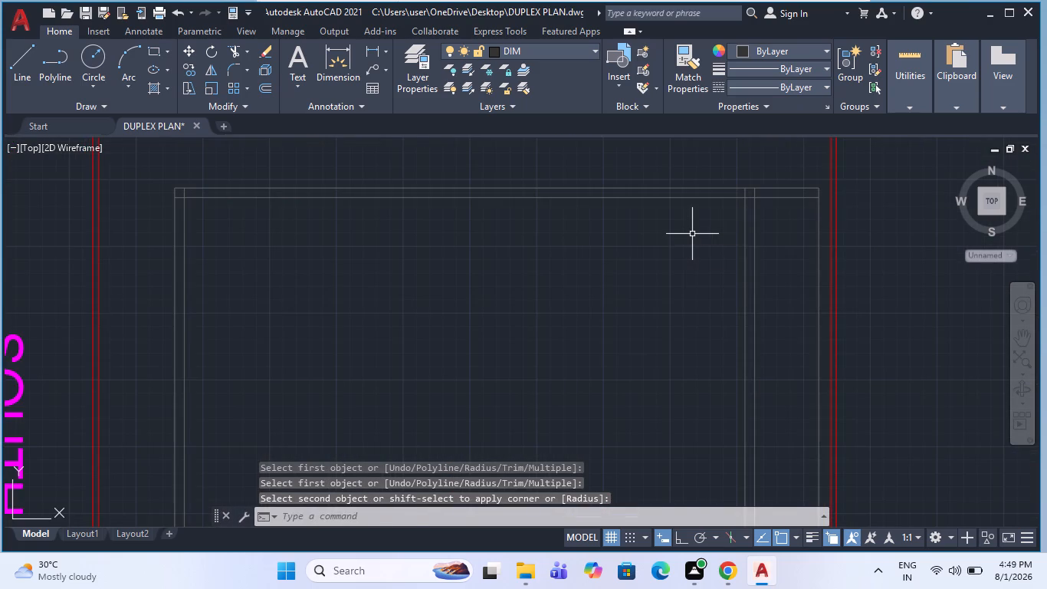
pyautogui.press('space')
pyautogui.click(711, 196)
pyautogui.click(745, 246)
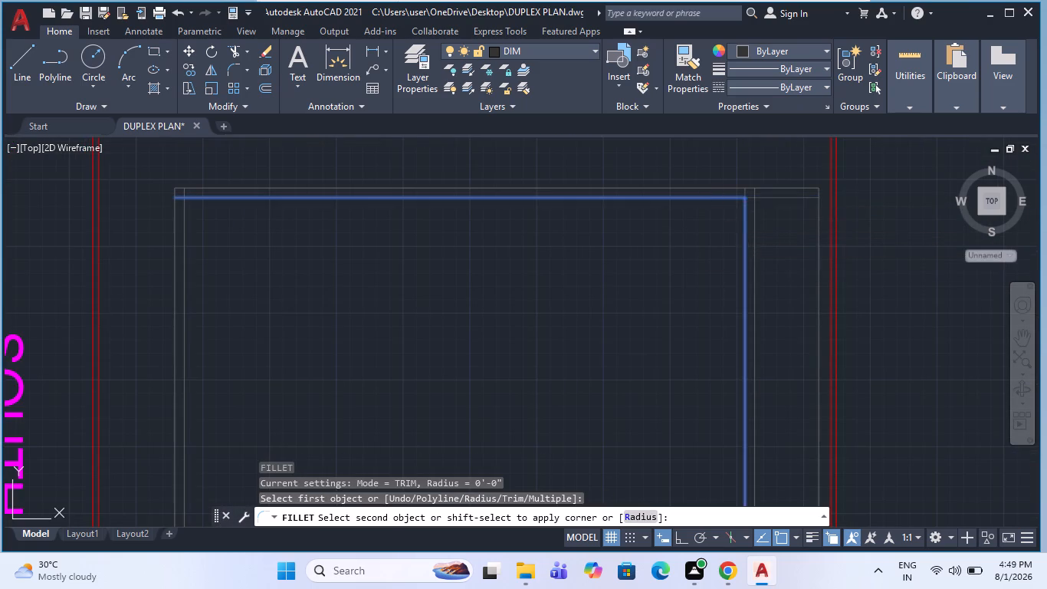
pyautogui.press('Escape')
pyautogui.scroll(-1, 659, 216)
pyautogui.press('Escape')
pyautogui.scroll(-1, 694, 207)
pyautogui.scroll(1, 566, 362)
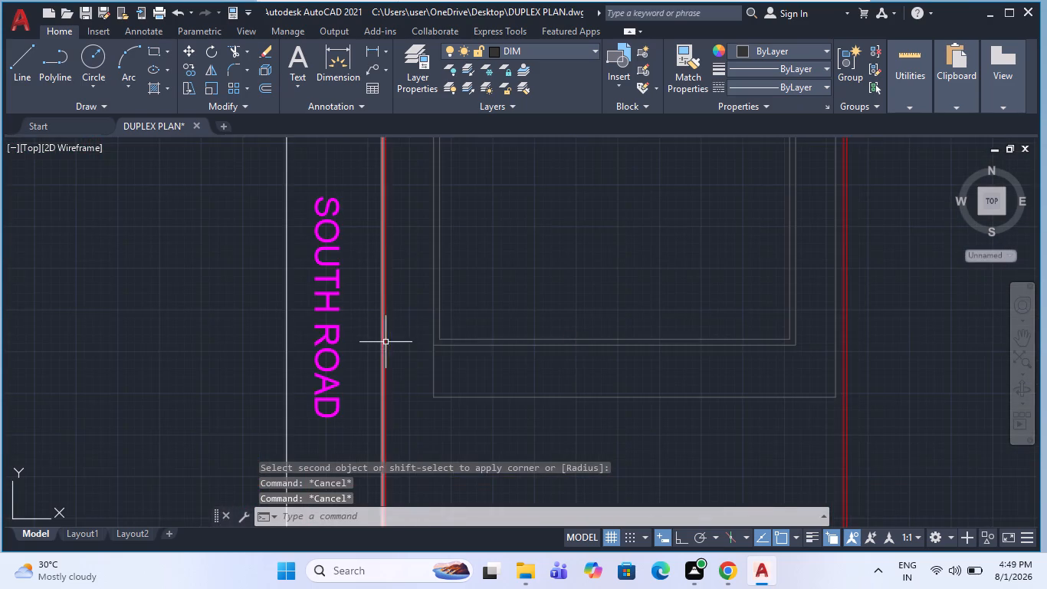
pyautogui.scroll(-1, 451, 383)
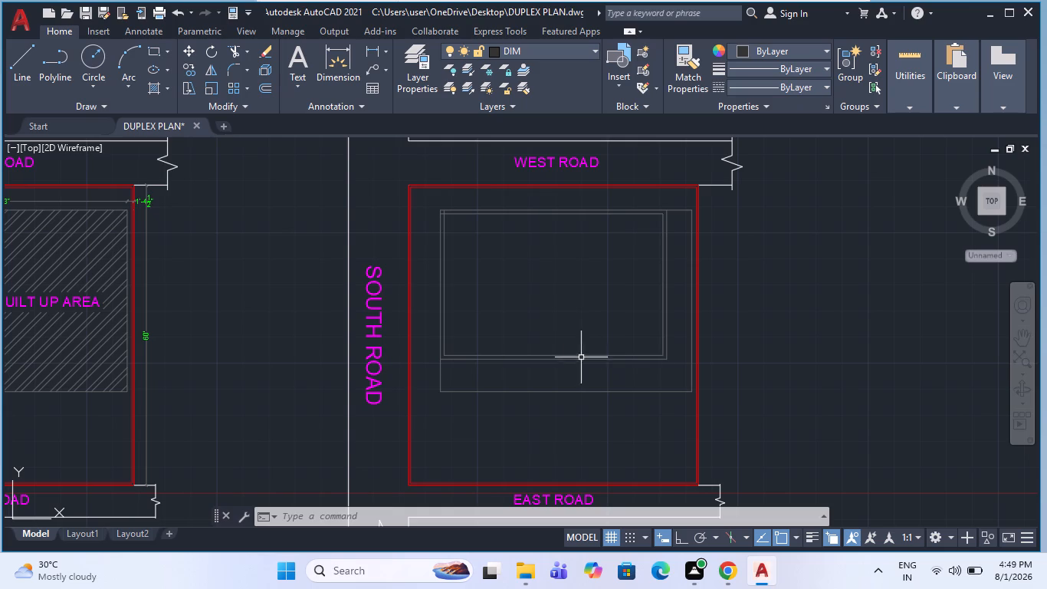
pyautogui.scroll(1, 441, 240)
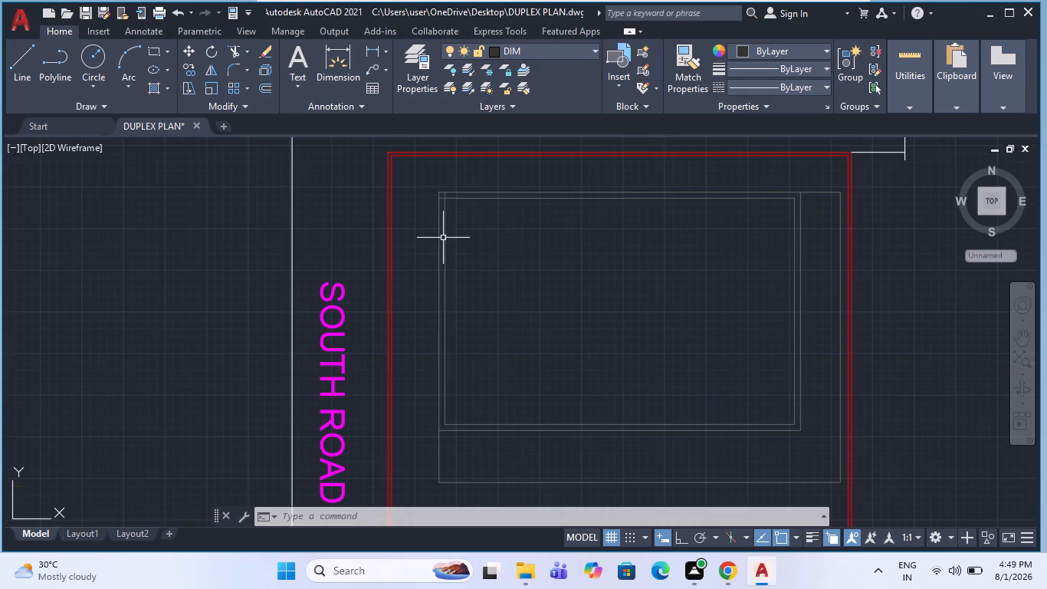
pyautogui.press('f')
pyautogui.press('space')
pyautogui.click(447, 221)
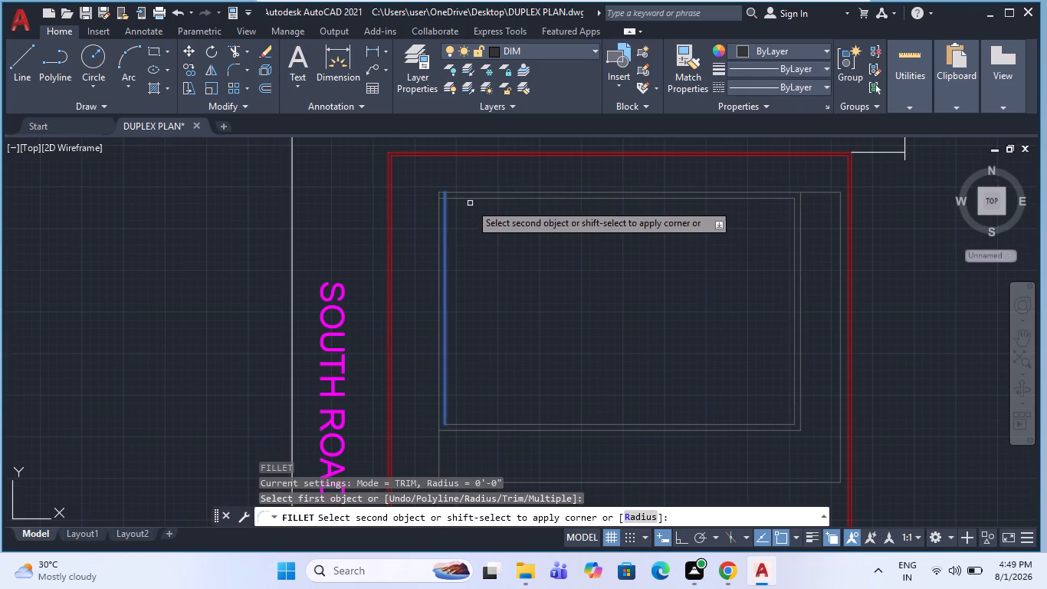
pyautogui.click(473, 199)
pyautogui.press('Escape')
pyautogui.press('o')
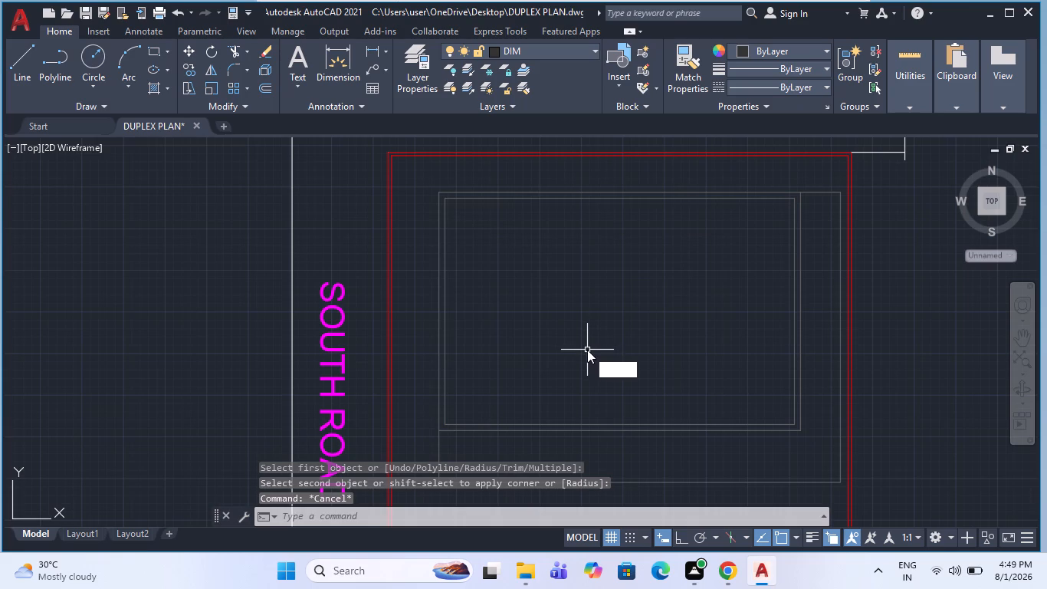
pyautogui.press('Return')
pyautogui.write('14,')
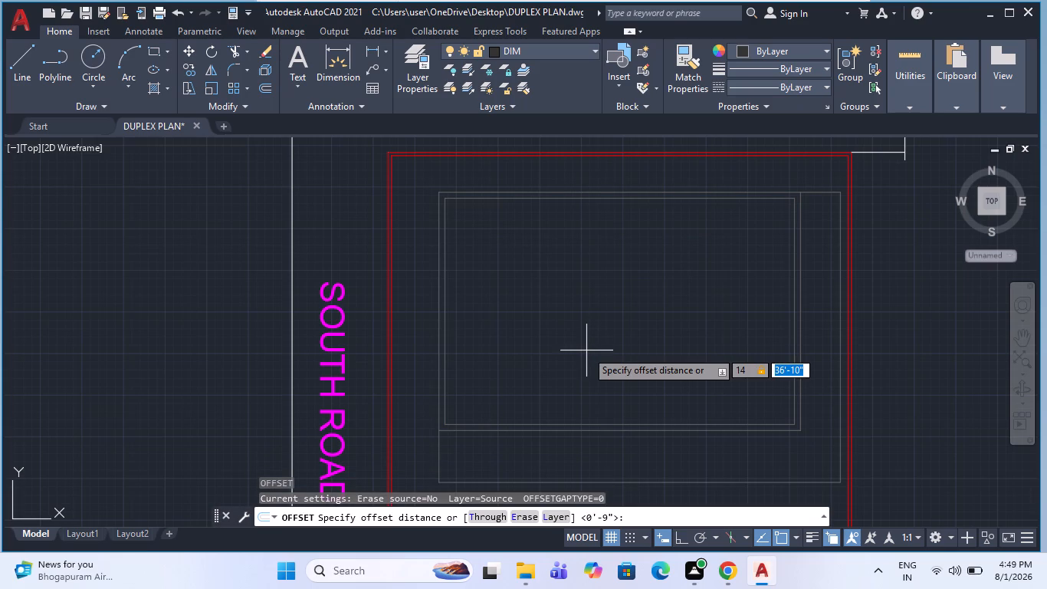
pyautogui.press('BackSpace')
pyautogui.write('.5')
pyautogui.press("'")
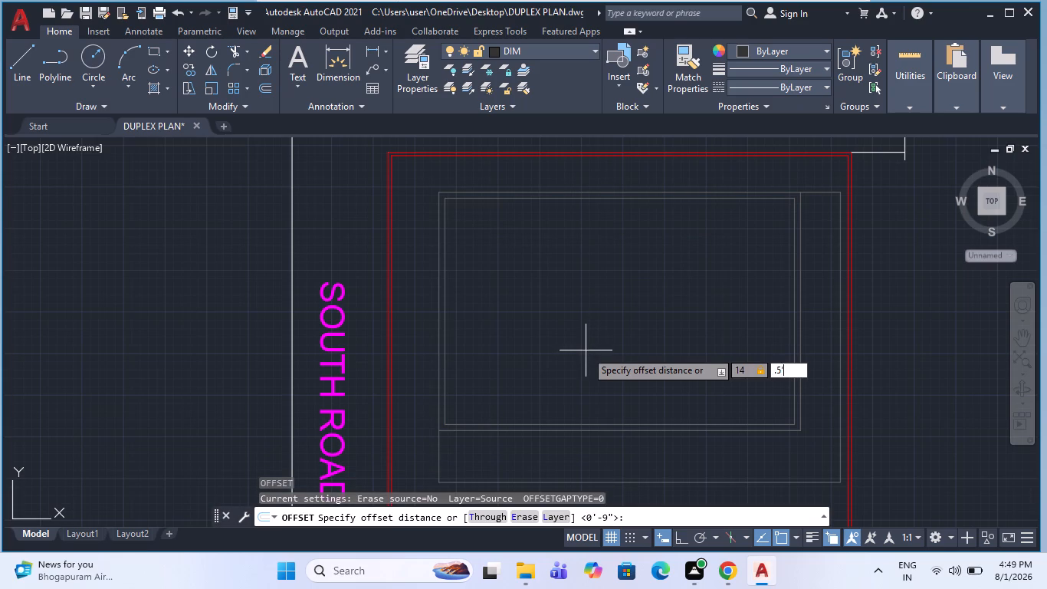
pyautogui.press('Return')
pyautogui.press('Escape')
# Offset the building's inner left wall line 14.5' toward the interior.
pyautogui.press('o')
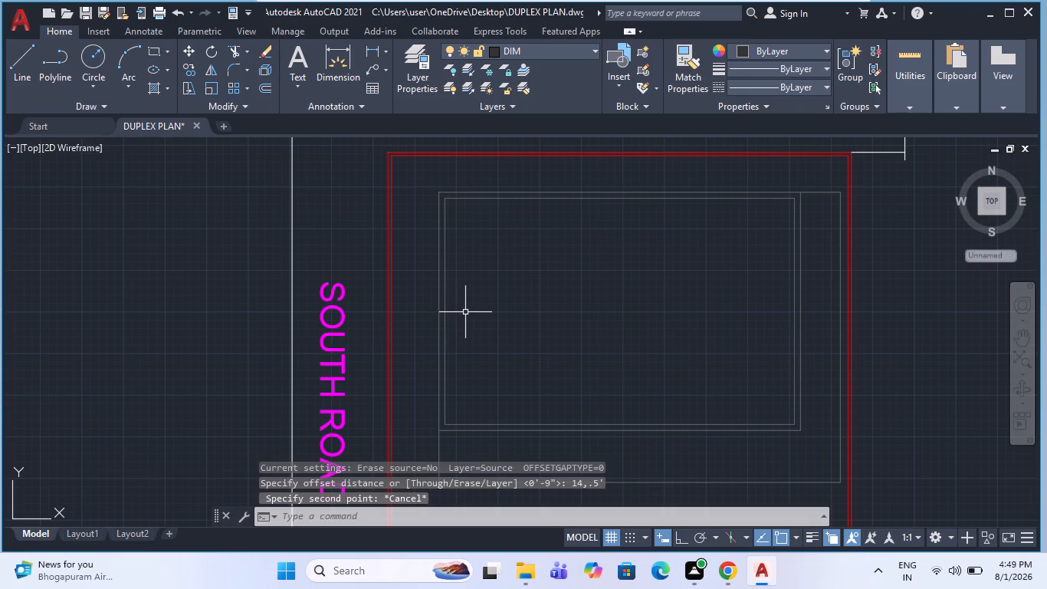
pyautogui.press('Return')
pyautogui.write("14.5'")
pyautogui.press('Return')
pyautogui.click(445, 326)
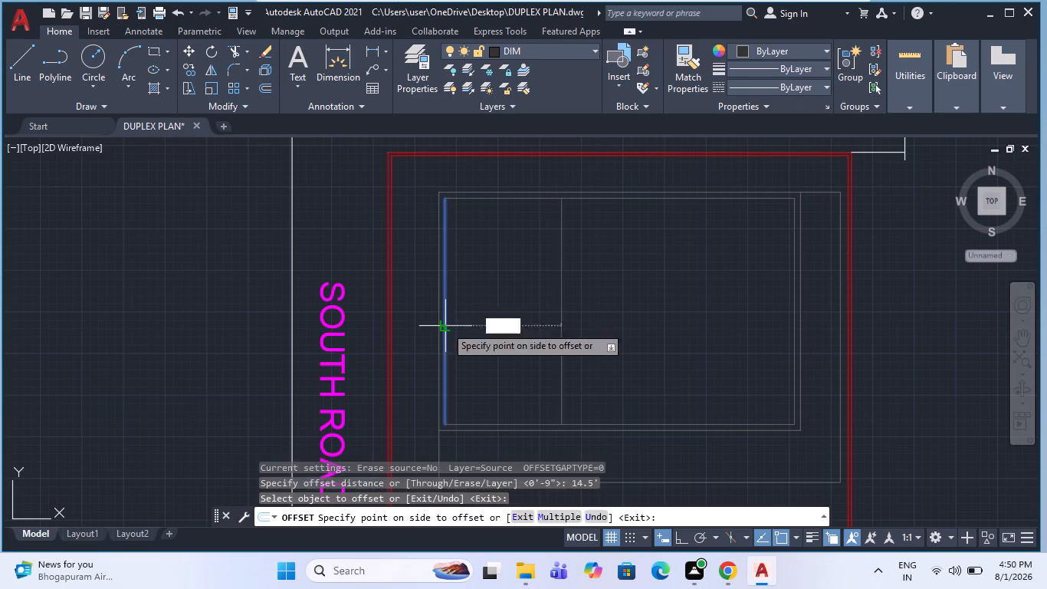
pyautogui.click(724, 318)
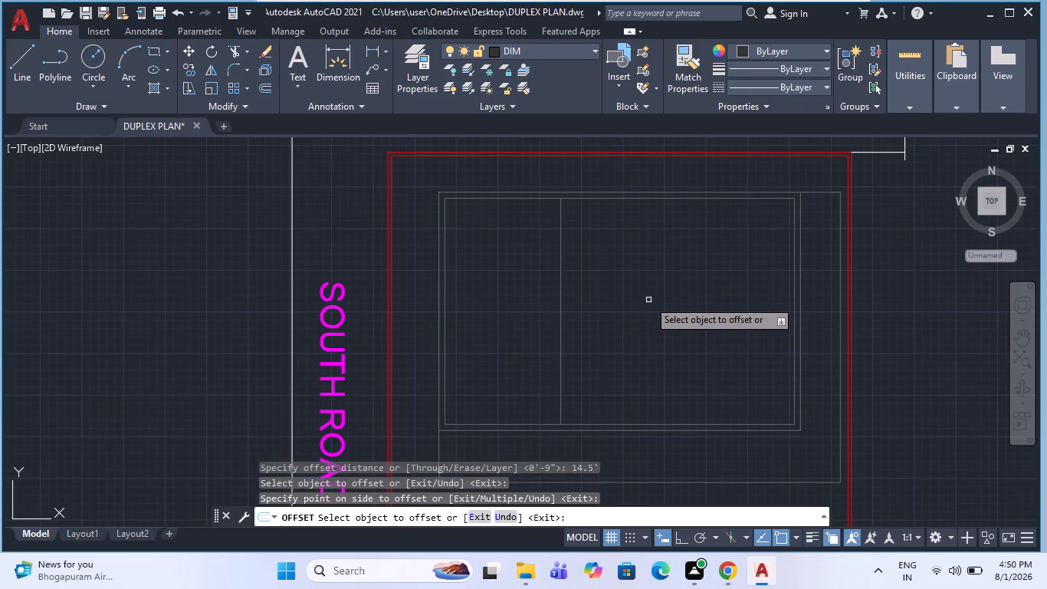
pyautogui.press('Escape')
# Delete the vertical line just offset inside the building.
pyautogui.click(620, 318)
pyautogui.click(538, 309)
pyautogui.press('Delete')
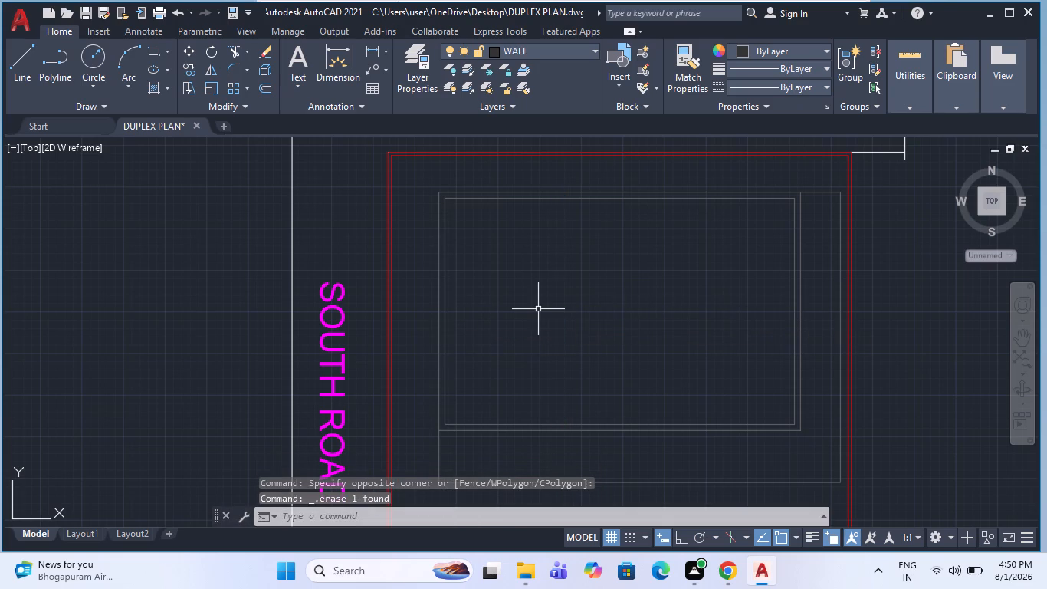
# Offset the building's inner left wall line 16' toward the interior to start the first vertical partition.
pyautogui.press('o')
pyautogui.press('Return')
pyautogui.write('15')
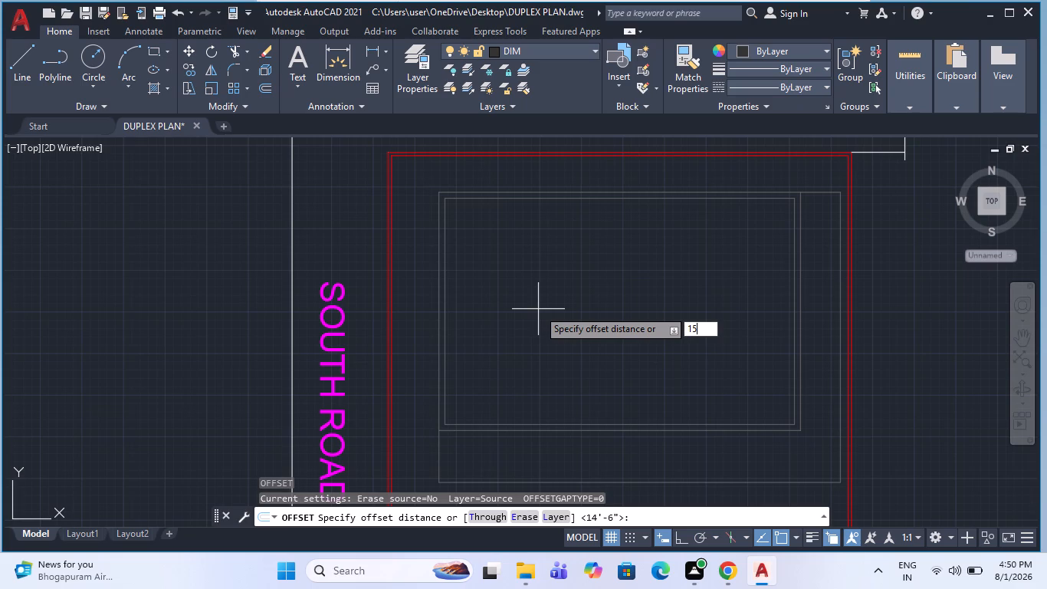
pyautogui.press('BackSpace')
pyautogui.press('6')
pyautogui.press("'")
pyautogui.press('Return')
pyautogui.click(445, 324)
pyautogui.click(658, 301)
pyautogui.press('Escape')
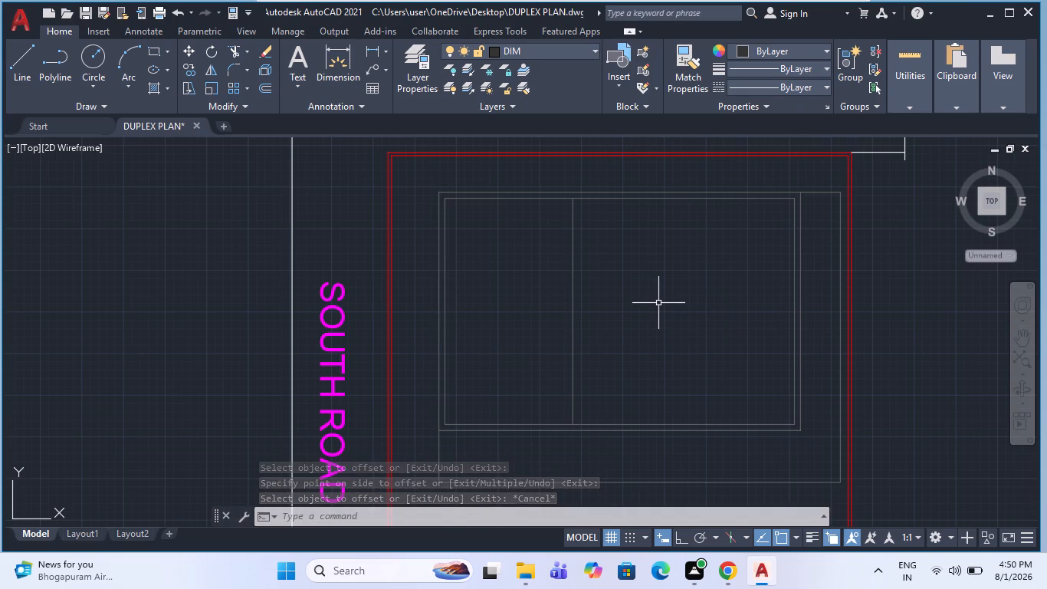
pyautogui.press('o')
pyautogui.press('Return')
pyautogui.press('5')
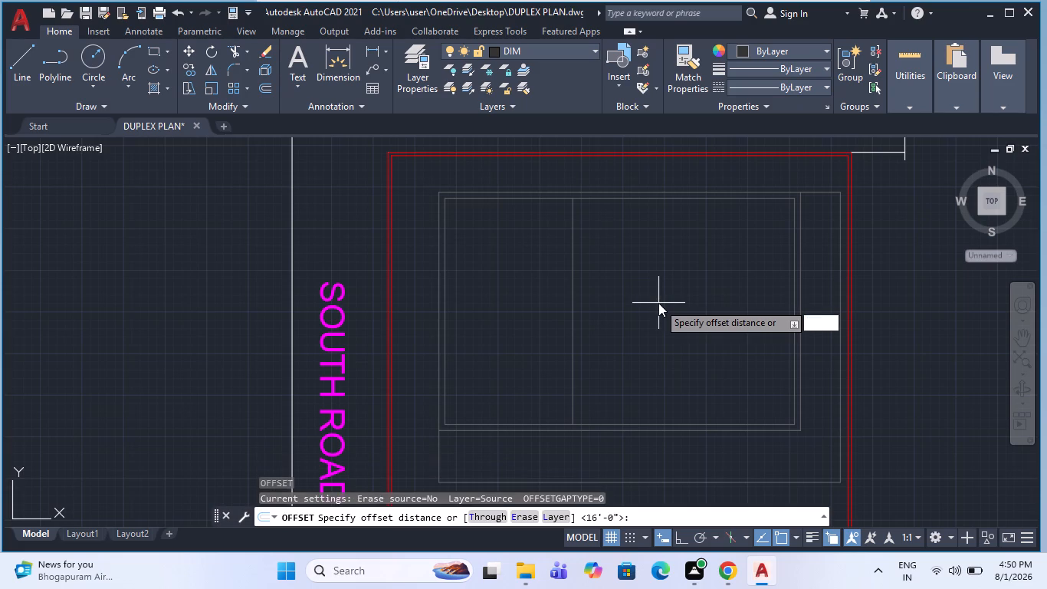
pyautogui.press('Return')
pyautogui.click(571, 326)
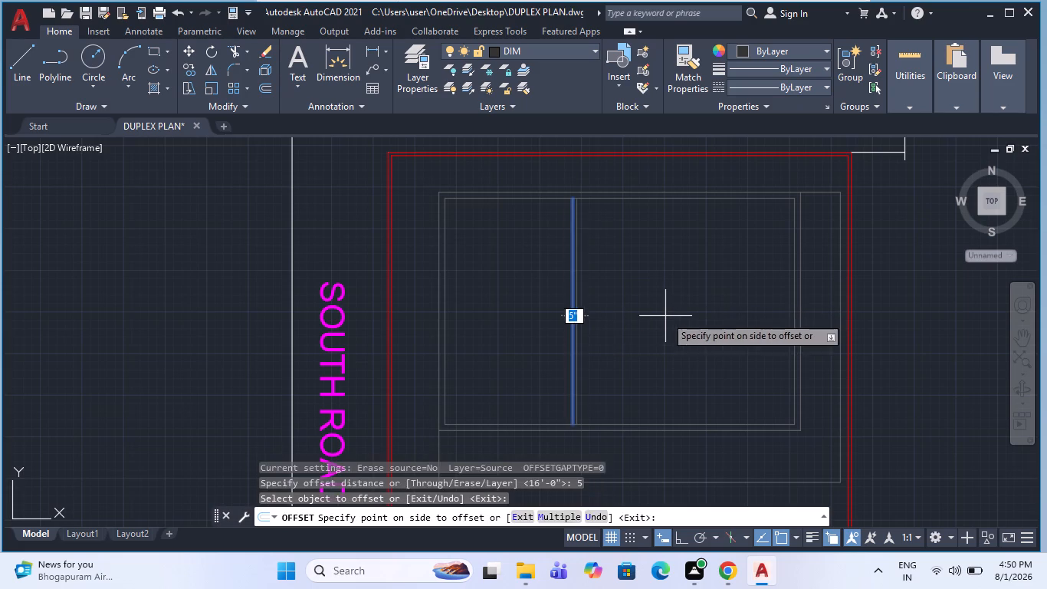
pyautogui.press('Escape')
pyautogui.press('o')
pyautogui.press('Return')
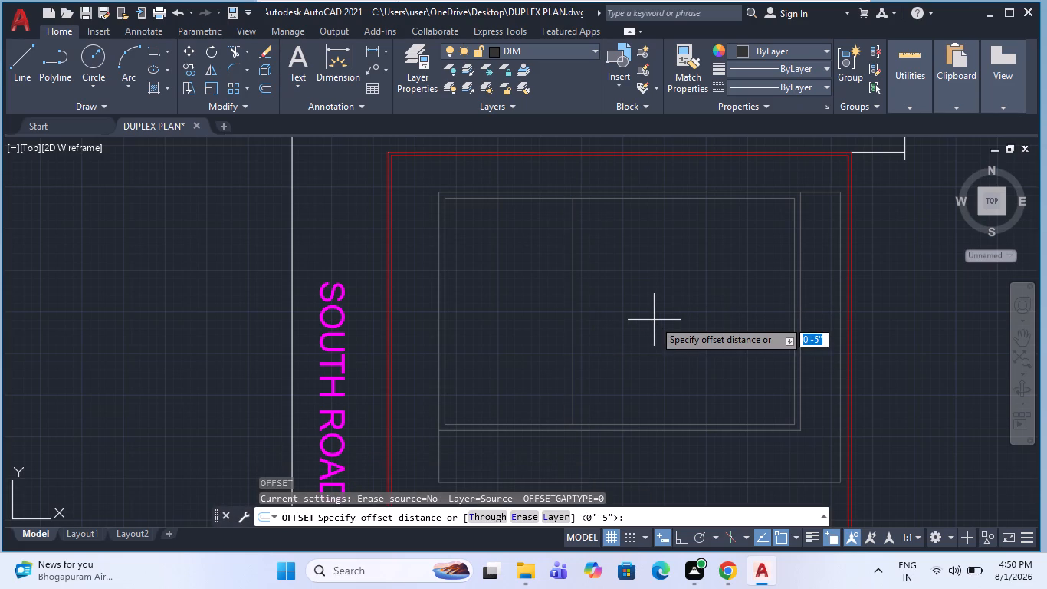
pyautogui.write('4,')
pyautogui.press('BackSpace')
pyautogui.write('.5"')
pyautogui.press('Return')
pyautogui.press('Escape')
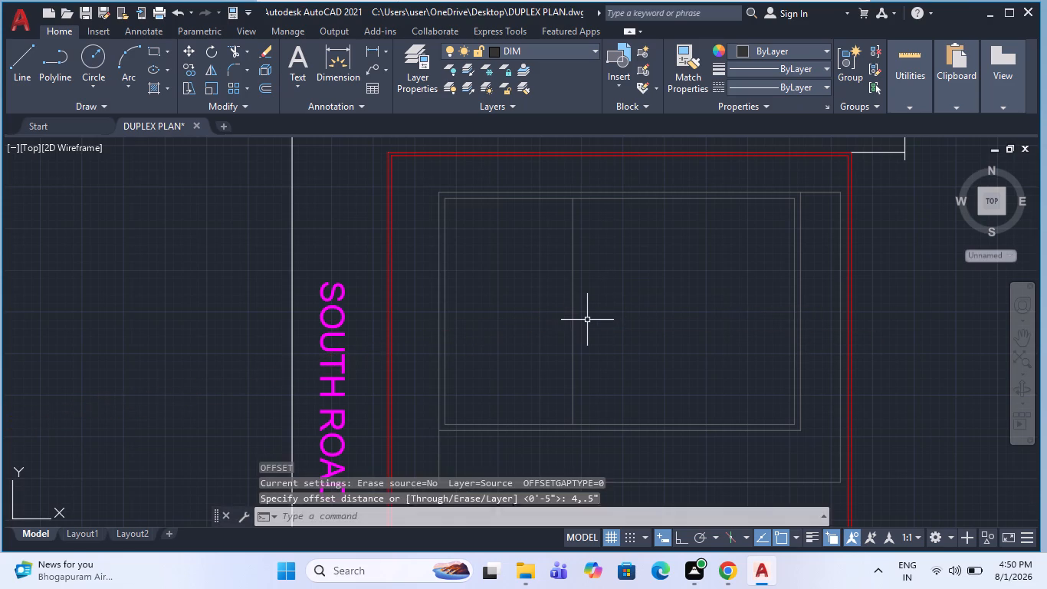
# Offset the new vertical partition line 4.5" to the right to give the partition wall its thickness.
pyautogui.press('o')
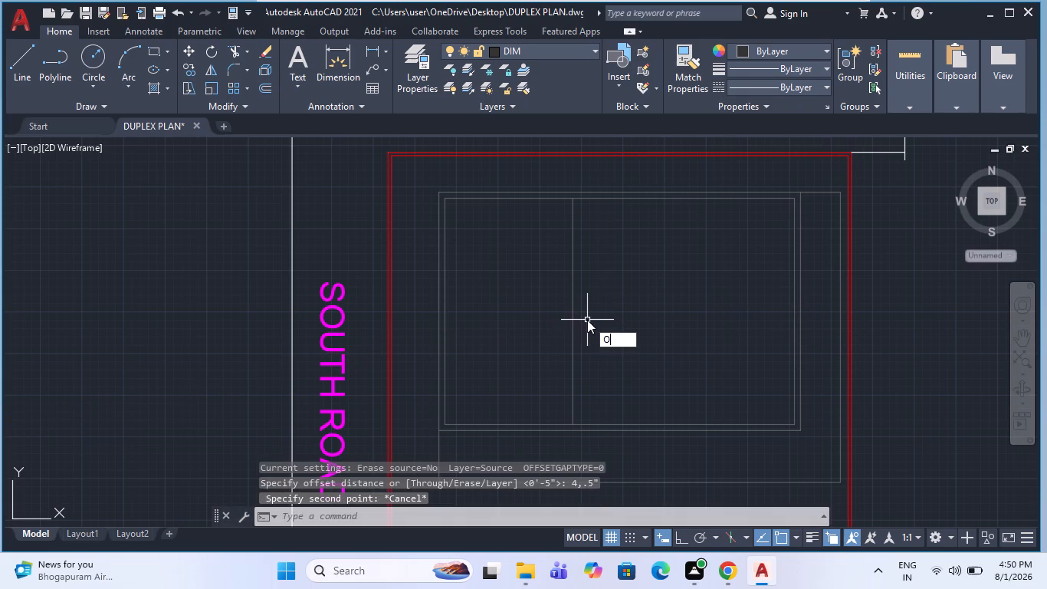
pyautogui.press('Return')
pyautogui.write('4.5"')
pyautogui.press('Return')
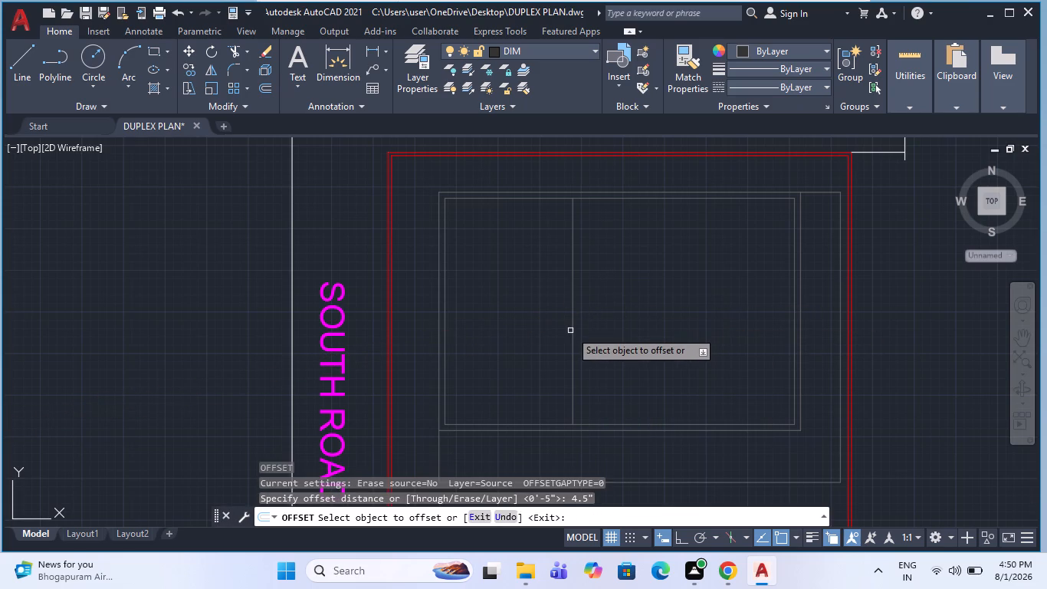
pyautogui.click(570, 331)
pyautogui.click(573, 331)
pyautogui.click(737, 319)
pyautogui.press('Escape')
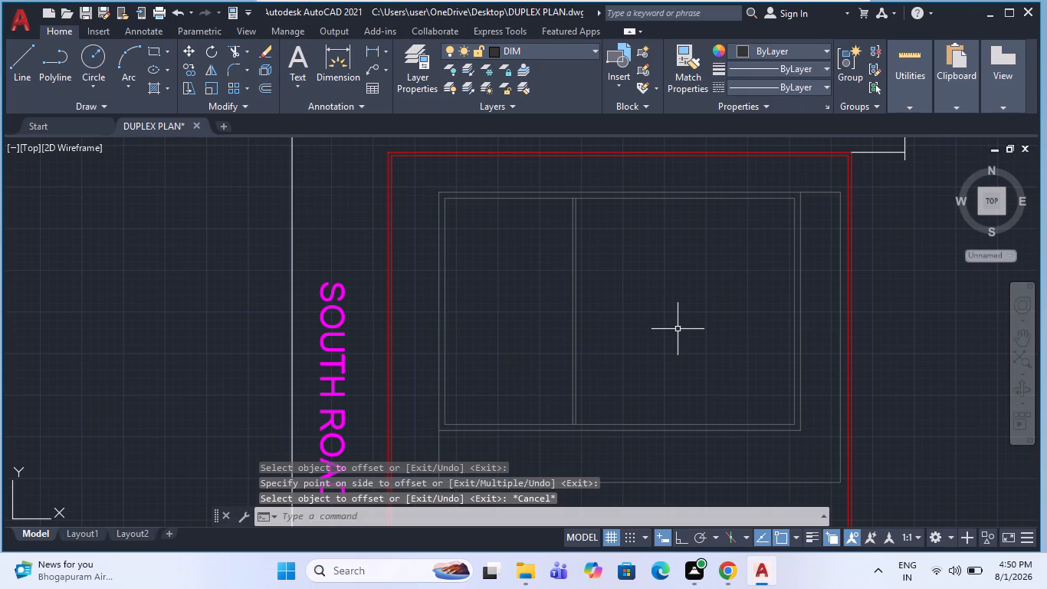
# Offset the right-hand line of the first partition wall 5' to the right to start a second vertical partition.
pyautogui.scroll(-1, 593, 303)
pyautogui.press('o')
pyautogui.press('Return')
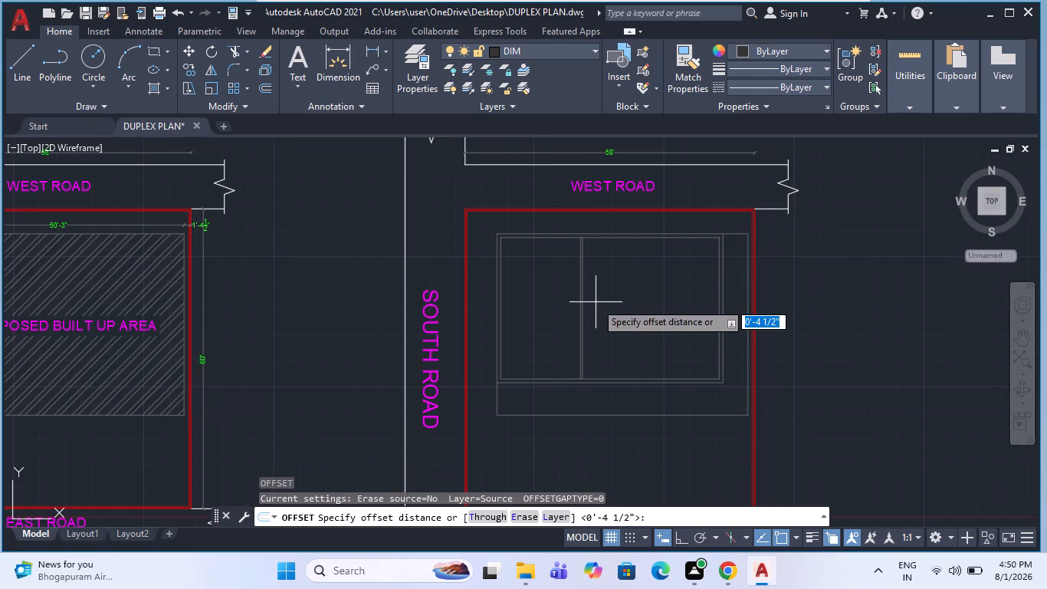
pyautogui.write('5;')
pyautogui.press('BackSpace')
pyautogui.press("'")
pyautogui.press('Return')
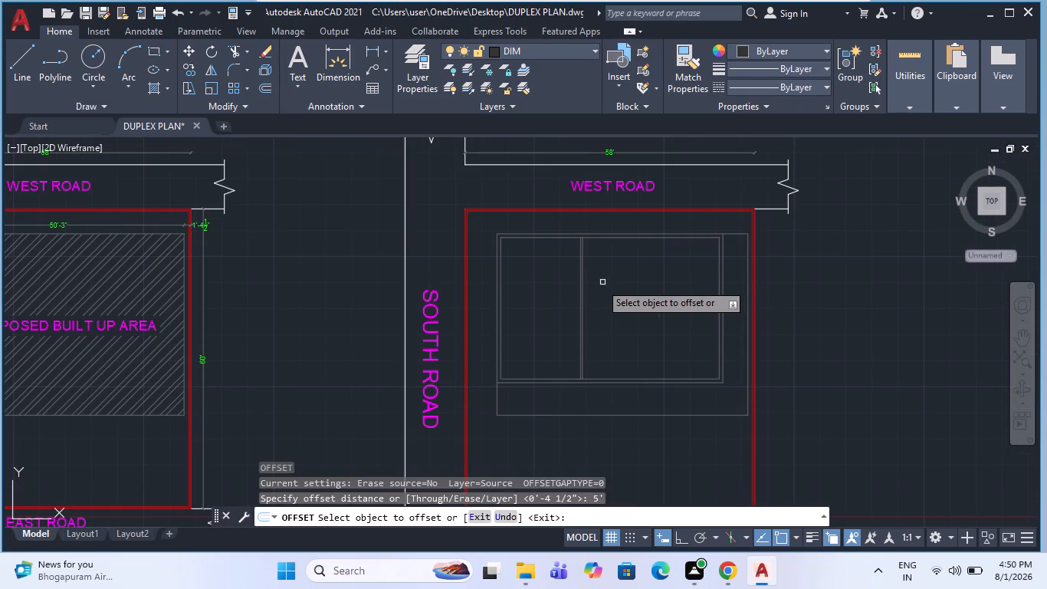
pyautogui.scroll(2, 595, 288)
pyautogui.click(566, 309)
pyautogui.click(712, 311)
pyautogui.press('Escape')
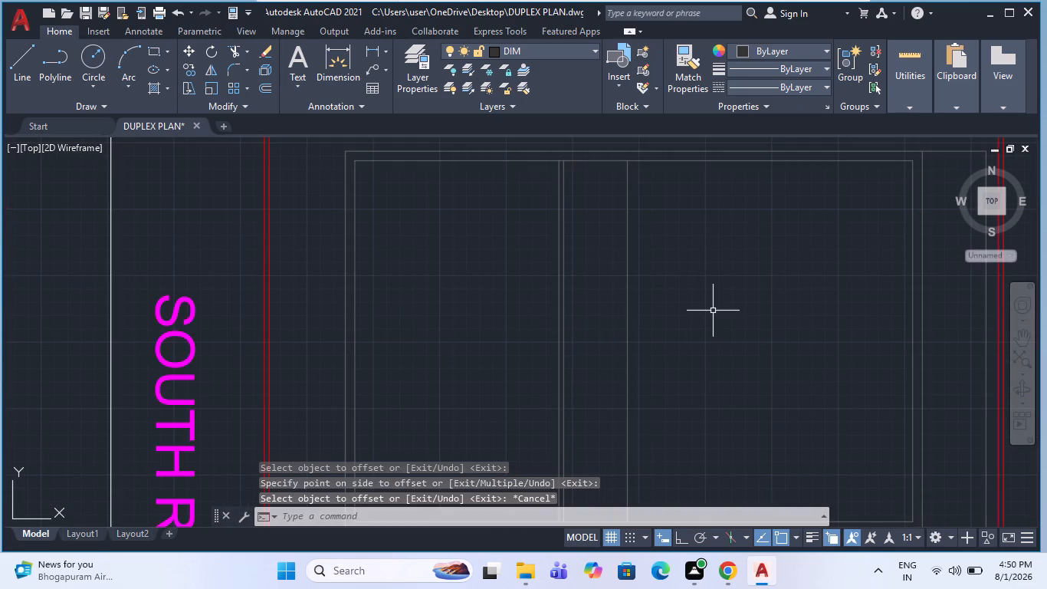
# Offset the second vertical partition line 4.5" to the right for its wall thickness.
pyautogui.press('o')
pyautogui.press('Return')
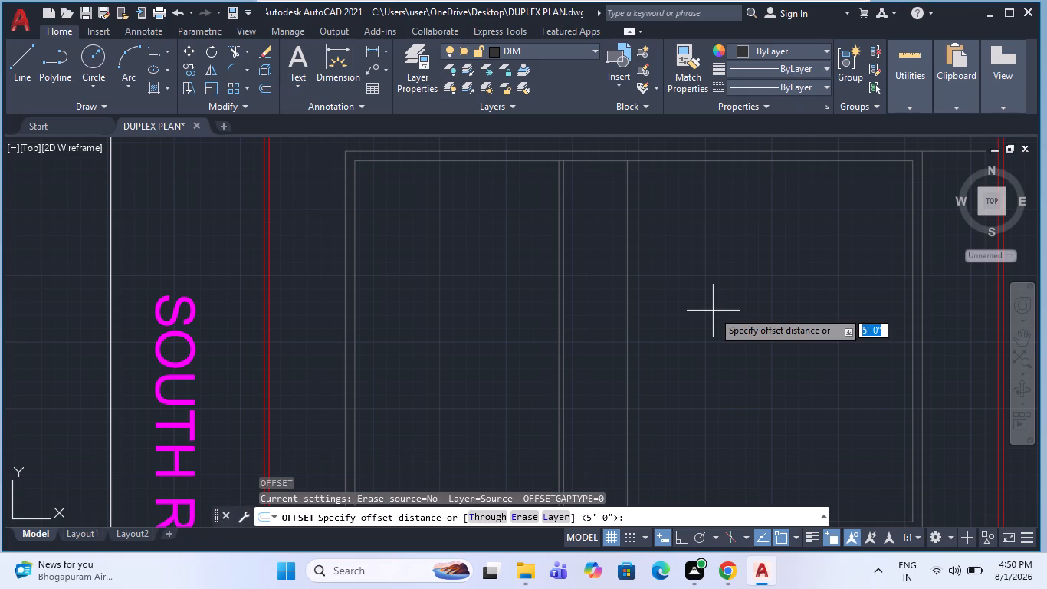
pyautogui.write('4.5"')
pyautogui.press('Return')
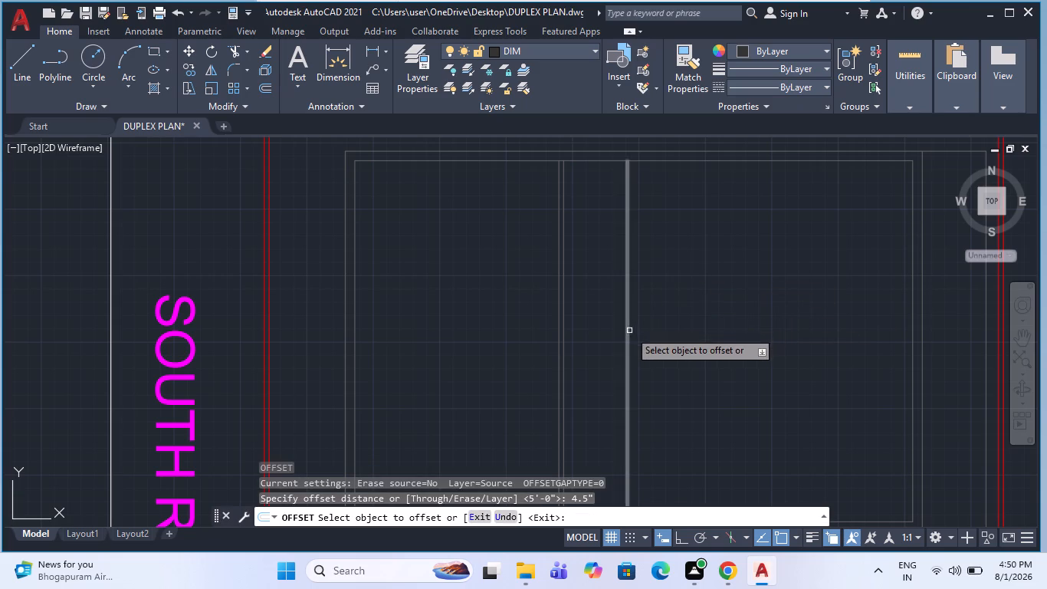
pyautogui.click(628, 331)
pyautogui.click(740, 327)
pyautogui.scroll(-1, 629, 275)
pyautogui.press('Escape')
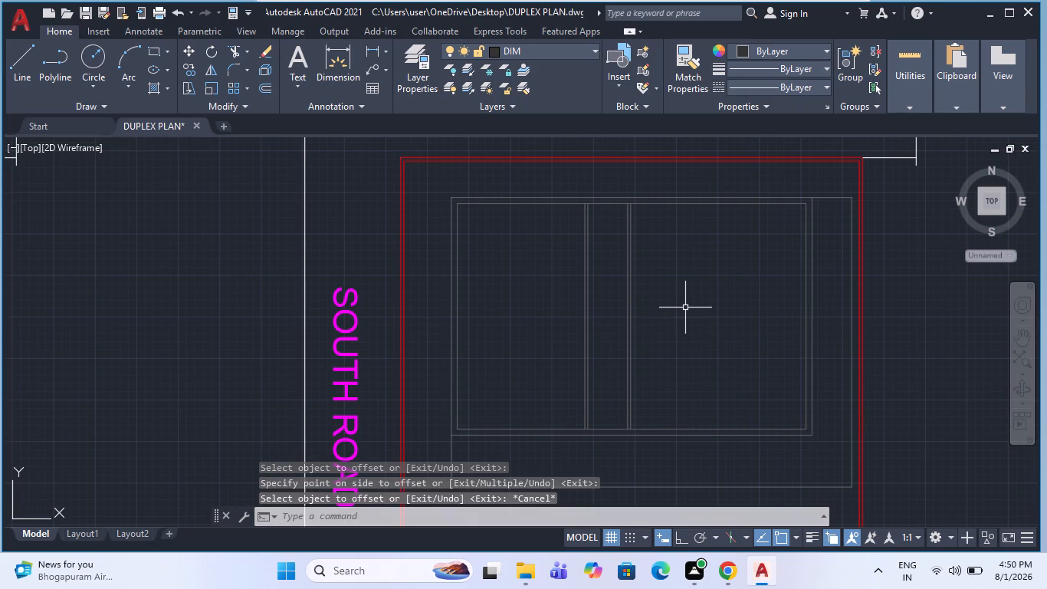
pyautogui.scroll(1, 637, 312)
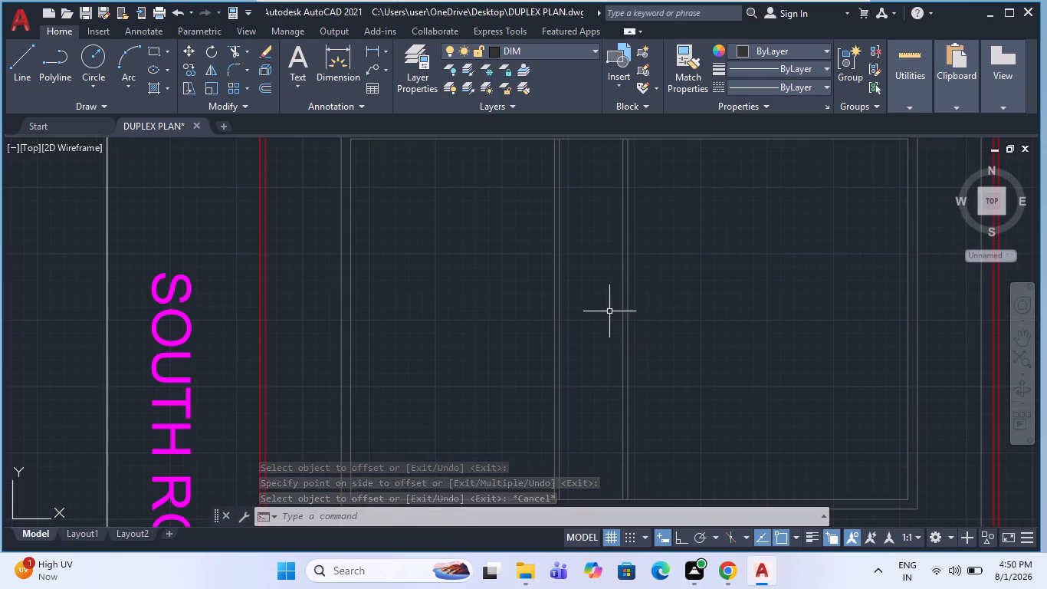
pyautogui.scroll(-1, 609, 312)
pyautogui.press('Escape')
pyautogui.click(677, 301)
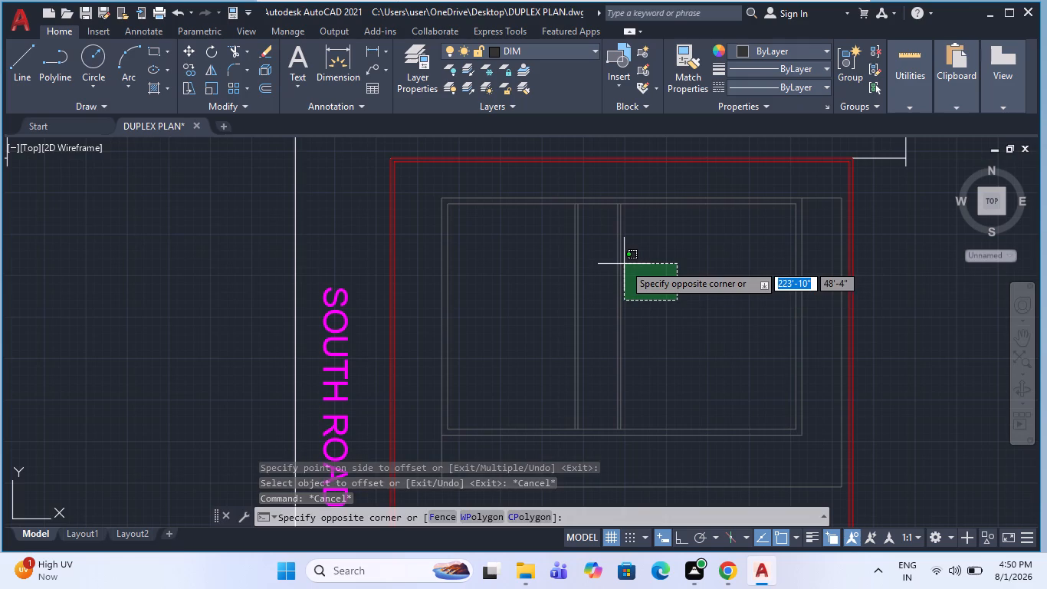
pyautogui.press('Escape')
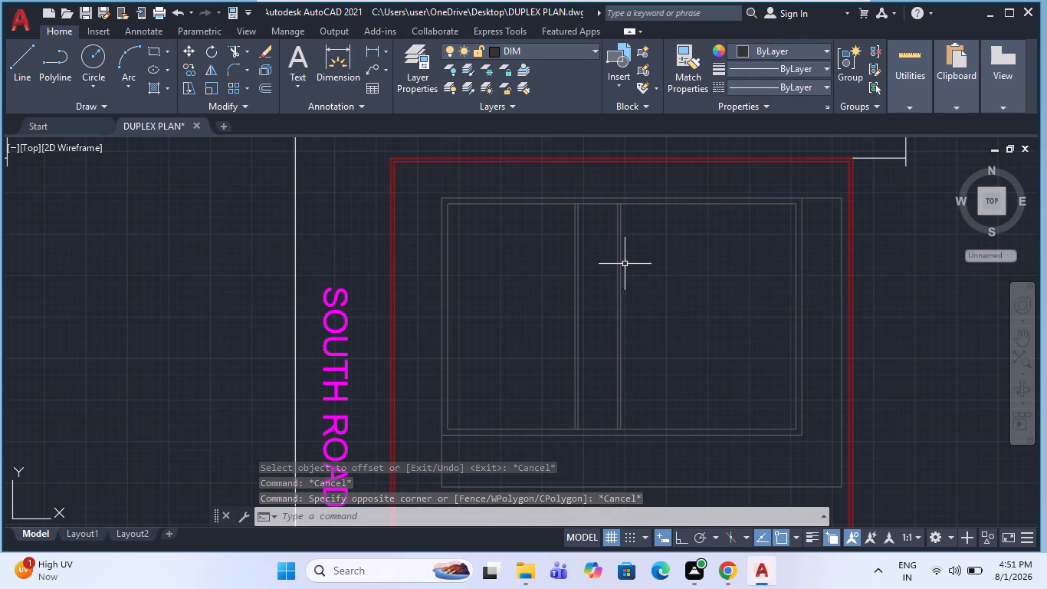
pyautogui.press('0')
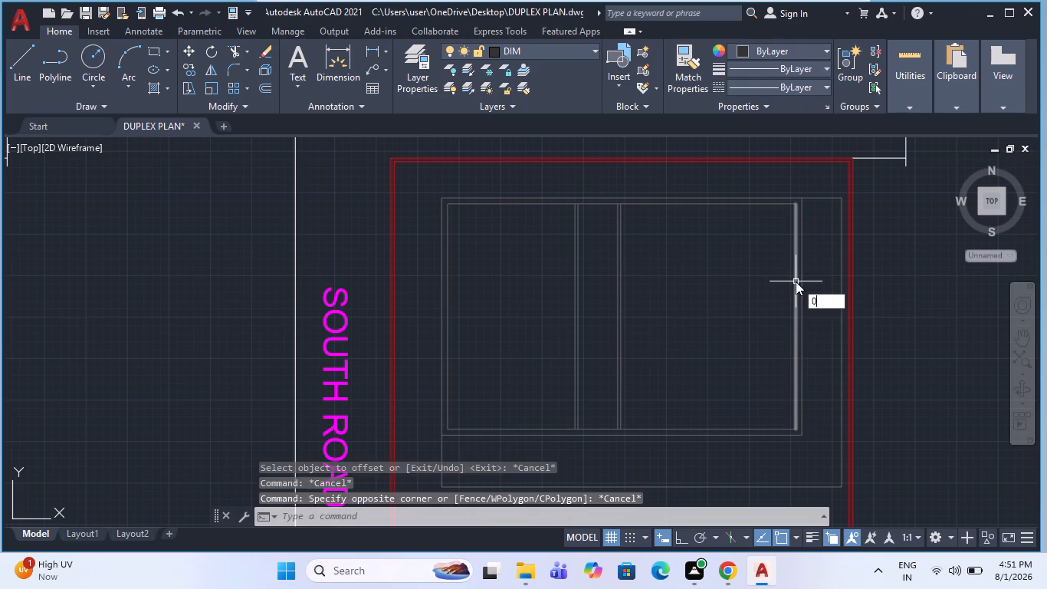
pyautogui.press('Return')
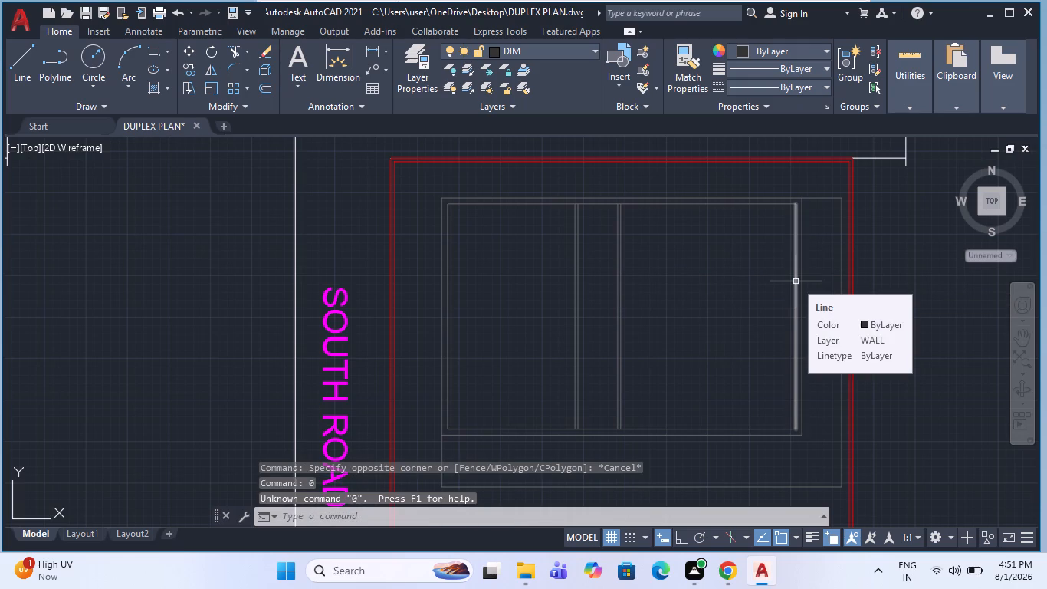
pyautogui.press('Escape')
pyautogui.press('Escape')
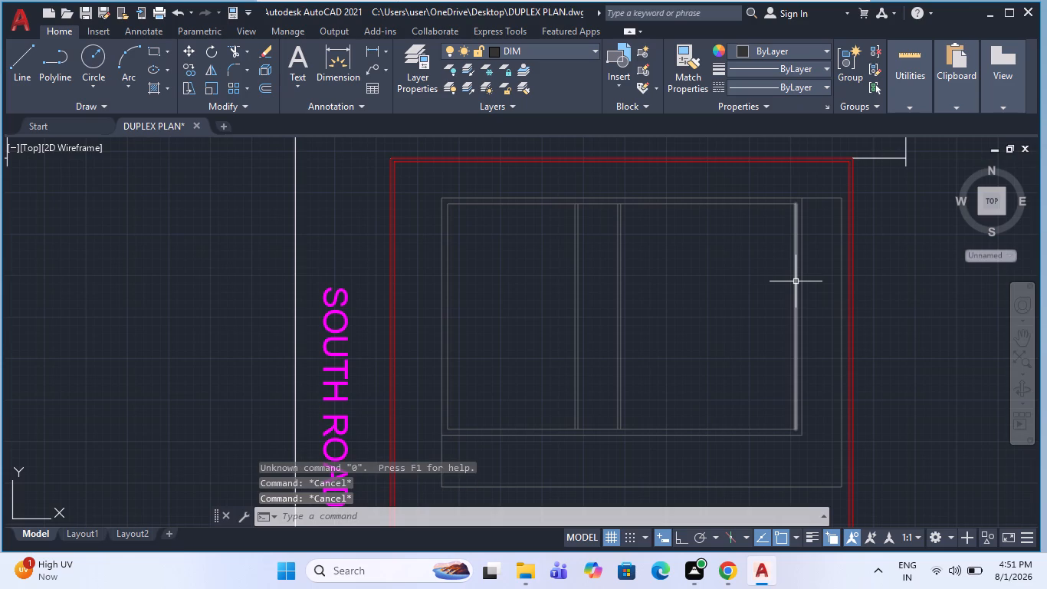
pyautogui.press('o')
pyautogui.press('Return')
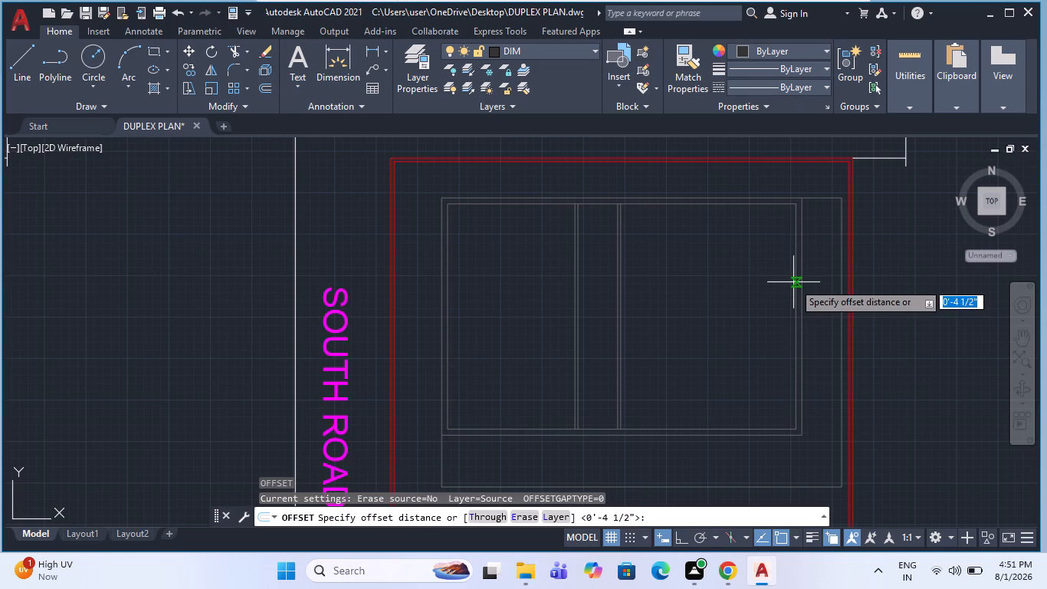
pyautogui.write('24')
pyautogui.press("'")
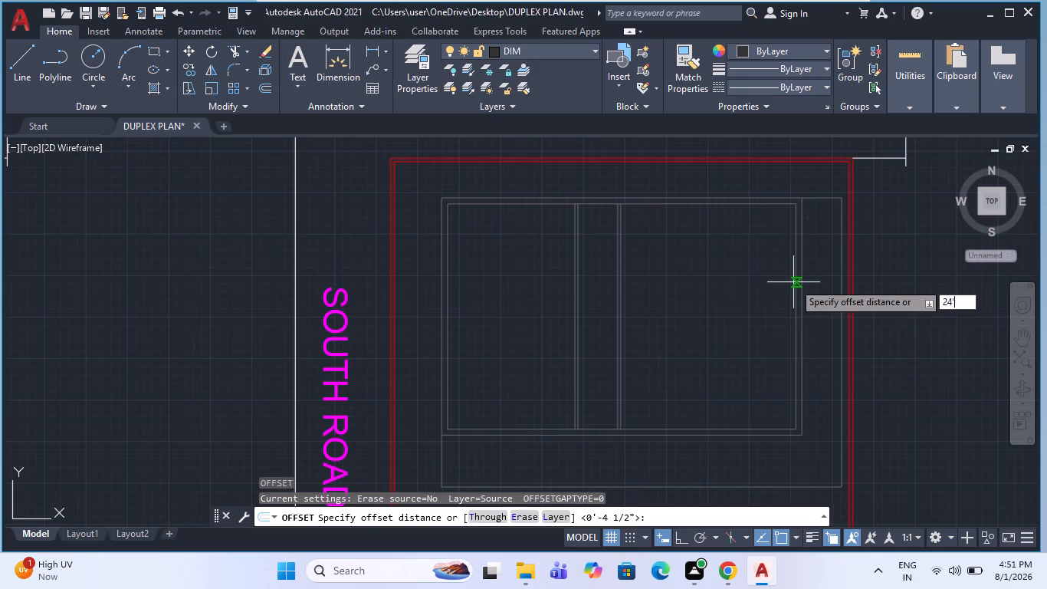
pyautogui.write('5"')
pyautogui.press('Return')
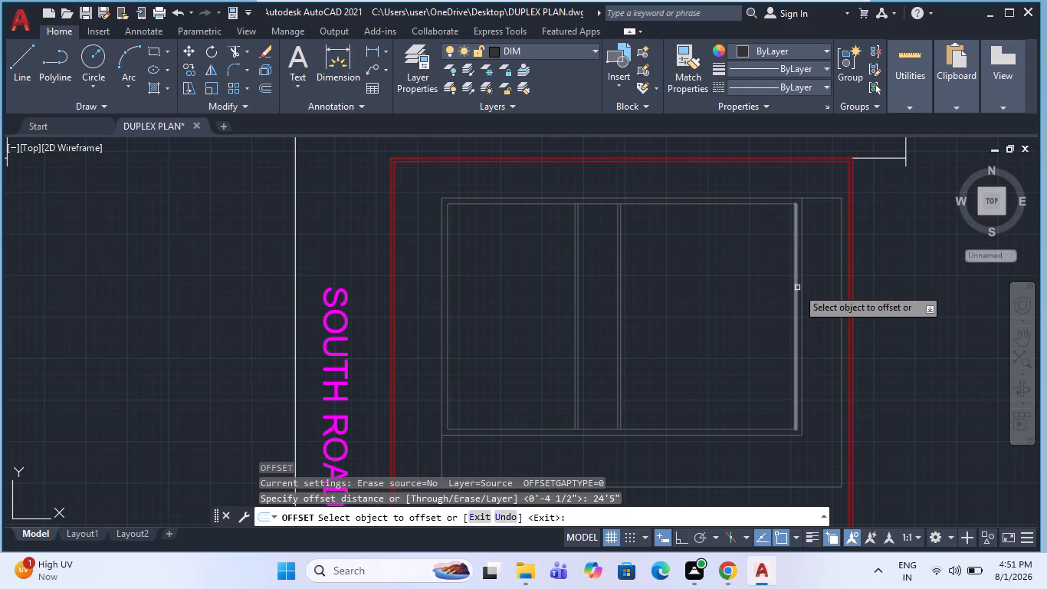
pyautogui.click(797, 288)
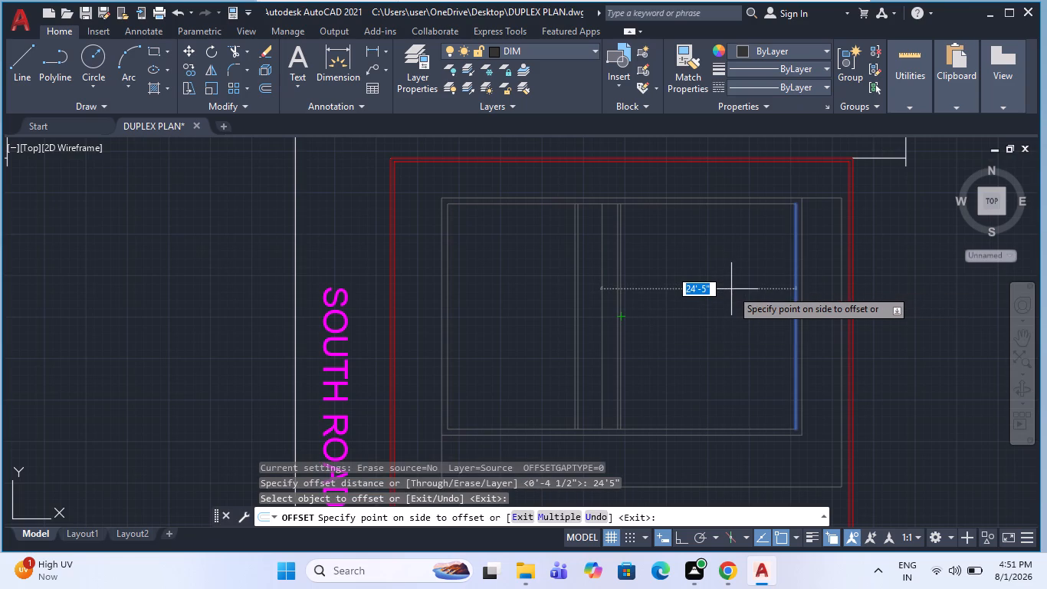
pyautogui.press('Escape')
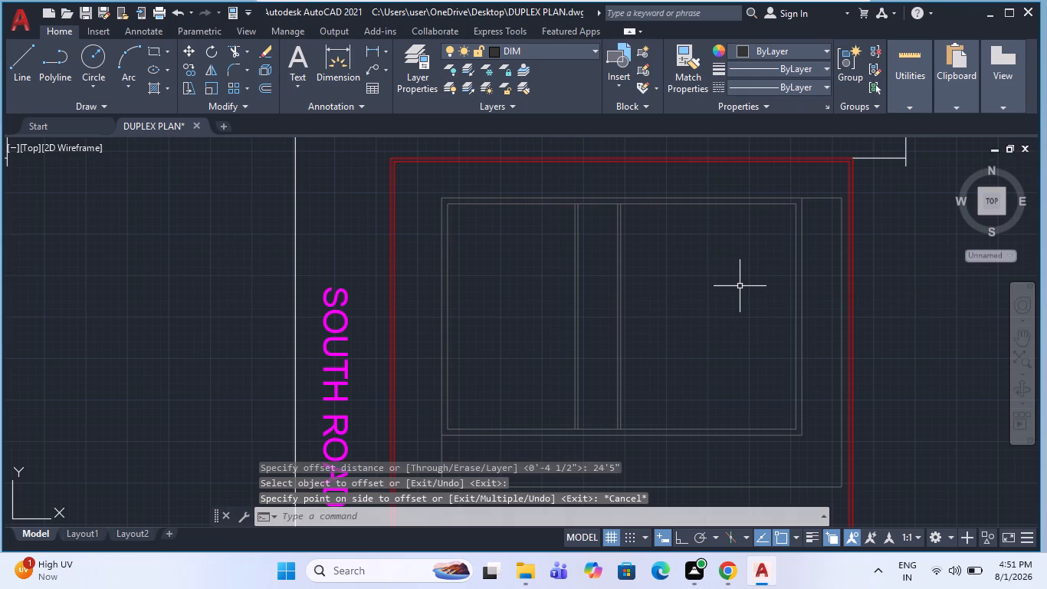
# Offset the building's inner right wall line 15.5' toward the interior to start a third vertical partition.
pyautogui.press('0')
pyautogui.press('BackSpace')
pyautogui.press('o')
pyautogui.press('Return')
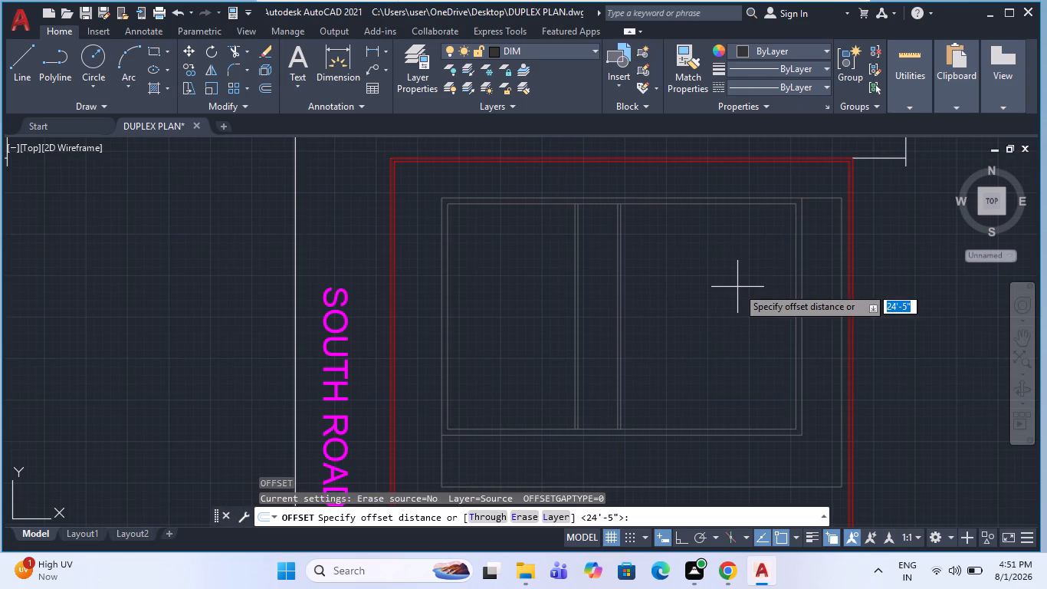
pyautogui.write('15')
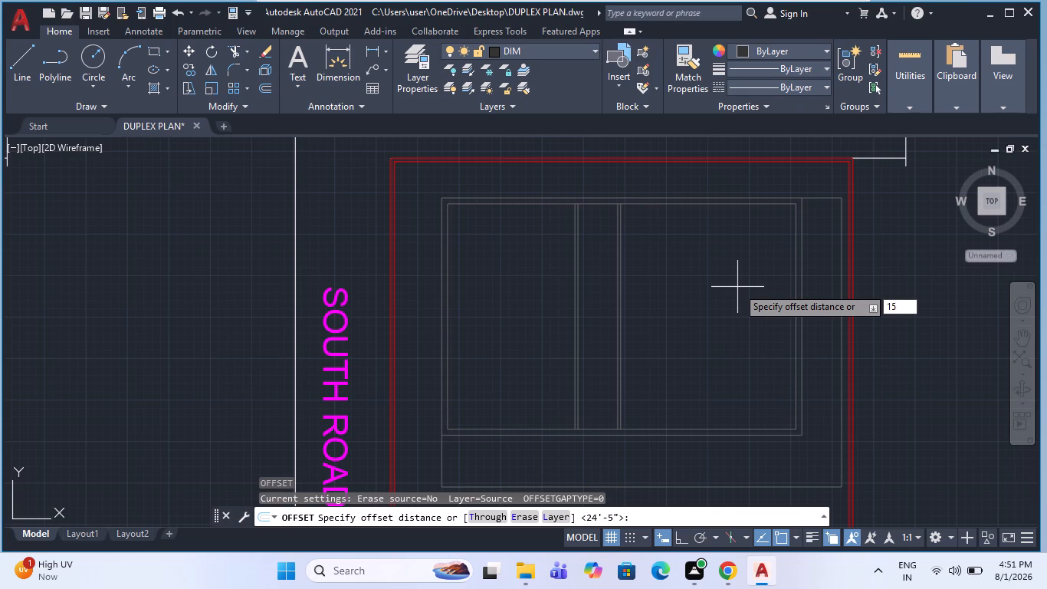
pyautogui.write(".5'")
pyautogui.press('Return')
pyautogui.scroll(1, 737, 287)
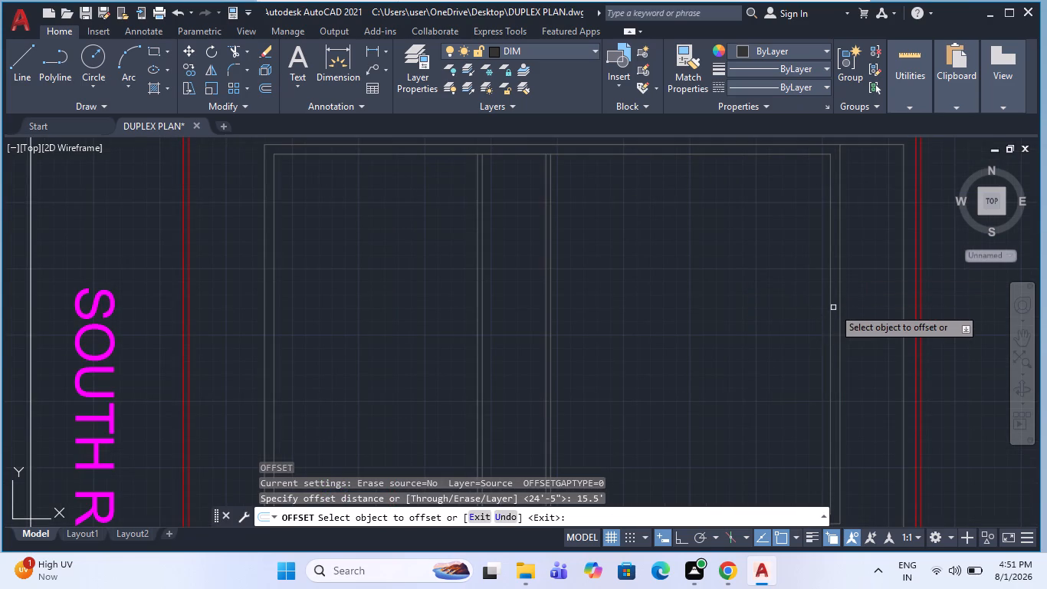
pyautogui.click(829, 312)
pyautogui.click(686, 333)
pyautogui.press('Escape')
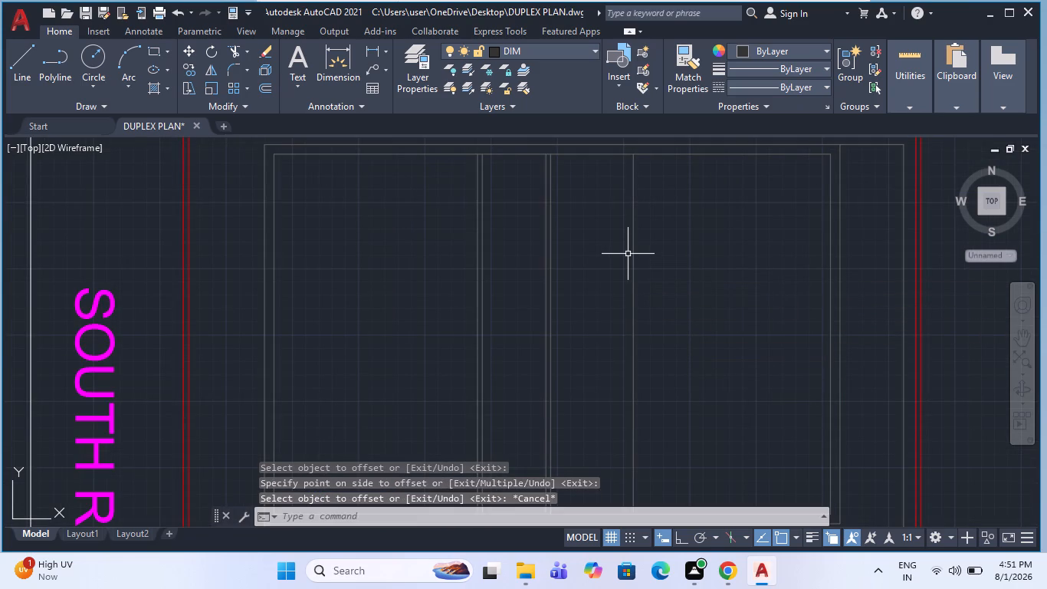
# Offset the third vertical partition line 4.5" to the left to give the partition wall its thickness.
pyautogui.press('o')
pyautogui.press('Return')
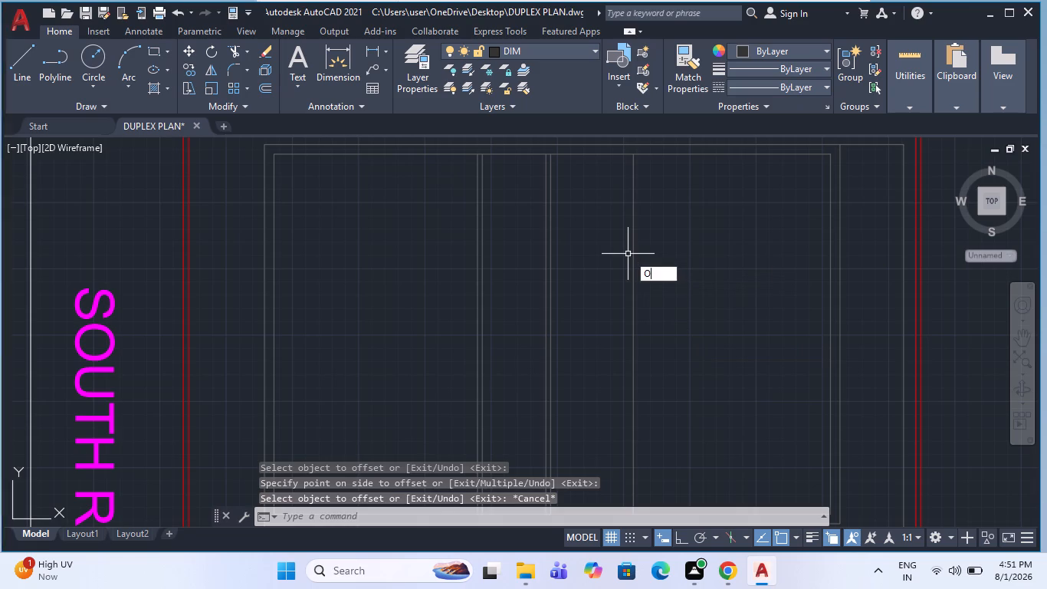
pyautogui.write('4.5')
pyautogui.hotkey('shift', '"')
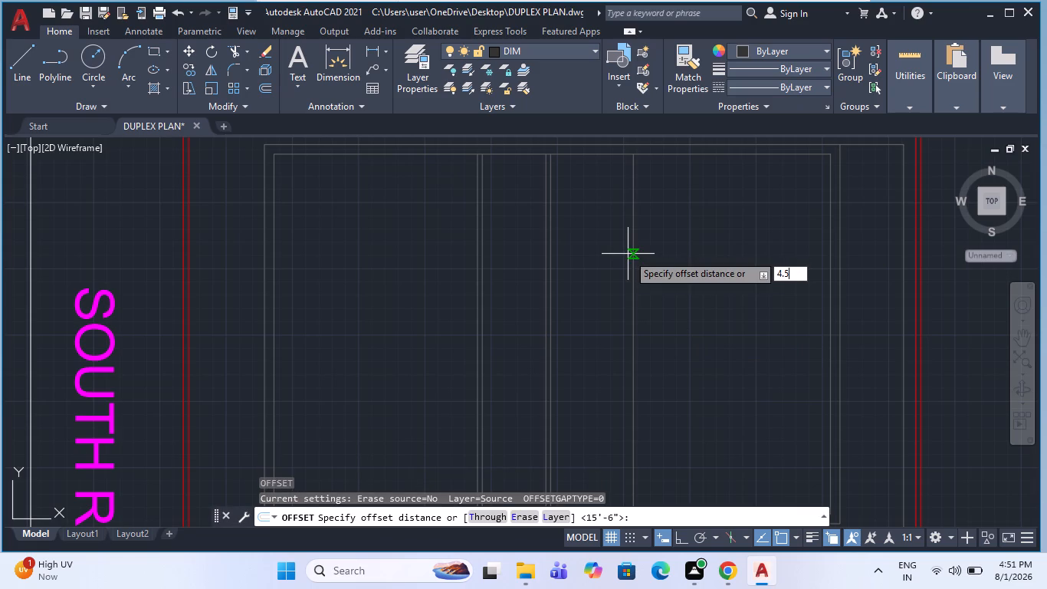
pyautogui.press('Return')
pyautogui.click(633, 278)
pyautogui.click(554, 303)
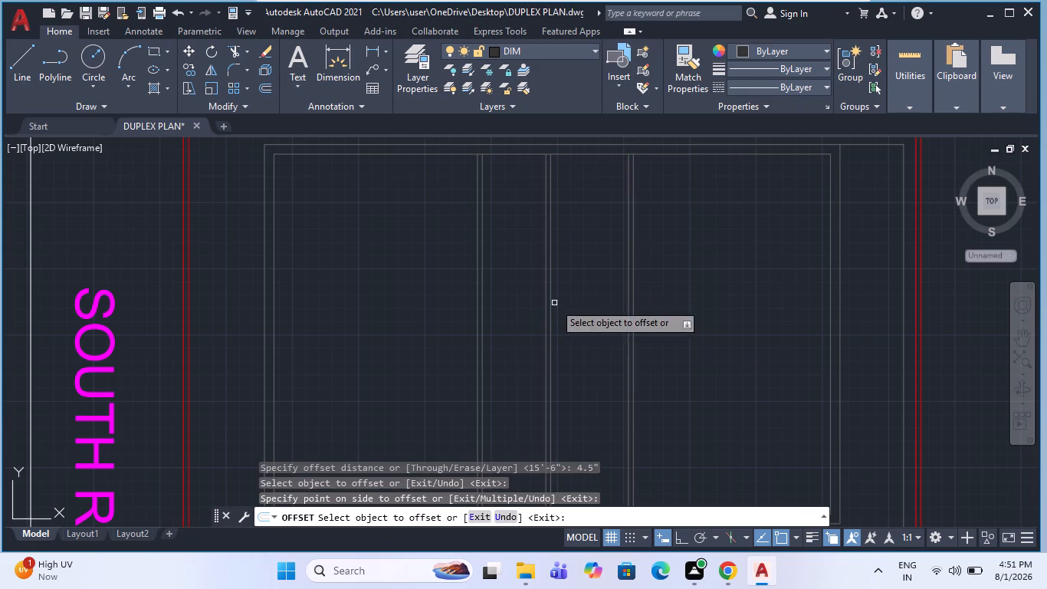
pyautogui.press('Escape')
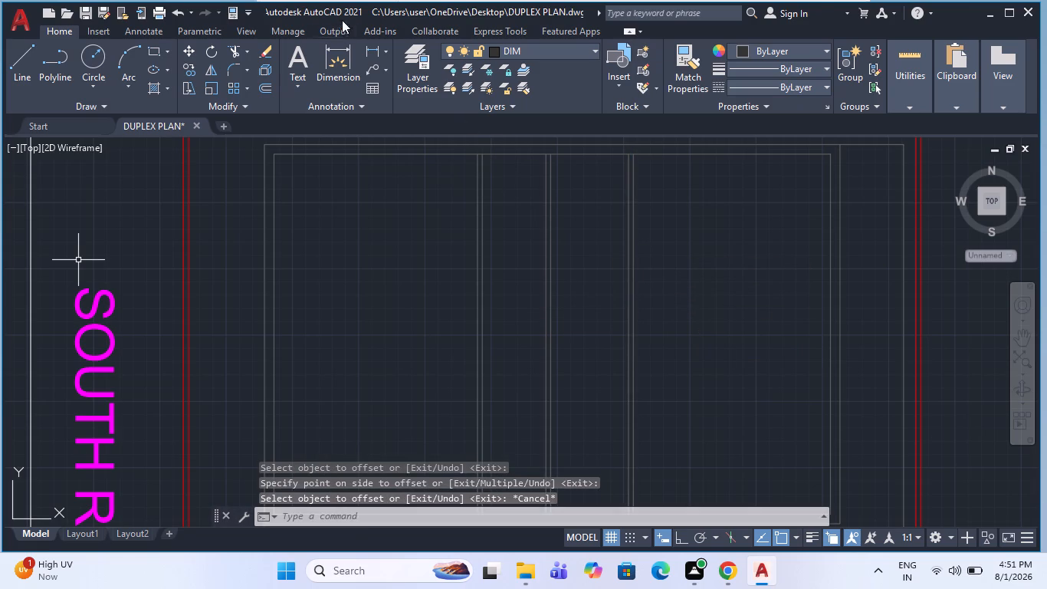
# Add a horizontal linear dimension for the clear width between the second and third partition walls.
pyautogui.click(375, 48)
pyautogui.scroll(2, 572, 169)
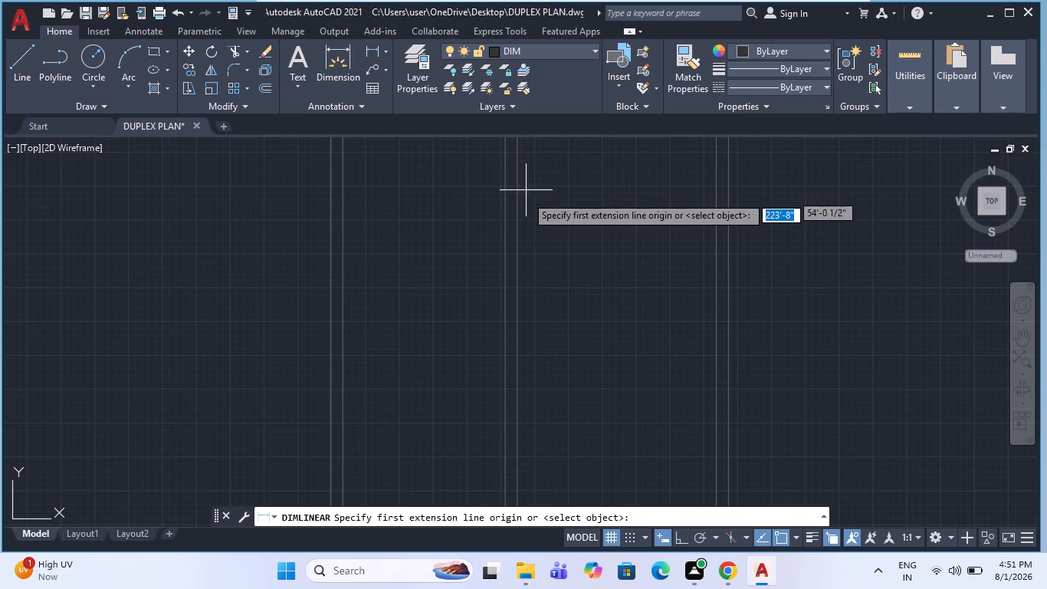
pyautogui.click(523, 206)
pyautogui.click(720, 202)
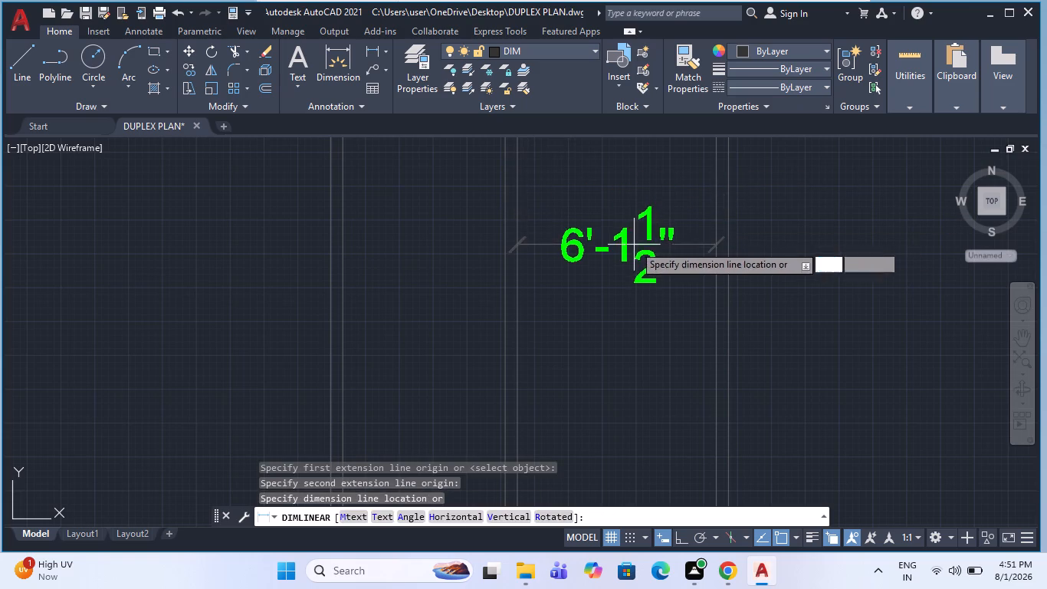
pyautogui.click(633, 245)
# Add a horizontal linear dimension for the clear width between the third partition and the inner right wall line.
pyautogui.scroll(-2, 644, 257)
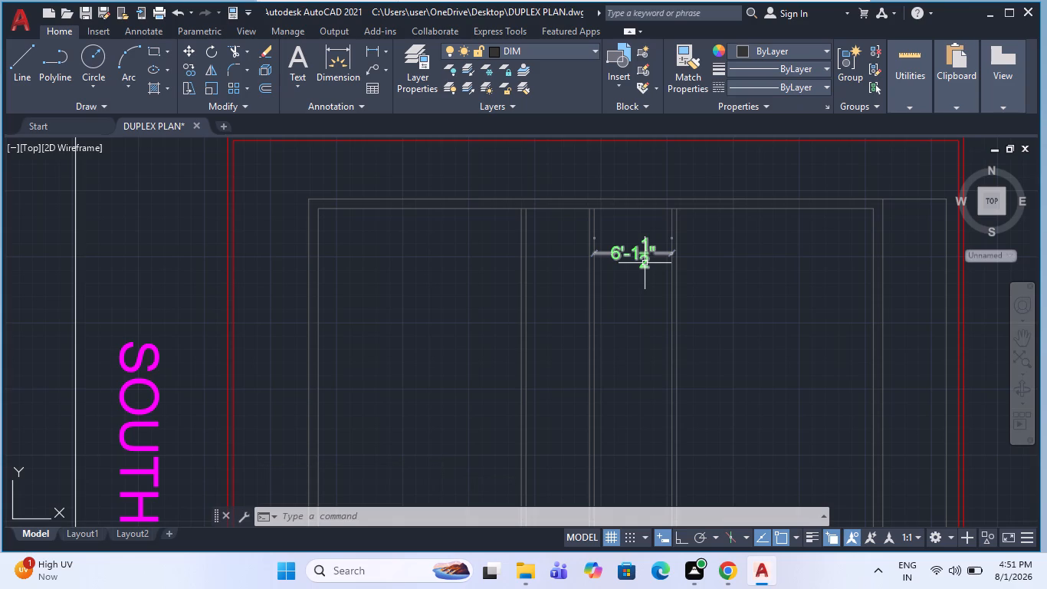
pyautogui.scroll(-2, 513, 267)
pyautogui.scroll(1, 600, 241)
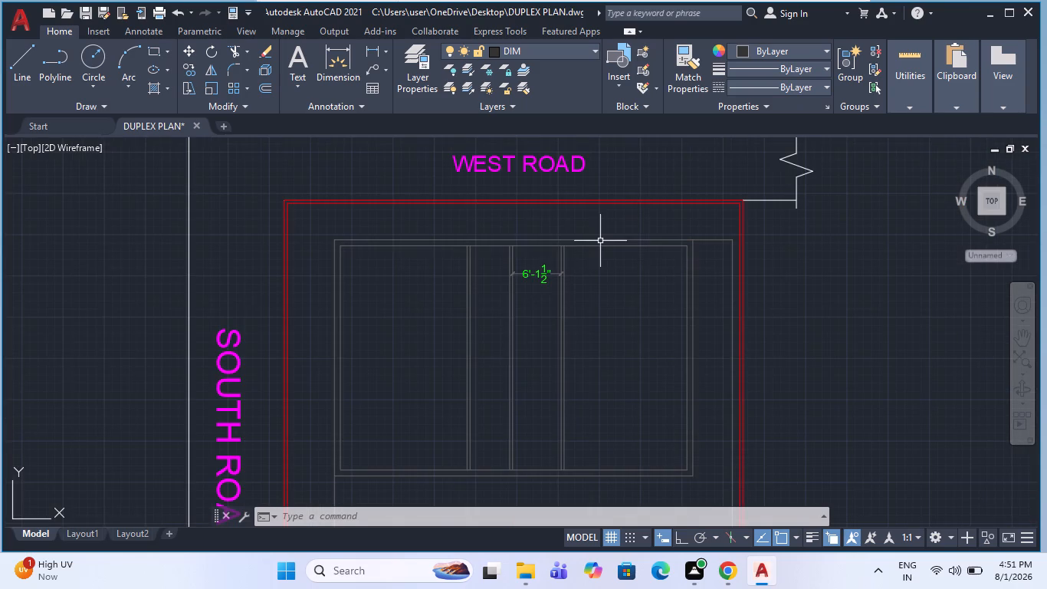
pyautogui.scroll(-1, 572, 245)
pyautogui.scroll(1, 558, 320)
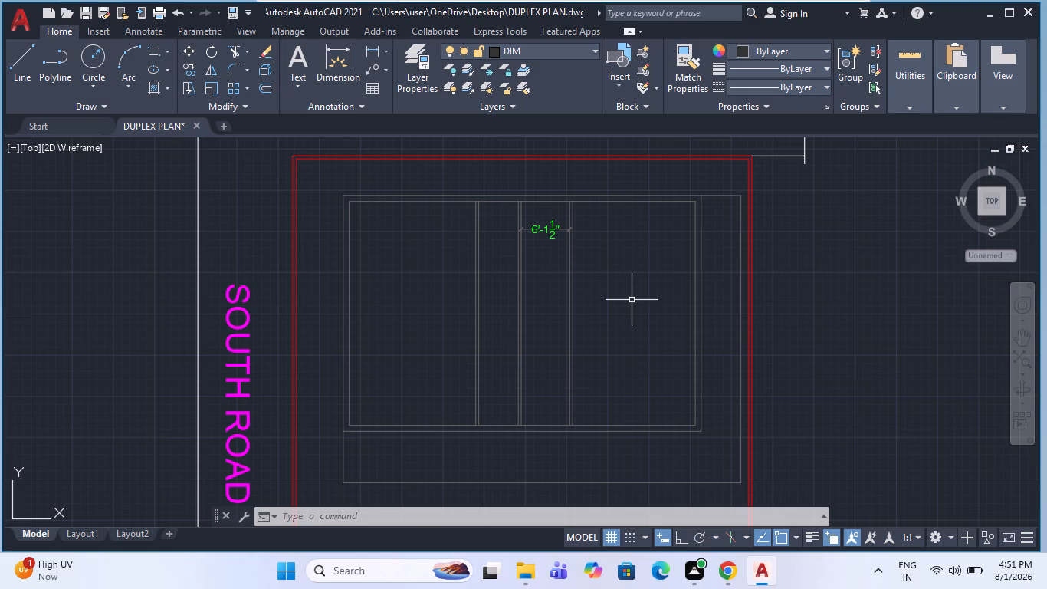
pyautogui.click(368, 55)
pyautogui.scroll(2, 543, 255)
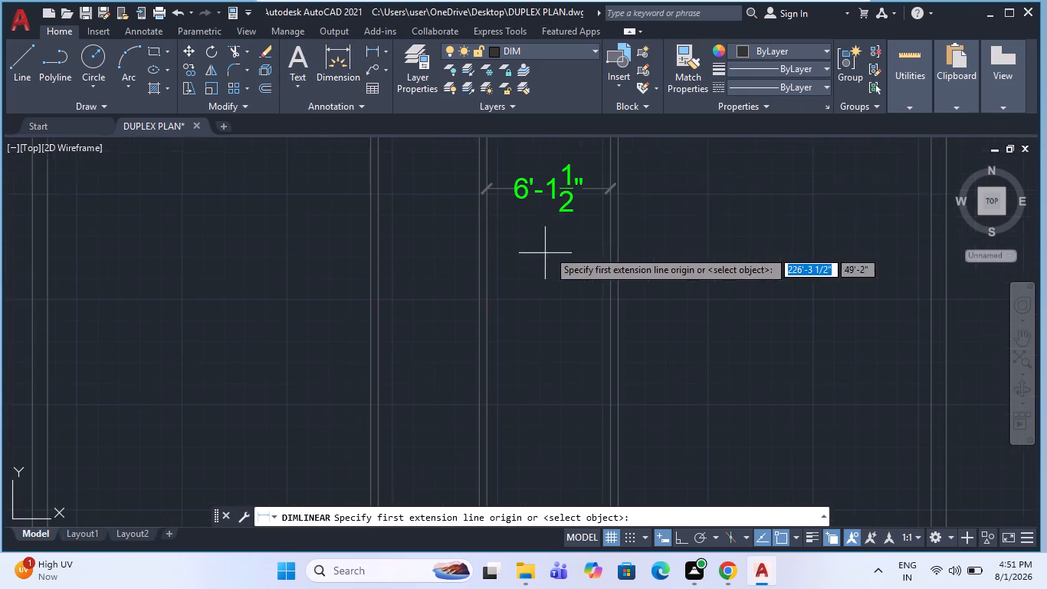
pyautogui.click(619, 235)
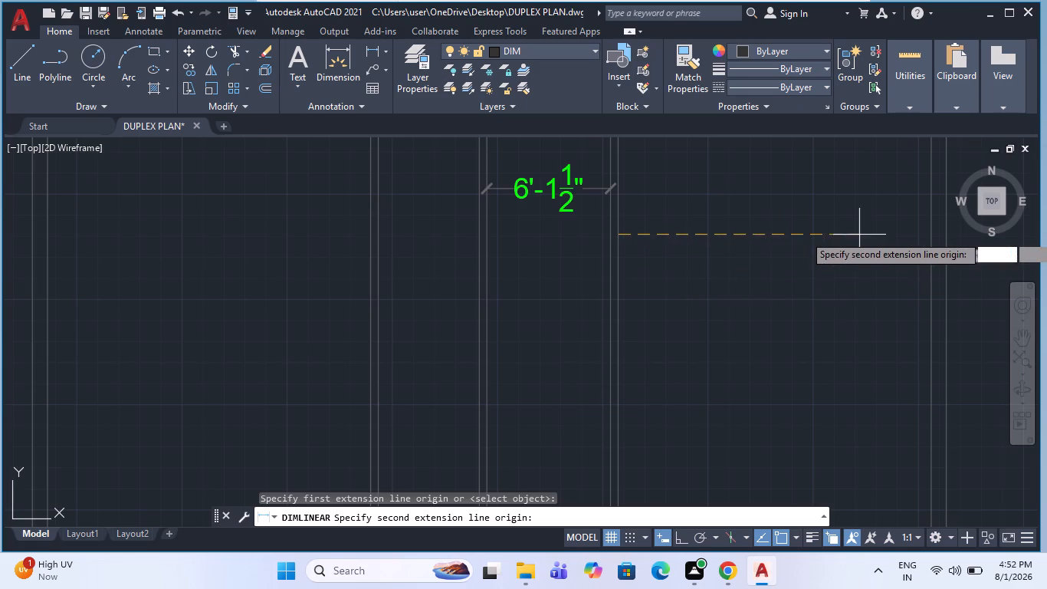
pyautogui.click(928, 232)
pyautogui.click(802, 271)
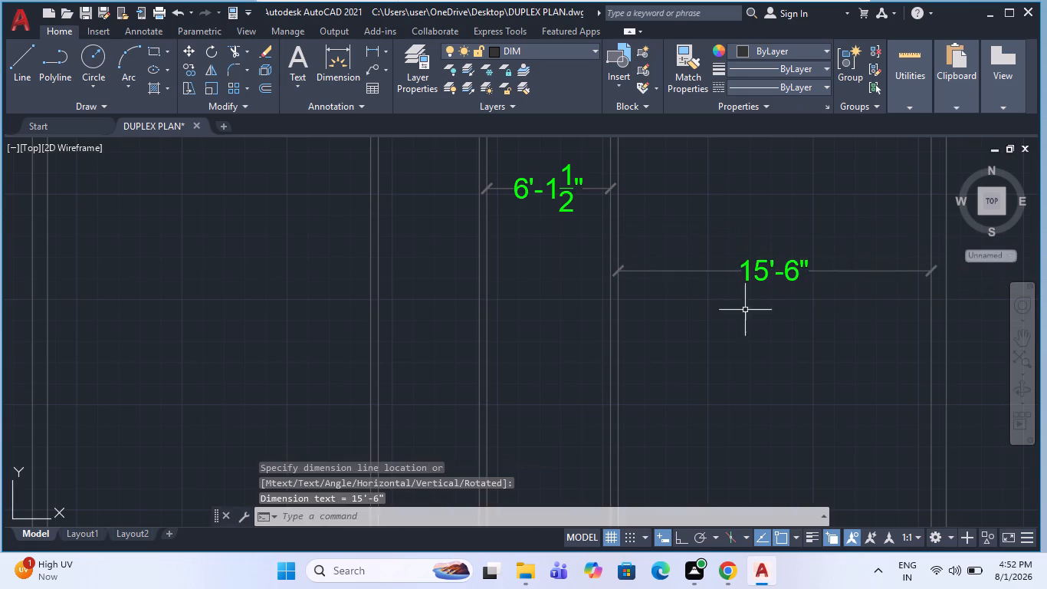
# Add a horizontal linear dimension for the clear width between the first partition and the inner left wall line.
pyautogui.scroll(-1, 690, 330)
pyautogui.press('space')
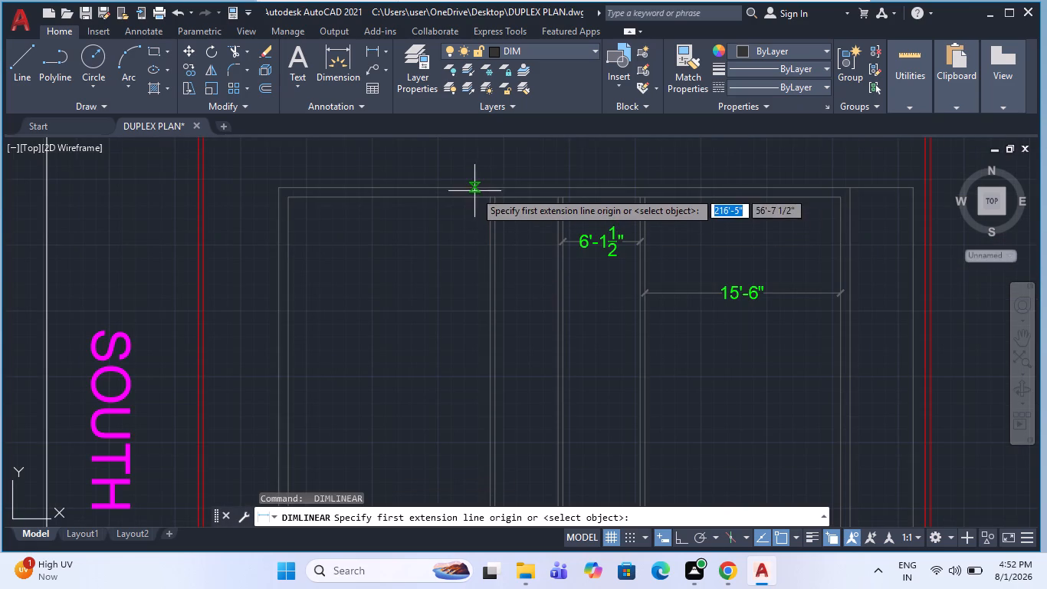
pyautogui.click(488, 198)
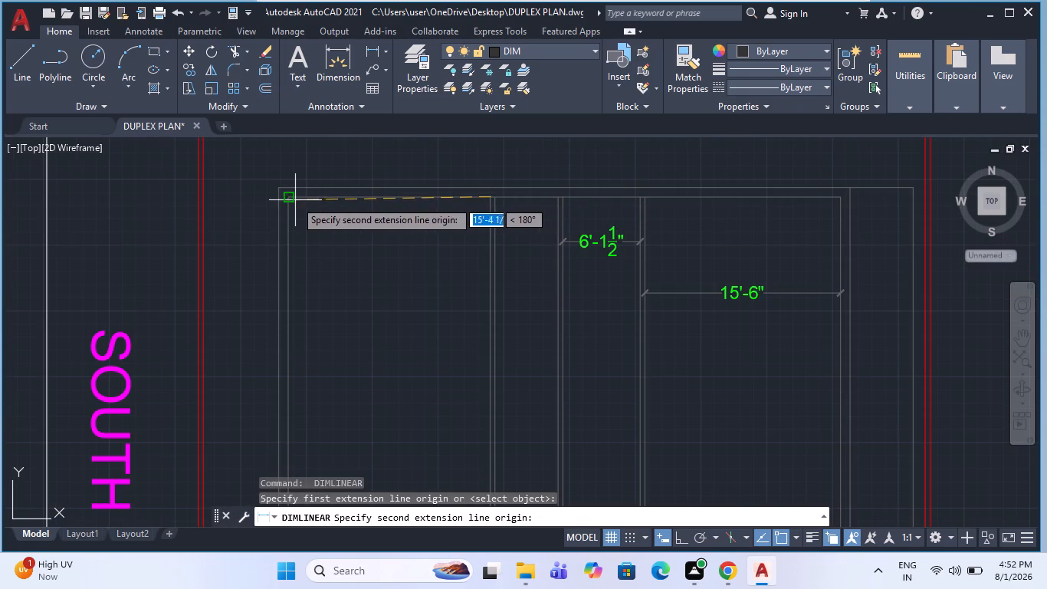
pyautogui.click(295, 200)
pyautogui.click(323, 225)
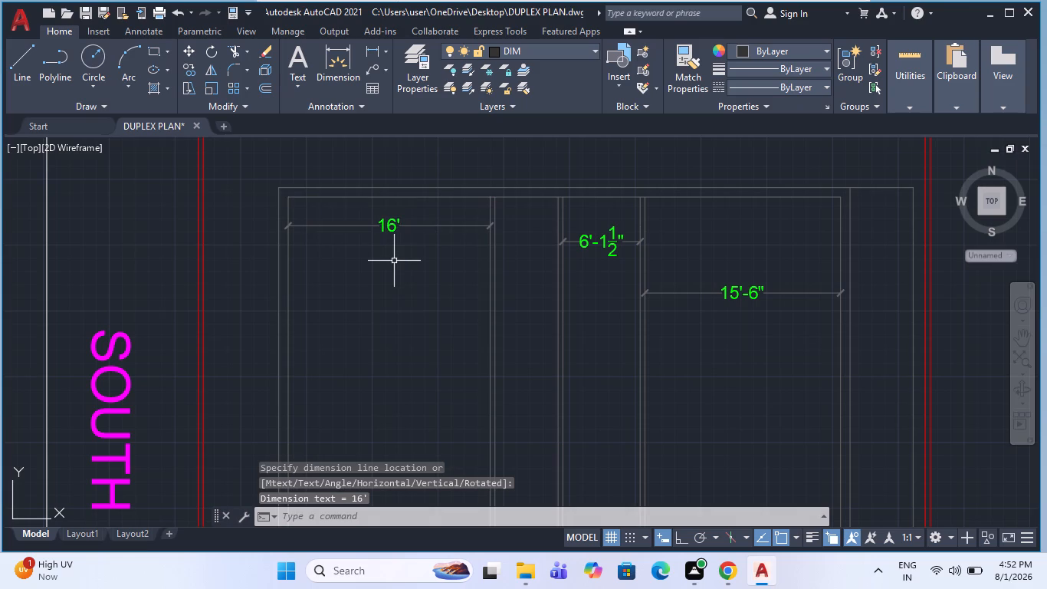
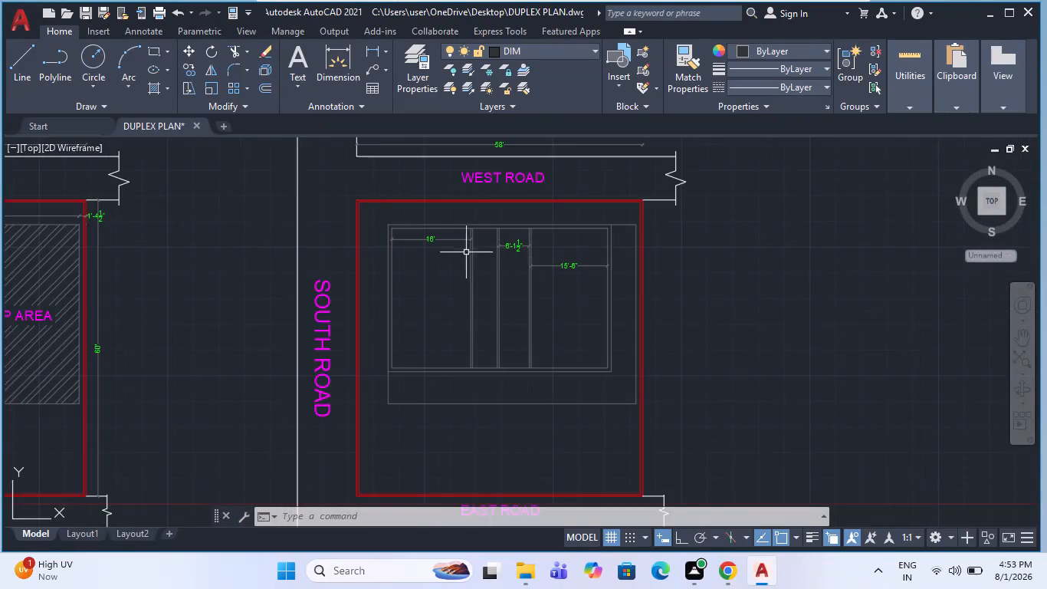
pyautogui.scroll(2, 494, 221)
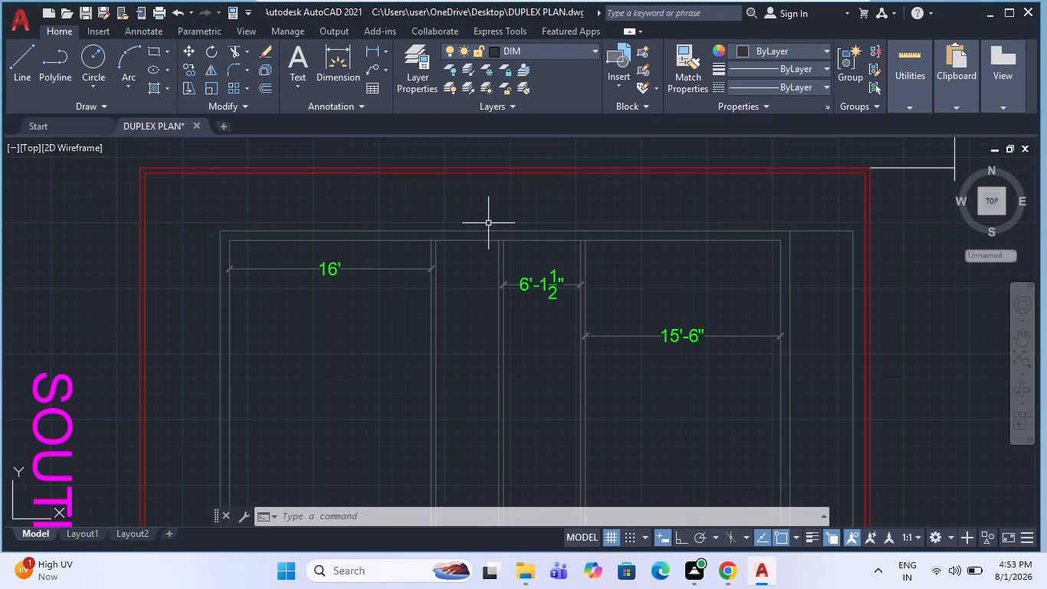
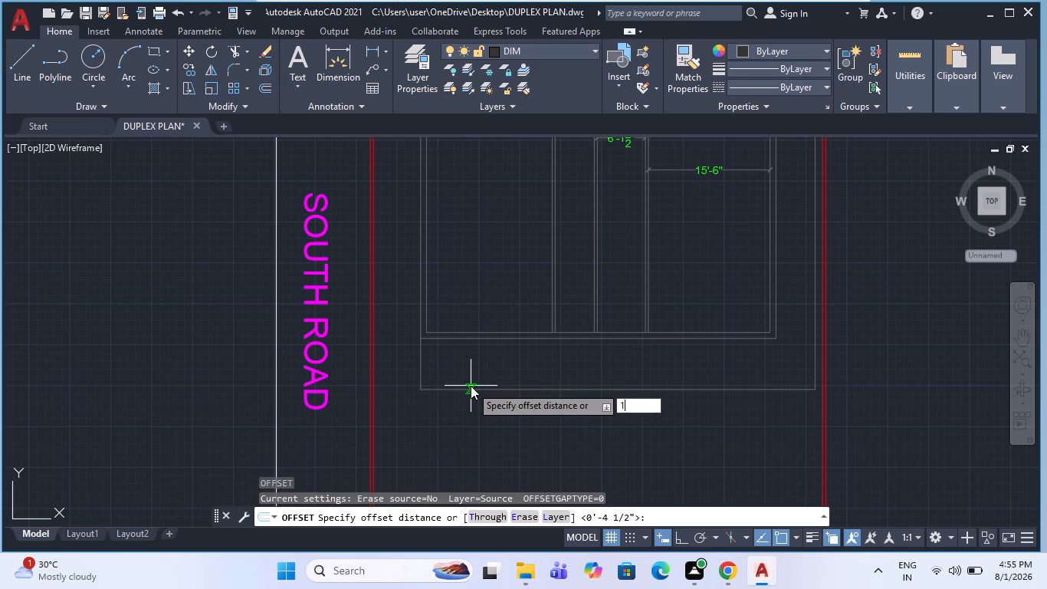
# Offset the inner line of the building's lower outer wall 10' upward into the rooms.
pyautogui.write("0'")
pyautogui.press('Return')
pyautogui.click(477, 333)
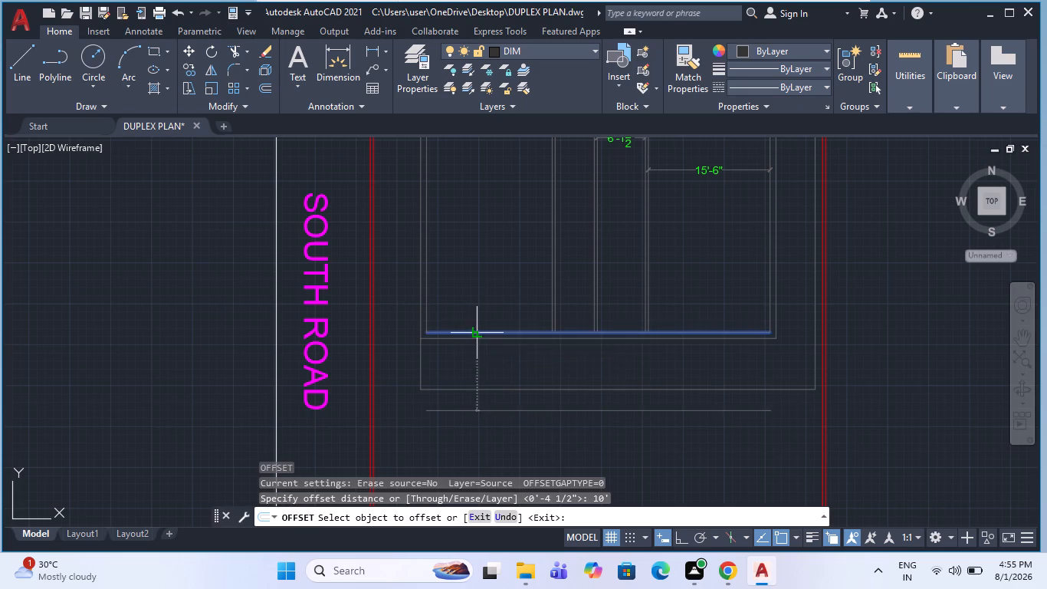
pyautogui.click(468, 190)
pyautogui.scroll(-1, 479, 355)
pyautogui.scroll(1, 523, 285)
pyautogui.press('Escape')
# Offset the new horizontal room line 4.5" upward to form a partition wall across the building.
pyautogui.press('o')
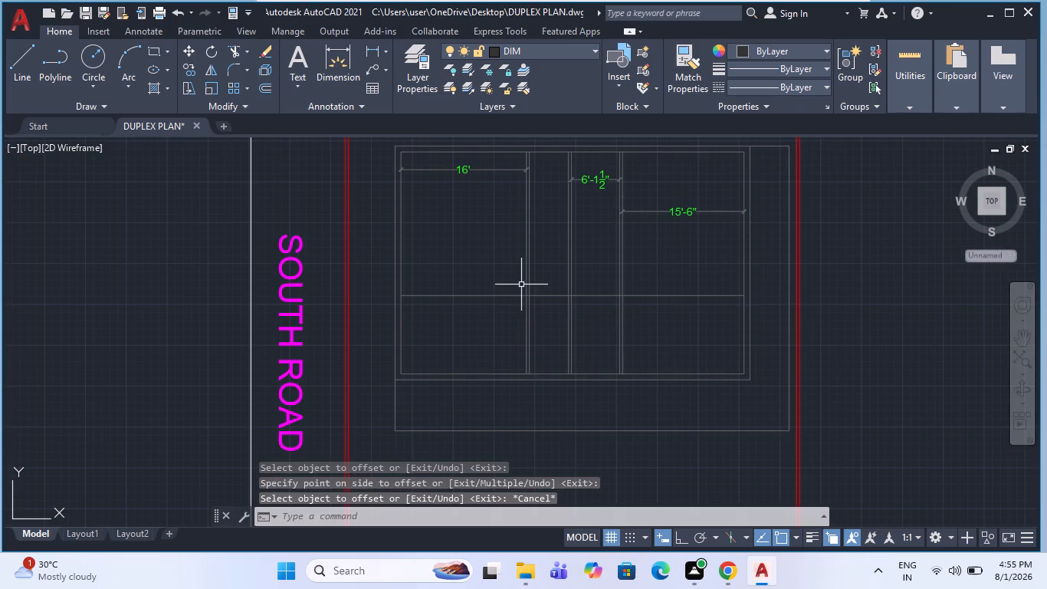
pyautogui.press('Return')
pyautogui.write('4.5"')
pyautogui.press('Return')
pyautogui.click(510, 295)
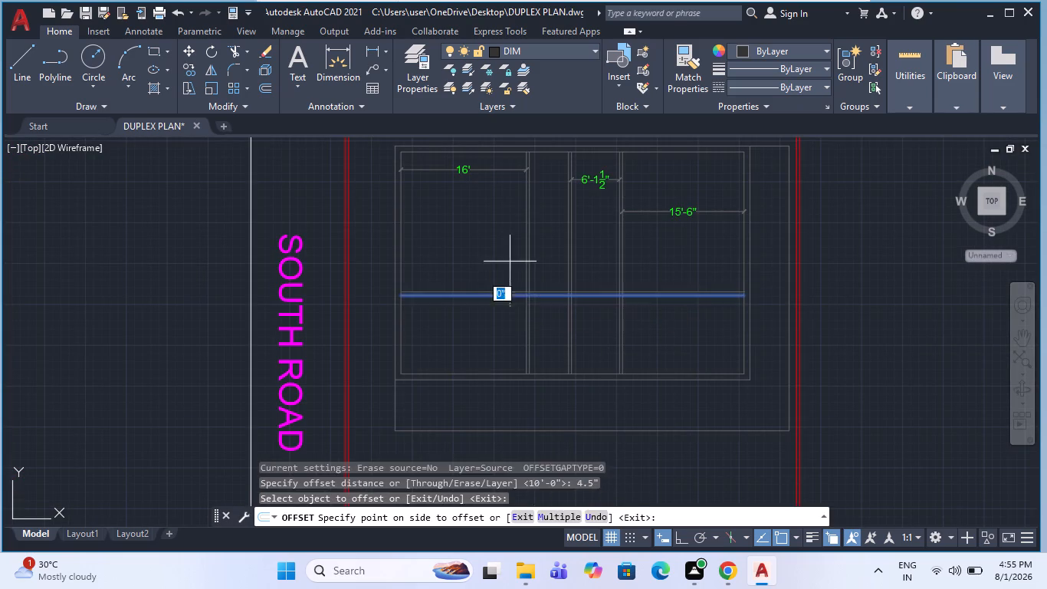
pyautogui.click(510, 261)
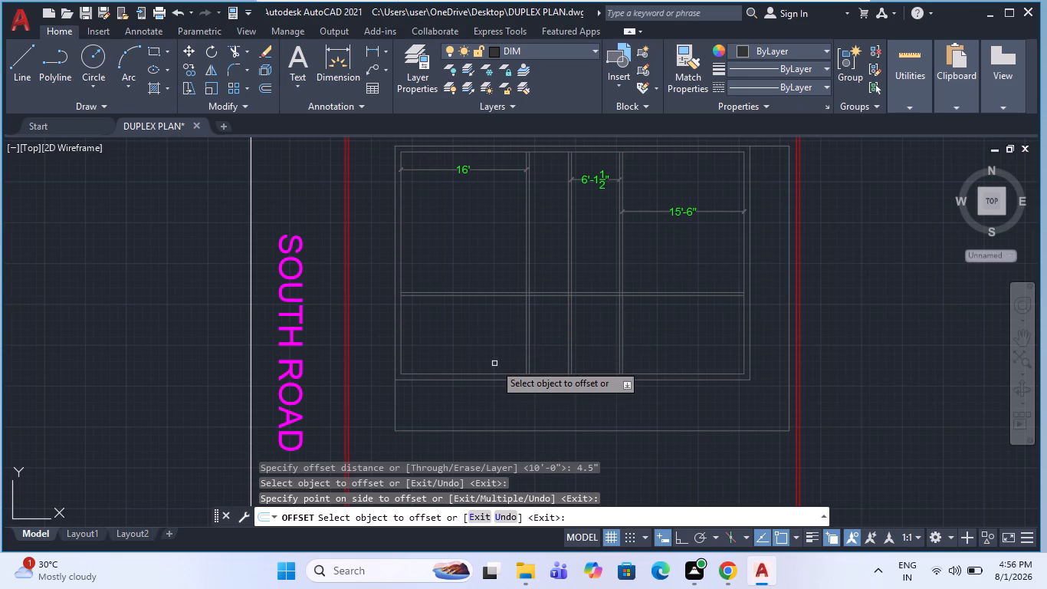
pyautogui.scroll(-1, 494, 364)
pyautogui.scroll(1, 548, 258)
pyautogui.press('Escape')
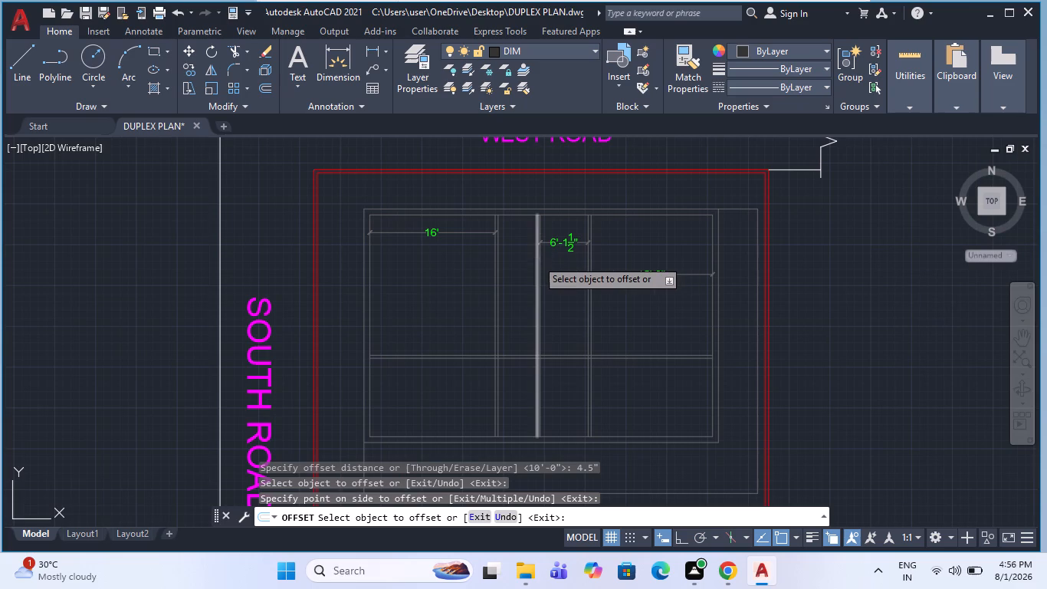
# Measure the width of the strip between the building's right outer wall and the surrounding outline.
pyautogui.scroll(2, 568, 235)
pyautogui.scroll(-1, 436, 268)
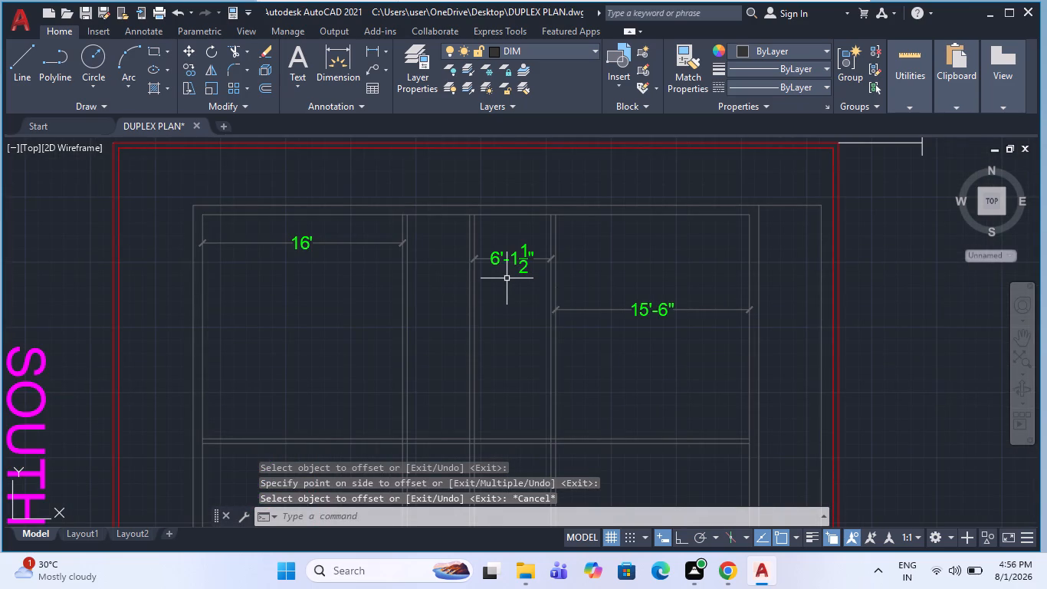
pyautogui.scroll(-1, 507, 278)
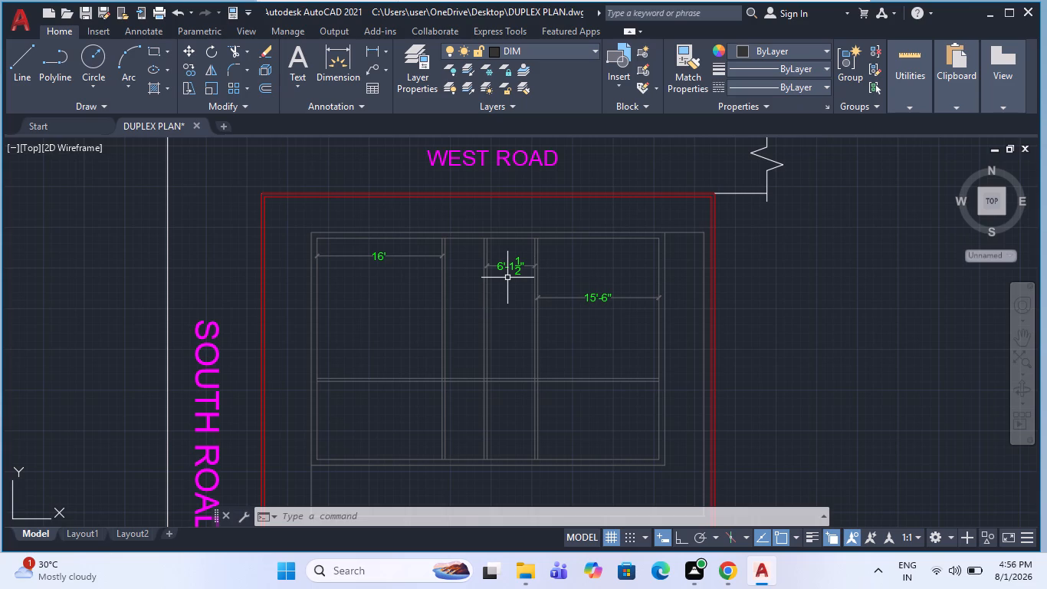
pyautogui.scroll(1, 543, 285)
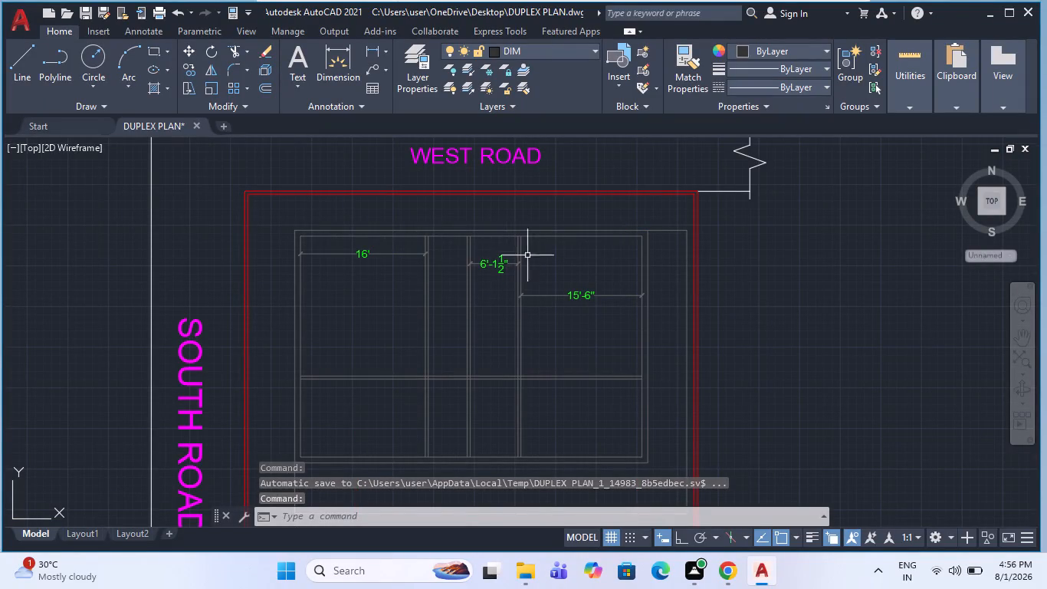
pyautogui.scroll(2, 635, 248)
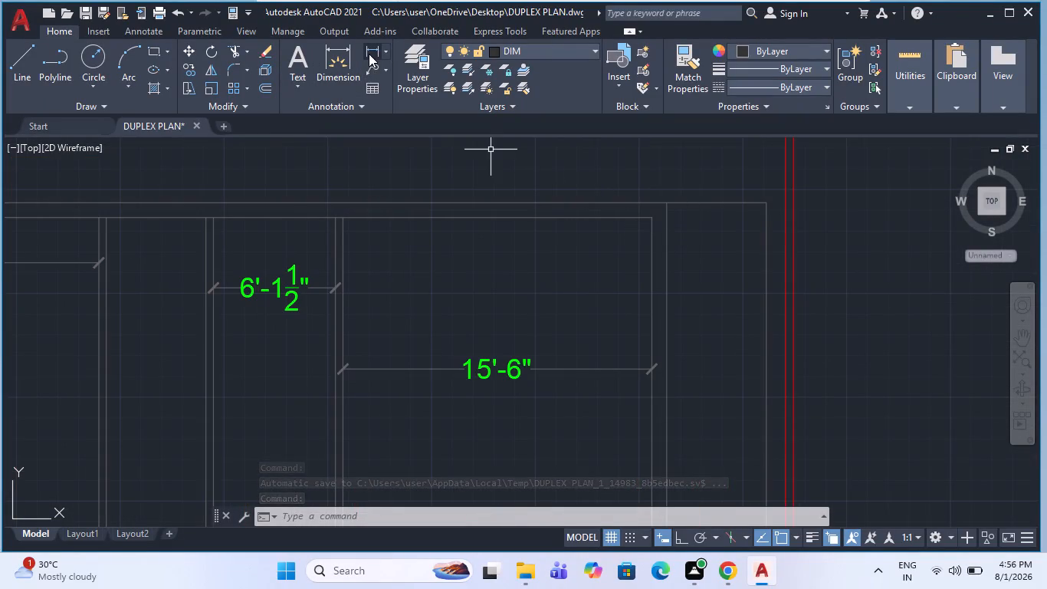
pyautogui.click(369, 54)
pyautogui.click(659, 199)
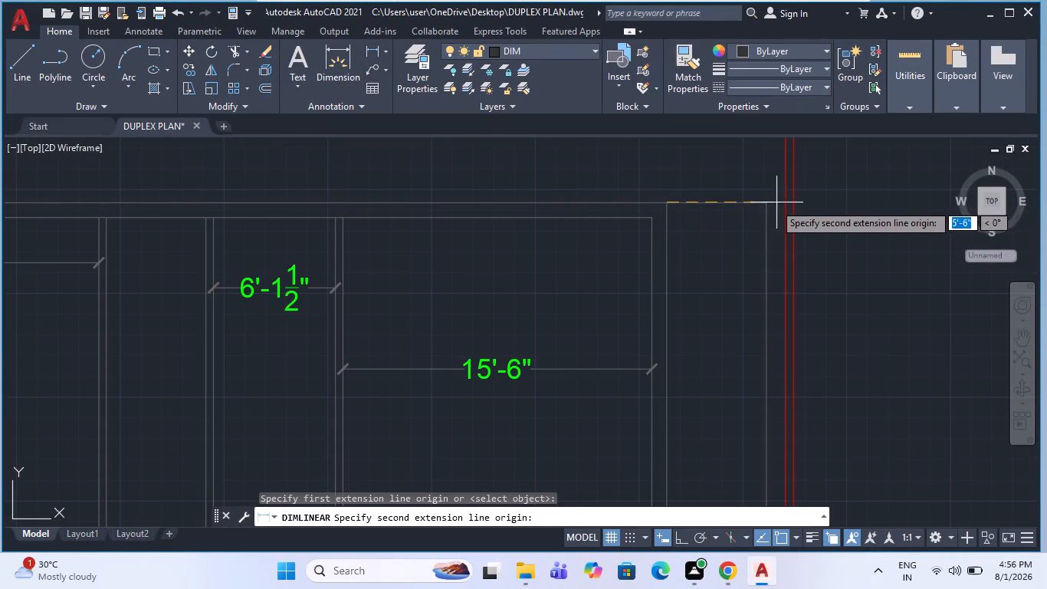
pyautogui.click(767, 205)
pyautogui.scroll(1, 739, 258)
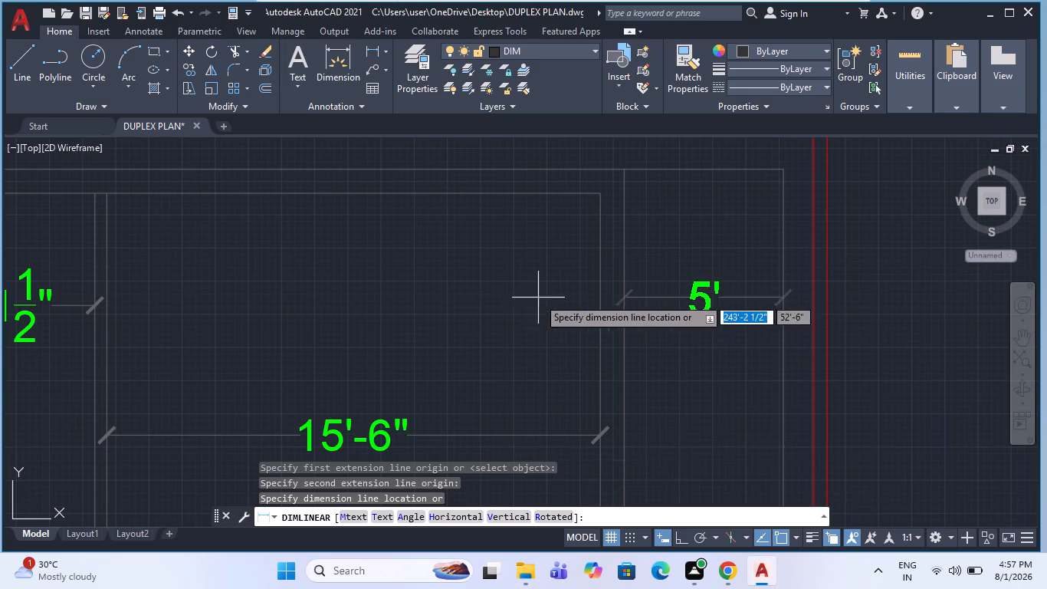
pyautogui.scroll(-2, 576, 283)
pyautogui.press('Escape')
pyautogui.scroll(-1, 603, 255)
pyautogui.press('Escape')
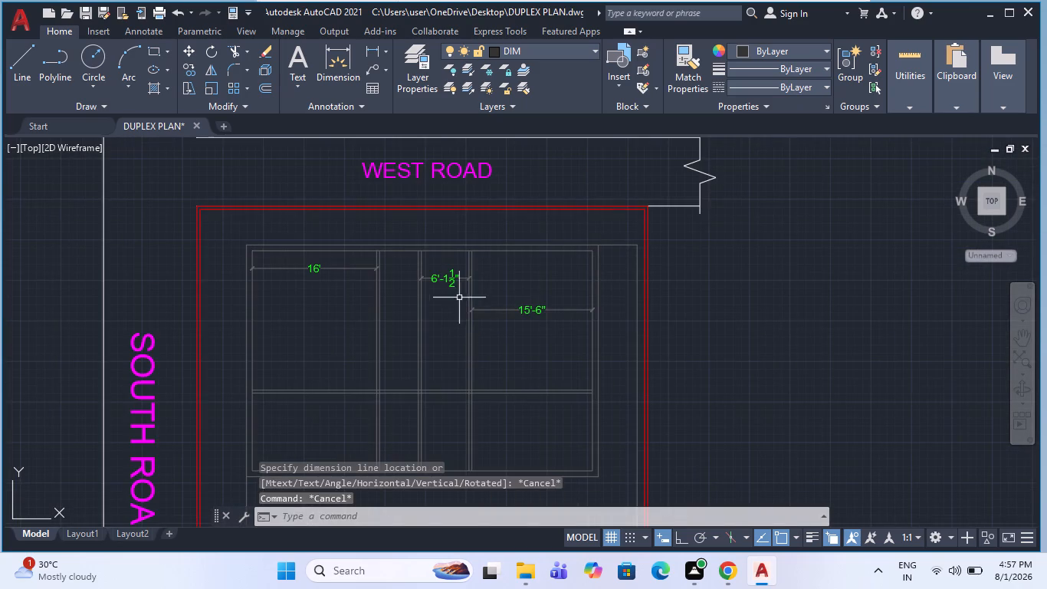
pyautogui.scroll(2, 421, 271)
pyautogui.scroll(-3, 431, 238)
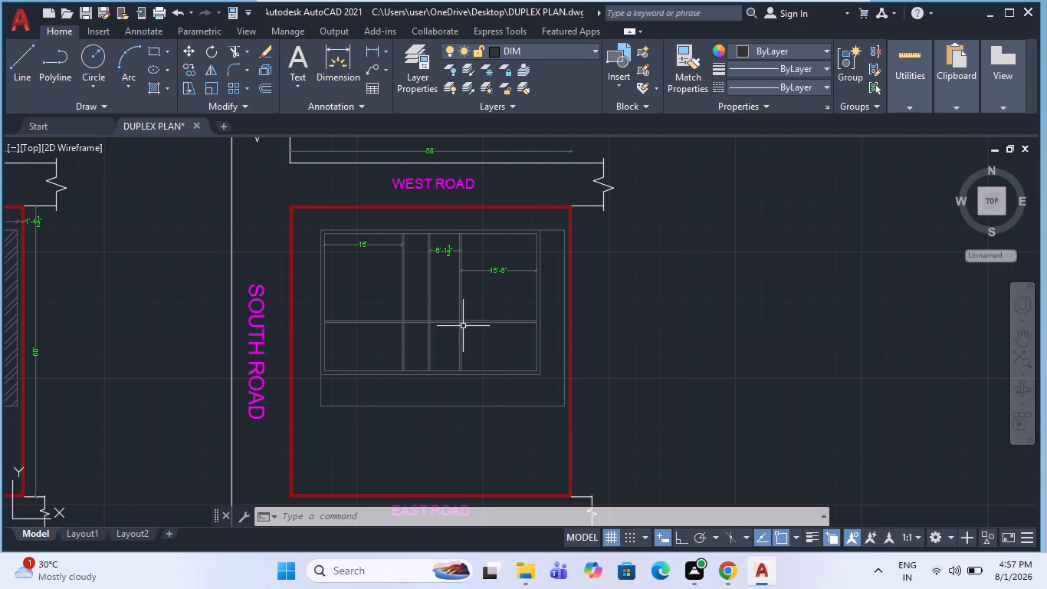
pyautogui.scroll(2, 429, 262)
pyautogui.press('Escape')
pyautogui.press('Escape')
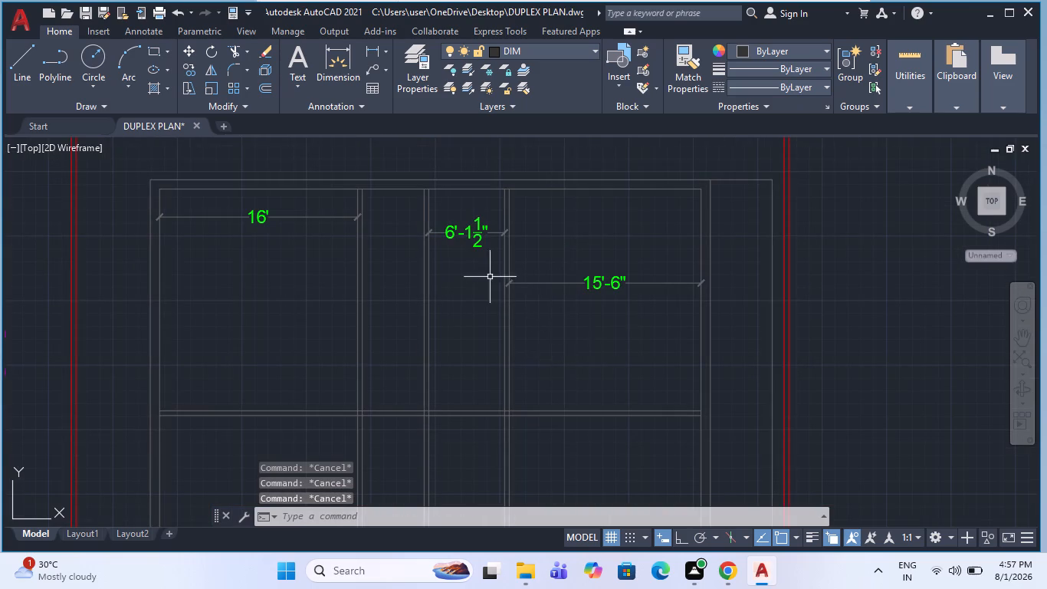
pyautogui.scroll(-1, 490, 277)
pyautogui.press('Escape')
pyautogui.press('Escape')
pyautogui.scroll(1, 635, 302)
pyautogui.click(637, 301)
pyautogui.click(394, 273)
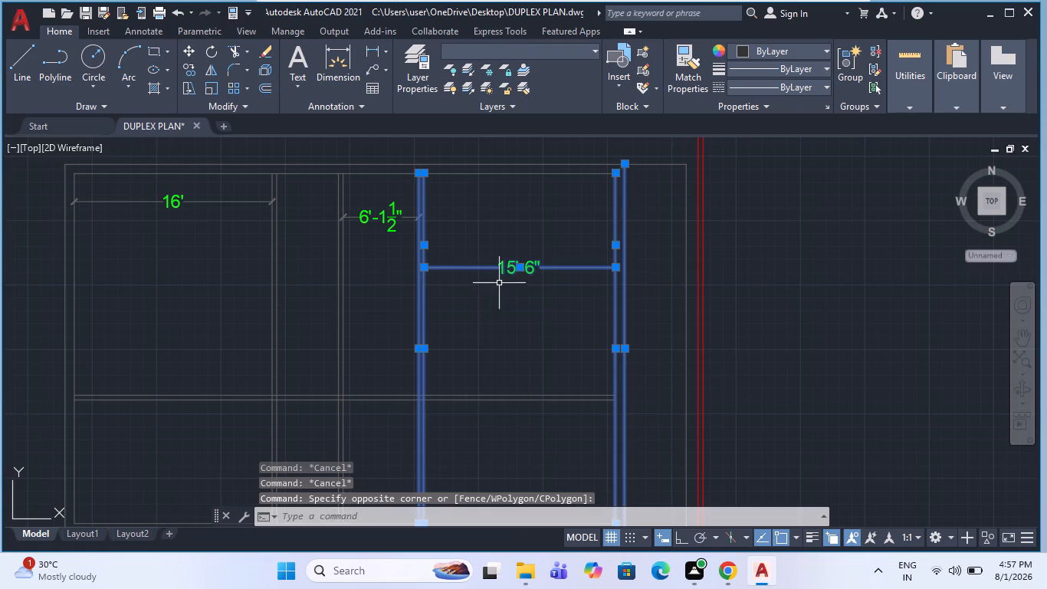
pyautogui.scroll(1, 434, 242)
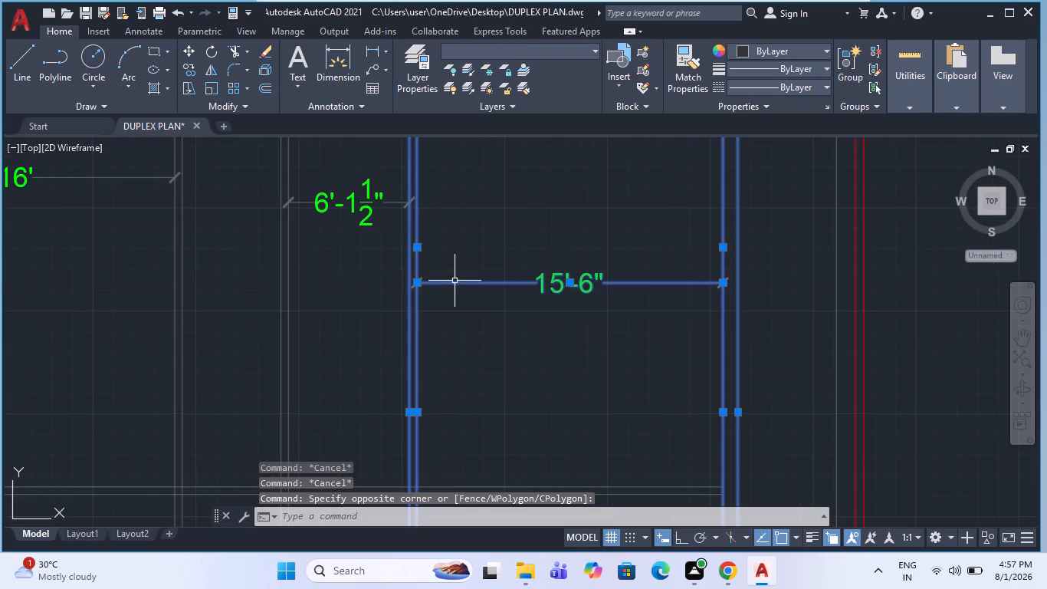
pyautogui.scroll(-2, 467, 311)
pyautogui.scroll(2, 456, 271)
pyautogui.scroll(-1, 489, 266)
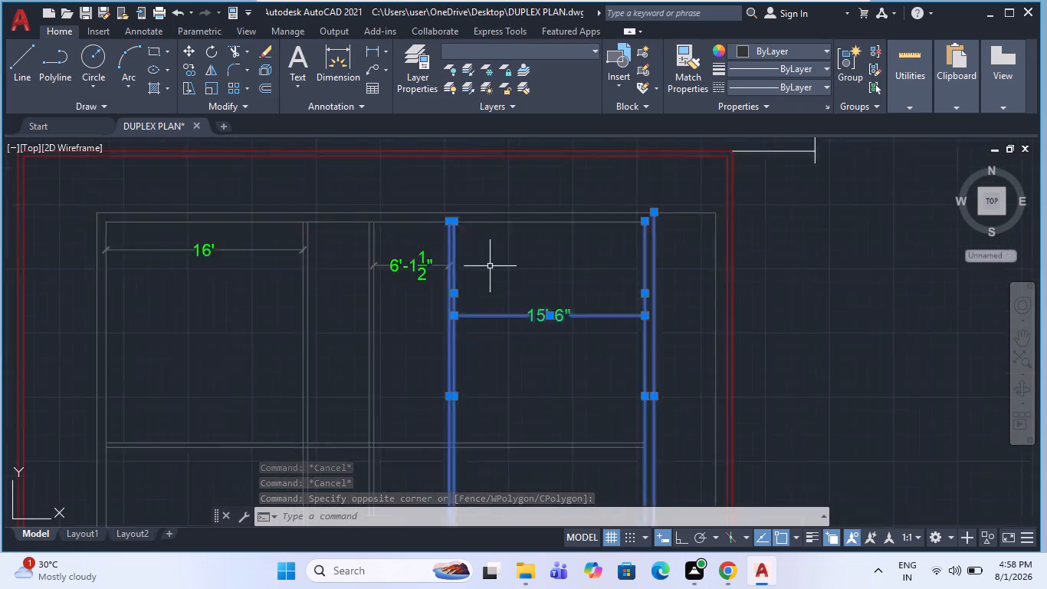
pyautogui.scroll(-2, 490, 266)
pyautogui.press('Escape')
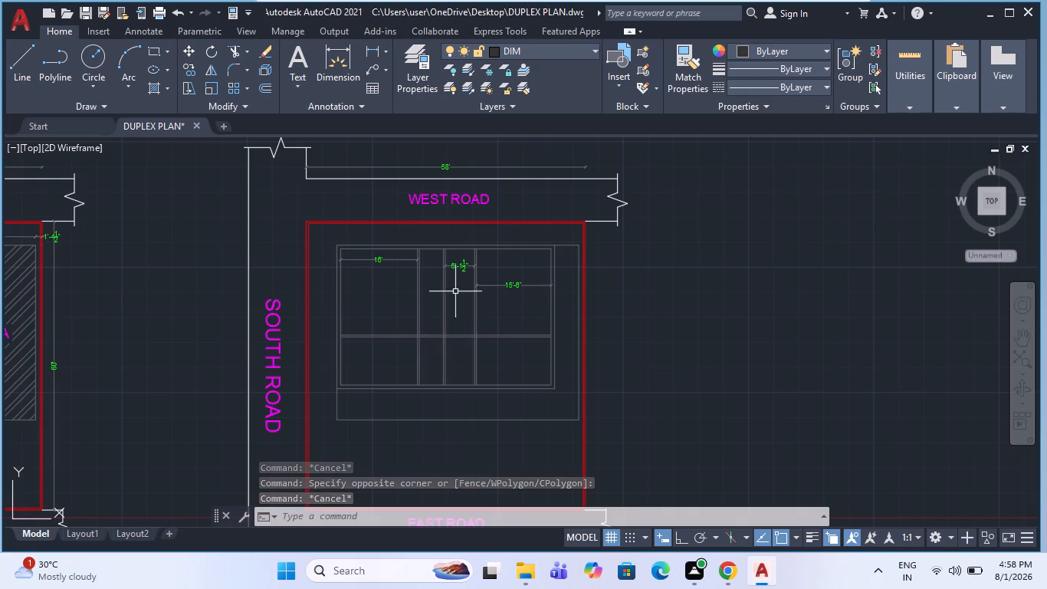
# Measure the depth of the strip between the building's lower outer wall and the surrounding outline.
pyautogui.scroll(2, 455, 265)
pyautogui.scroll(-2, 451, 228)
pyautogui.scroll(2, 362, 377)
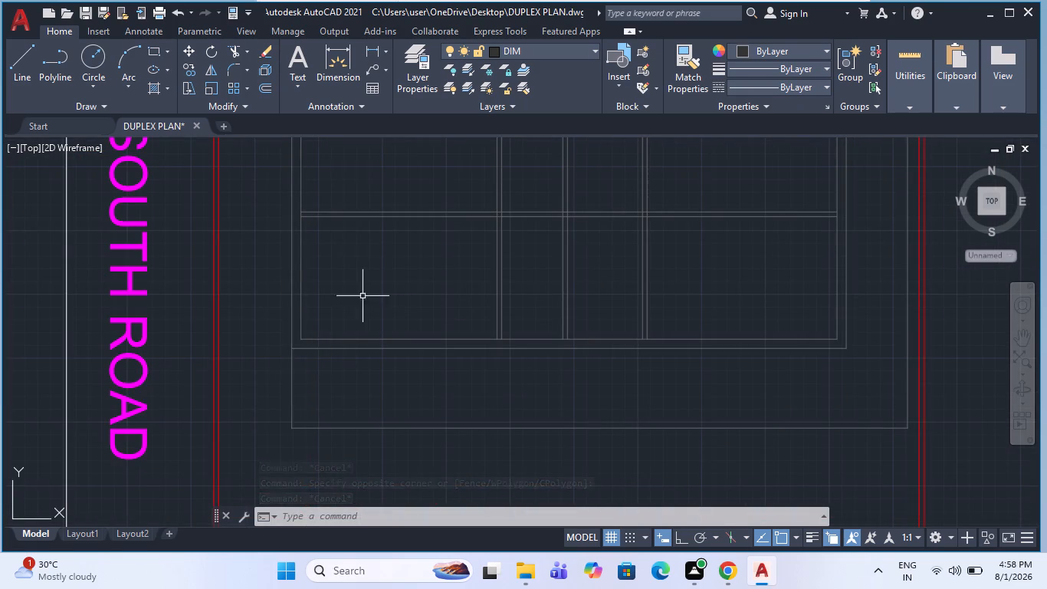
pyautogui.click(376, 51)
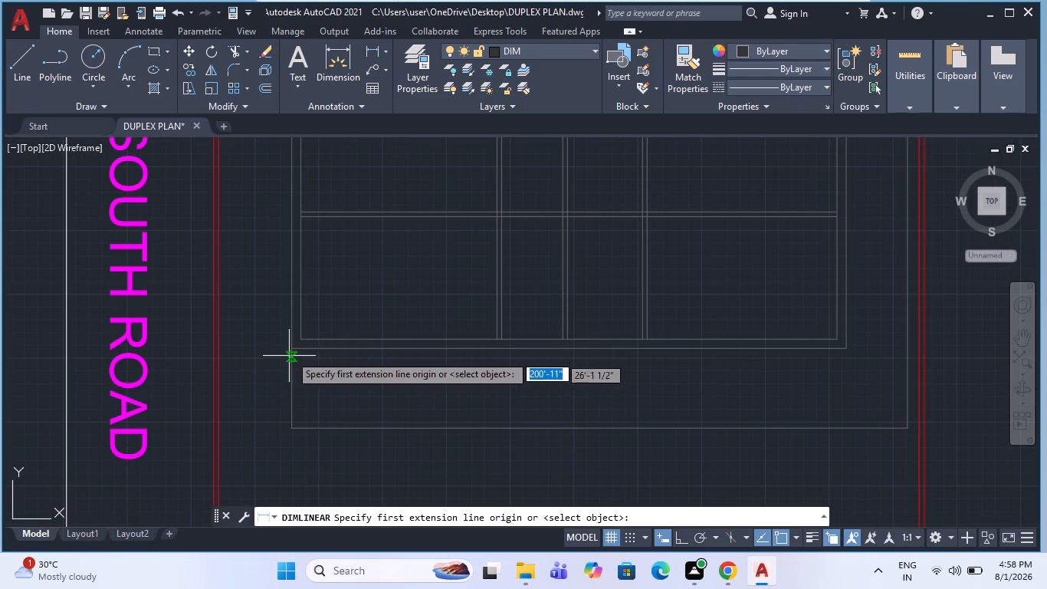
pyautogui.click(290, 350)
pyautogui.click(288, 426)
pyautogui.scroll(3, 309, 392)
pyautogui.scroll(-4, 336, 373)
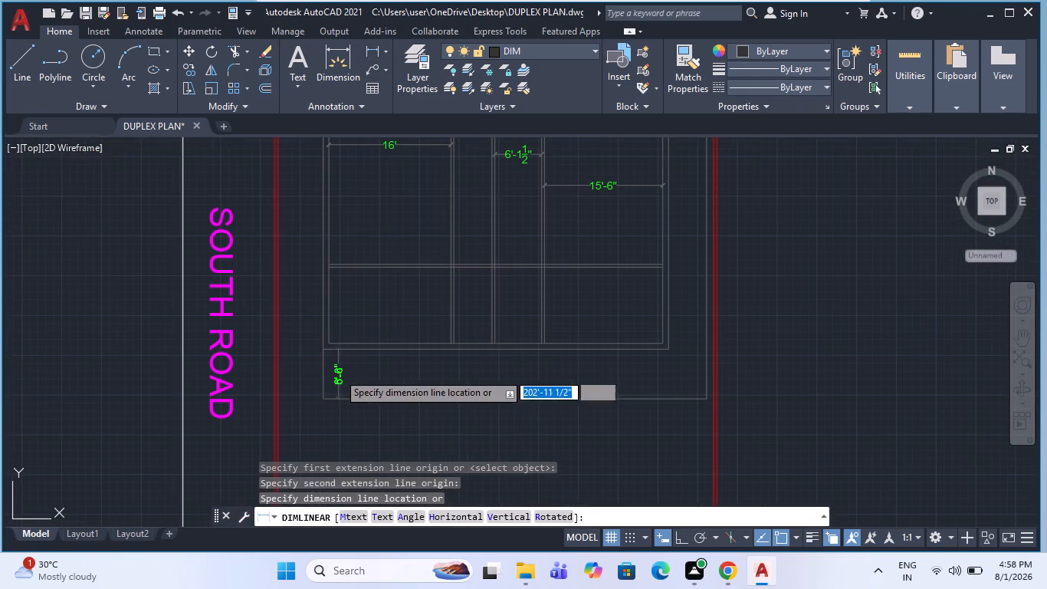
pyautogui.press('Escape')
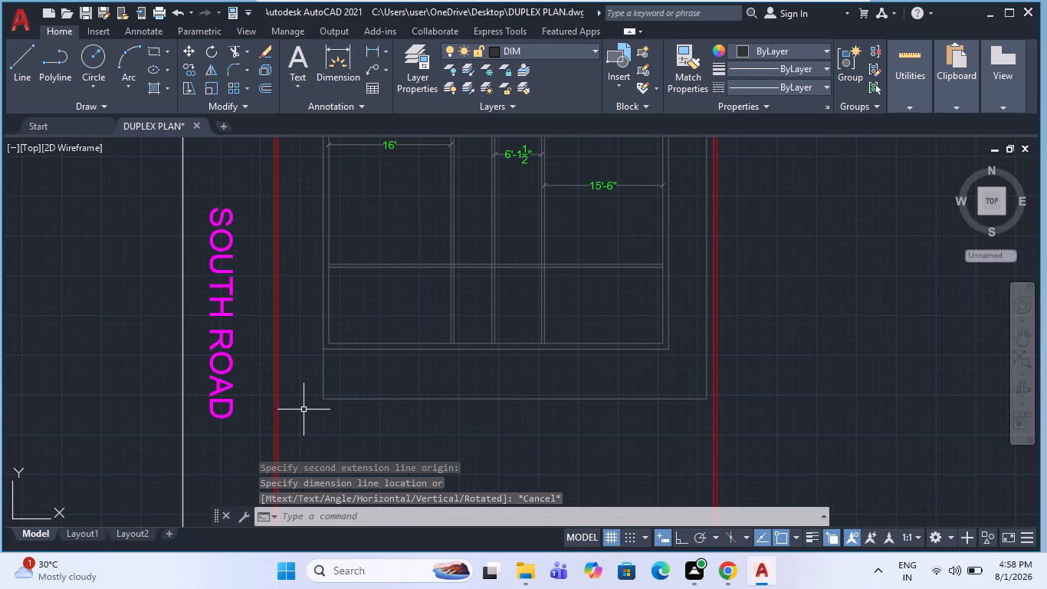
# Draw a vertical line from the inner lower-left wall corner down to the bottom edge of the surrounding outline.
pyautogui.scroll(1, 316, 385)
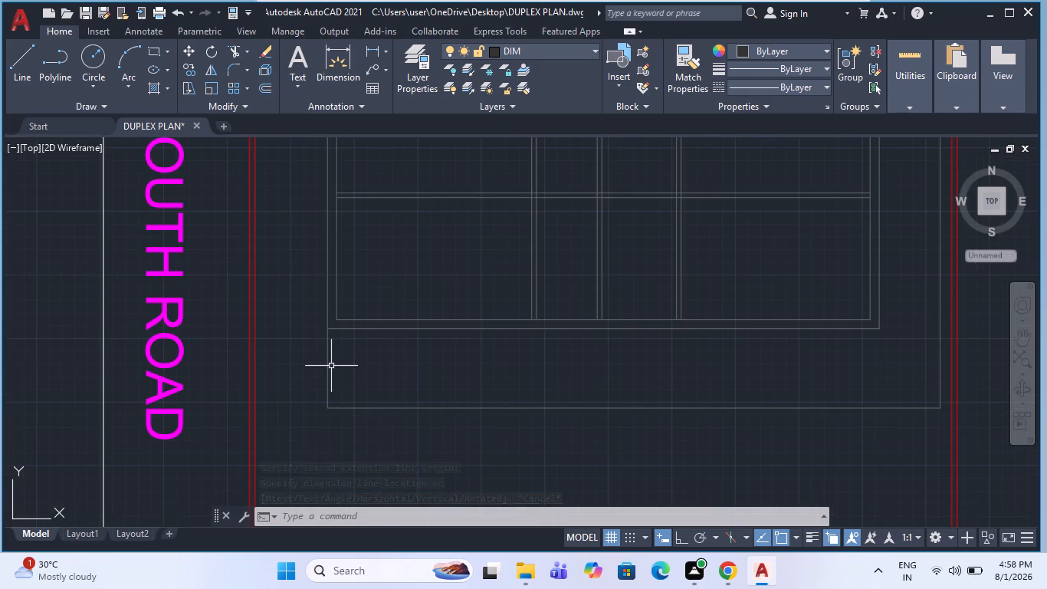
pyautogui.press('Escape')
pyautogui.press('l')
pyautogui.press('Return')
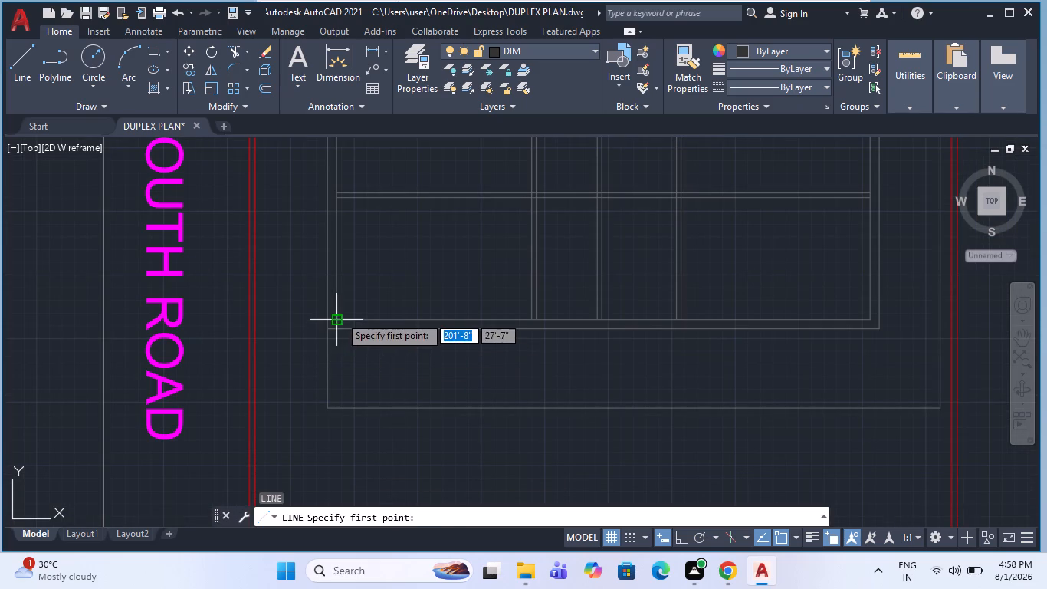
pyautogui.click(340, 316)
pyautogui.click(338, 407)
pyautogui.press('Escape')
# Trim the part of the new vertical line that crosses the thickness of the lower outer wall.
pyautogui.scroll(2, 338, 323)
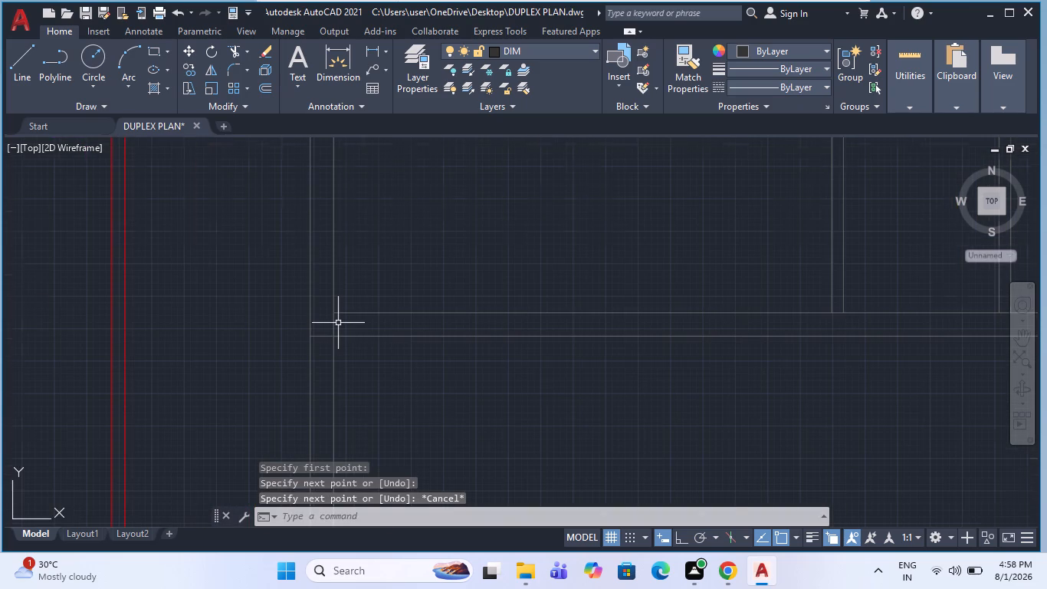
pyautogui.write('TR')
pyautogui.press('space')
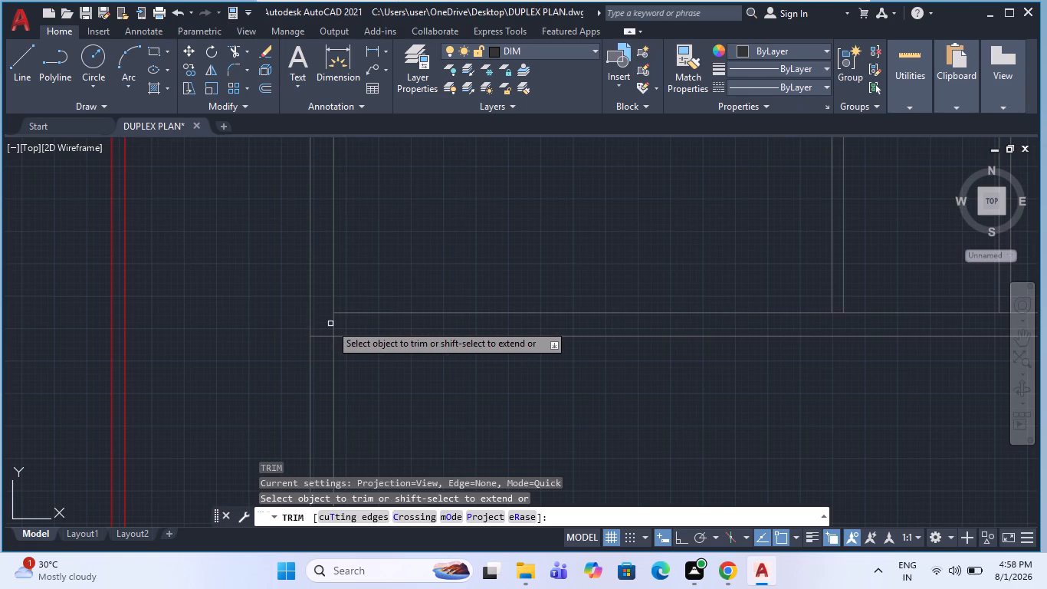
pyautogui.click(334, 327)
pyautogui.scroll(-3, 331, 318)
pyautogui.press('Escape')
# Offset the vertical line in the lower strip 4' to the right.
pyautogui.scroll(1, 356, 370)
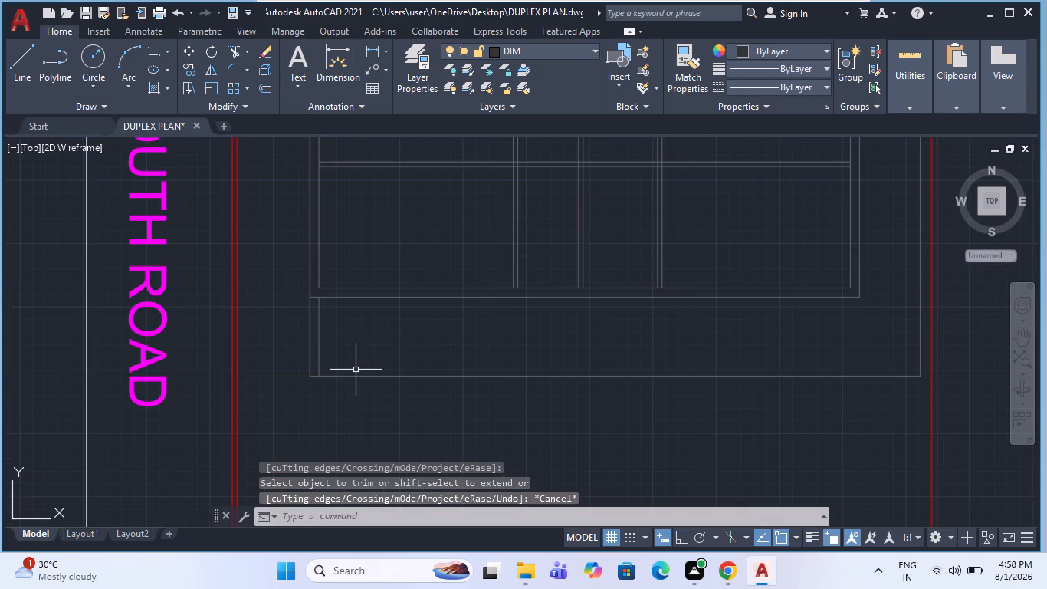
pyautogui.press('o')
pyautogui.press('Return')
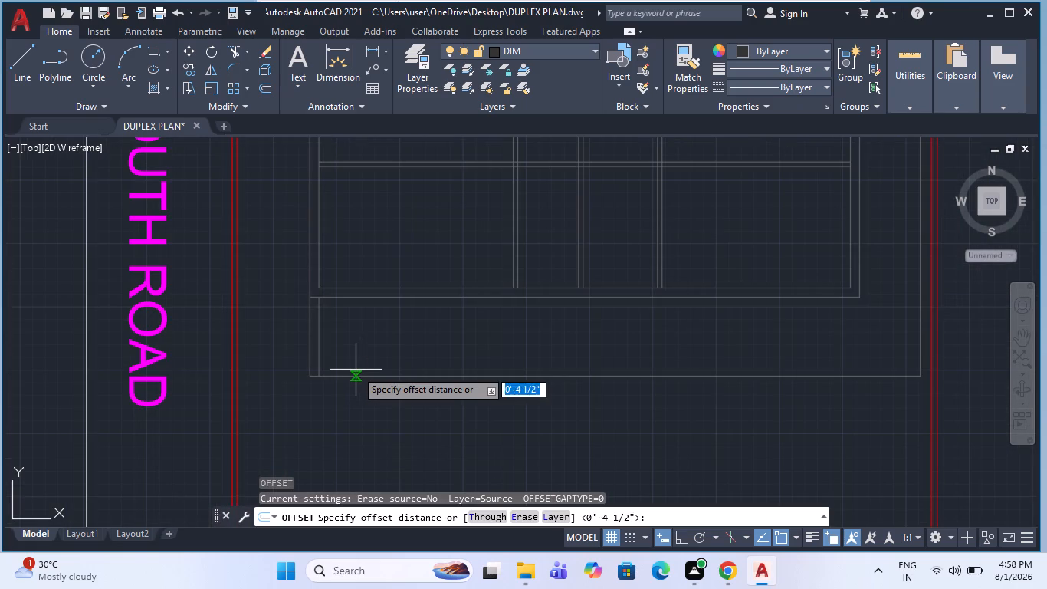
pyautogui.write("4'")
pyautogui.press('Return')
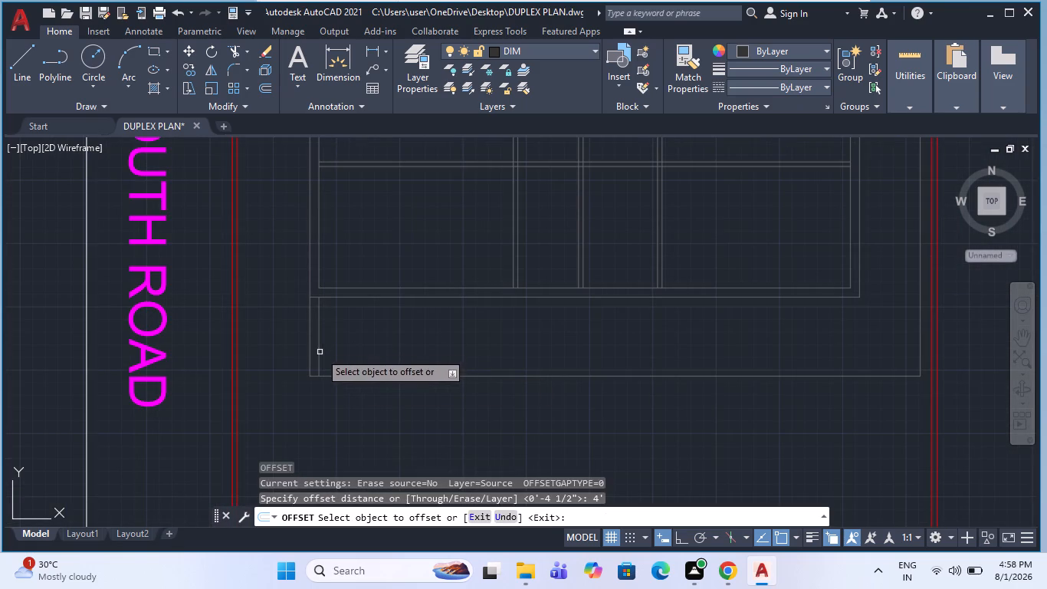
pyautogui.click(320, 352)
pyautogui.click(442, 344)
pyautogui.press('Escape')
# With Ortho on, draw a horizontal line about 15'-2" long rightward from the midpoint of the 4' offset line.
pyautogui.press('l')
pyautogui.press('Return')
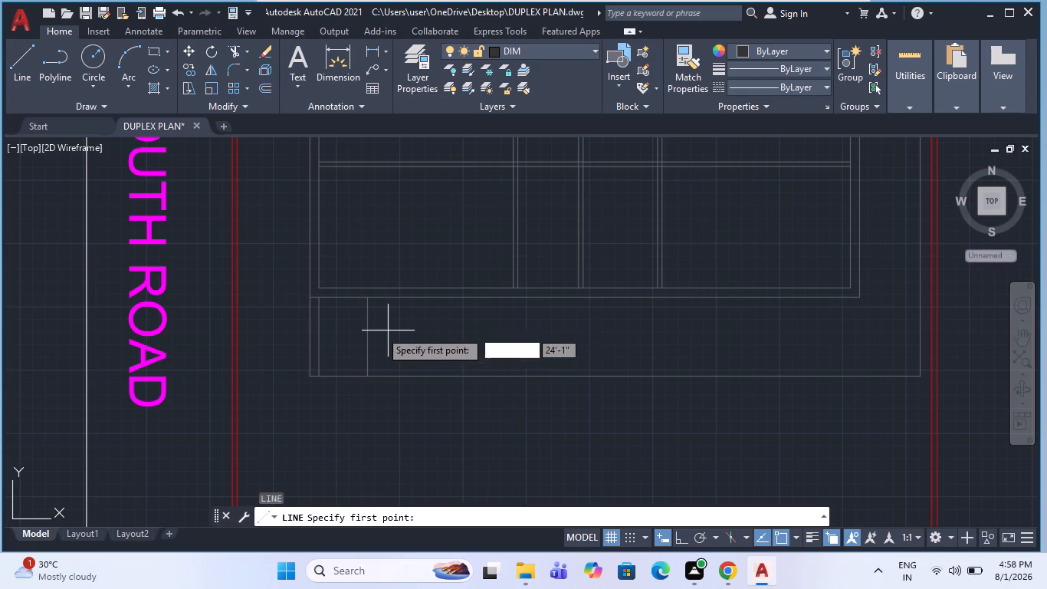
pyautogui.click(364, 341)
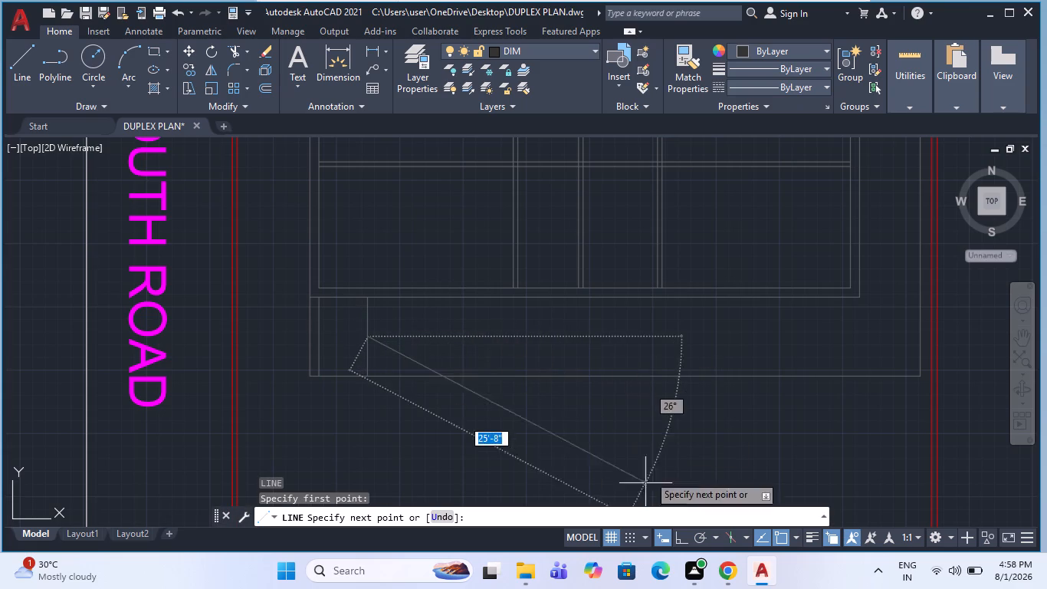
pyautogui.click(677, 535)
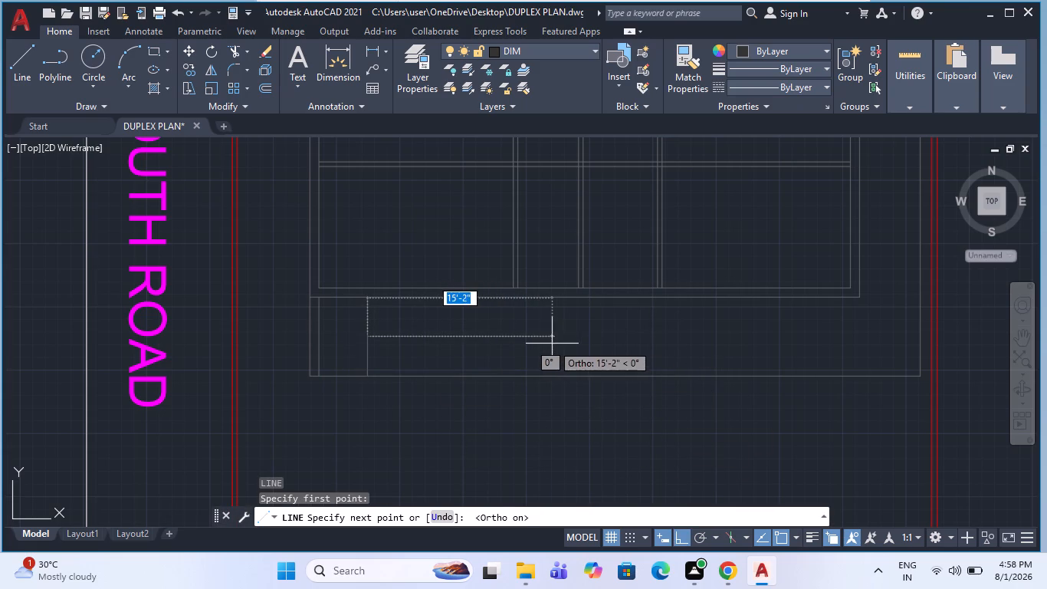
pyautogui.click(552, 344)
pyautogui.press('Escape')
# Offset the vertical line at the start of the stair strip 1' to the right, and offset that copy another 1' right.
pyautogui.scroll(1, 356, 345)
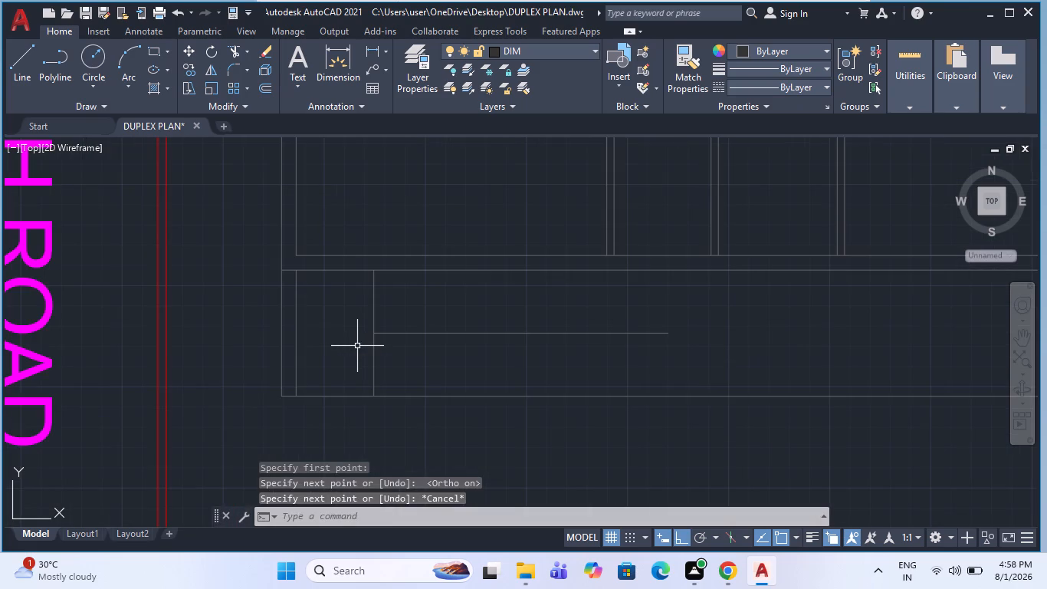
pyautogui.press('o')
pyautogui.press('Return')
pyautogui.write("1'")
pyautogui.press('Return')
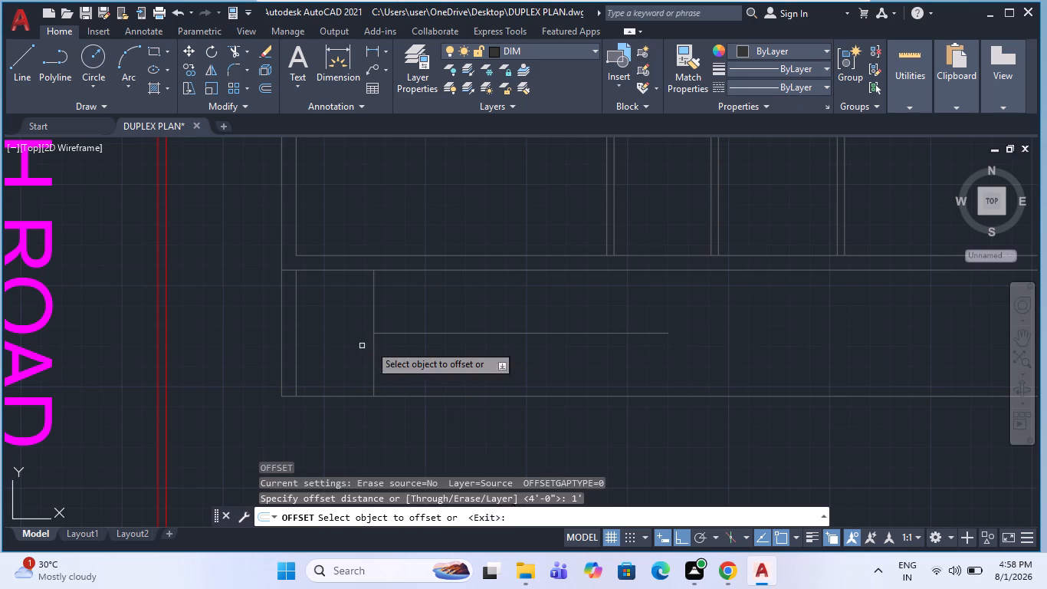
pyautogui.click(373, 366)
pyautogui.click(510, 363)
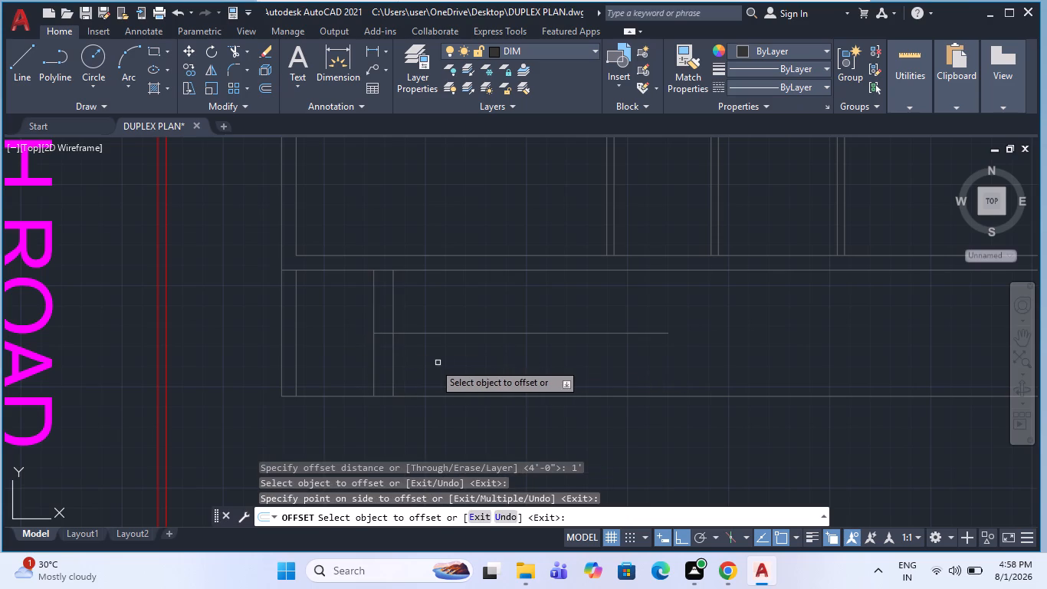
pyautogui.click(394, 371)
pyautogui.click(540, 375)
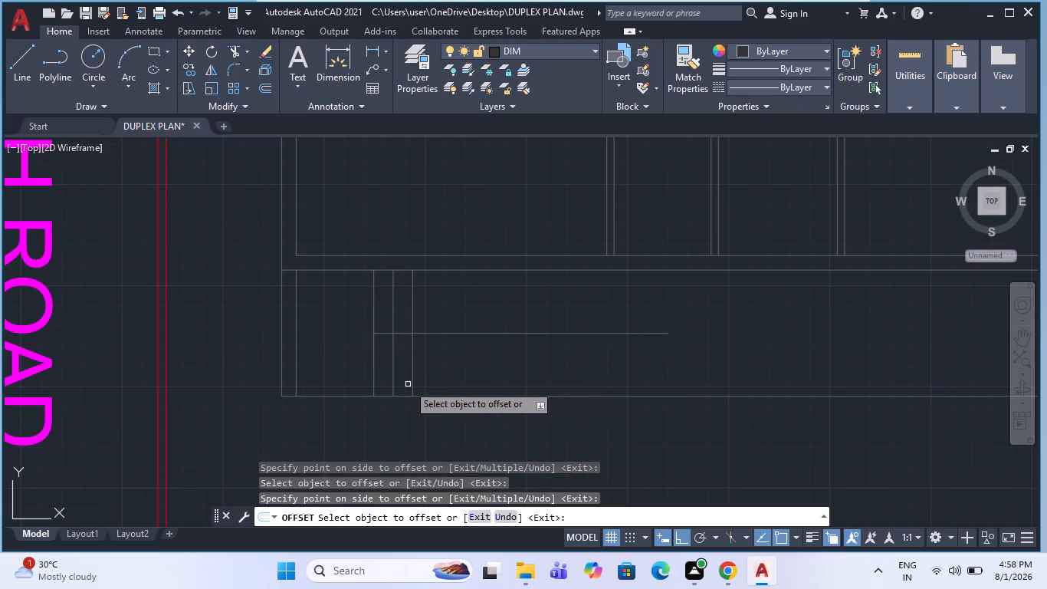
# Continue the stair treads by offsetting the last vertical line rightward nine more times at 1' spacing, using the Multiple option.
pyautogui.click(414, 377)
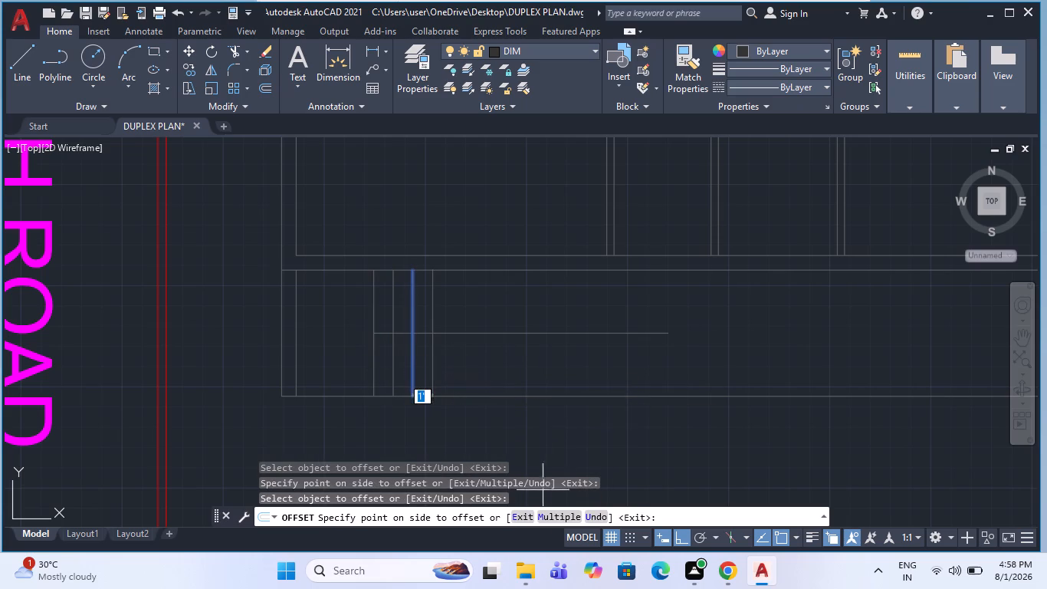
pyautogui.click(559, 516)
pyautogui.click(569, 368)
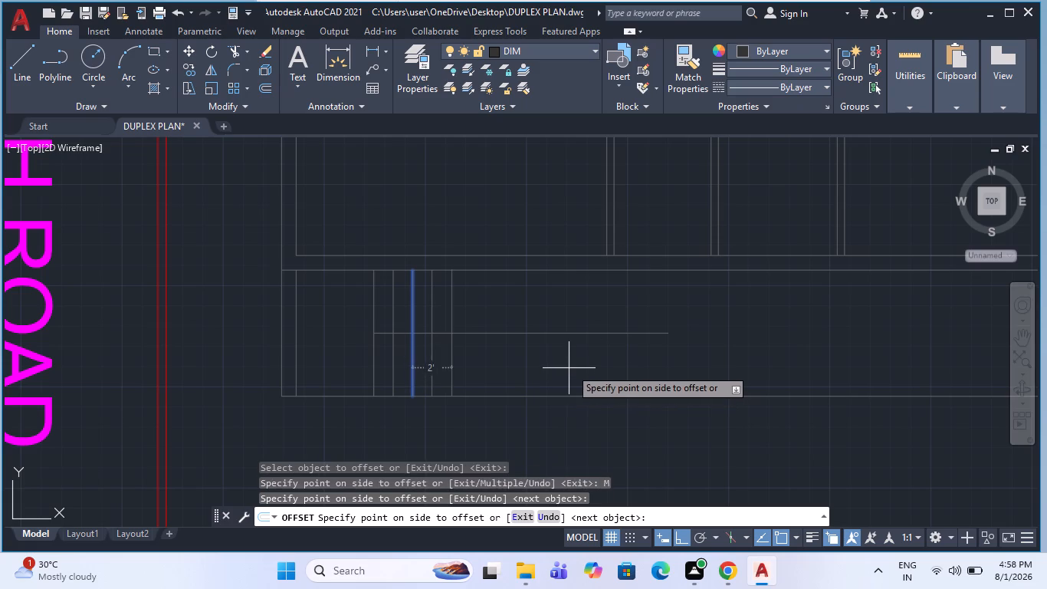
pyautogui.click(606, 366)
pyautogui.click(649, 362)
pyautogui.click(680, 356)
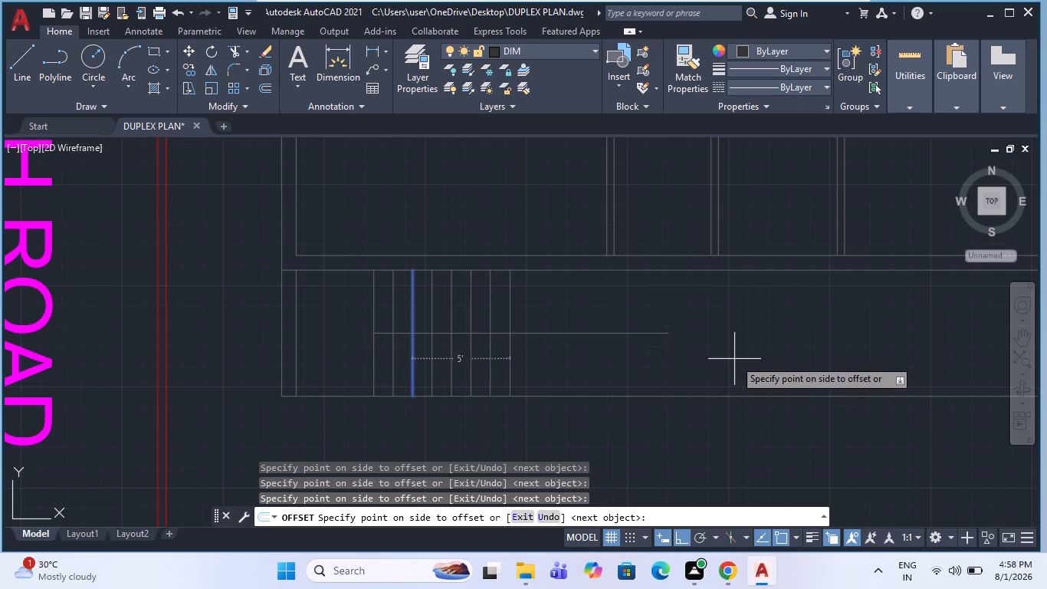
pyautogui.click(734, 359)
pyautogui.click(773, 349)
pyautogui.click(799, 348)
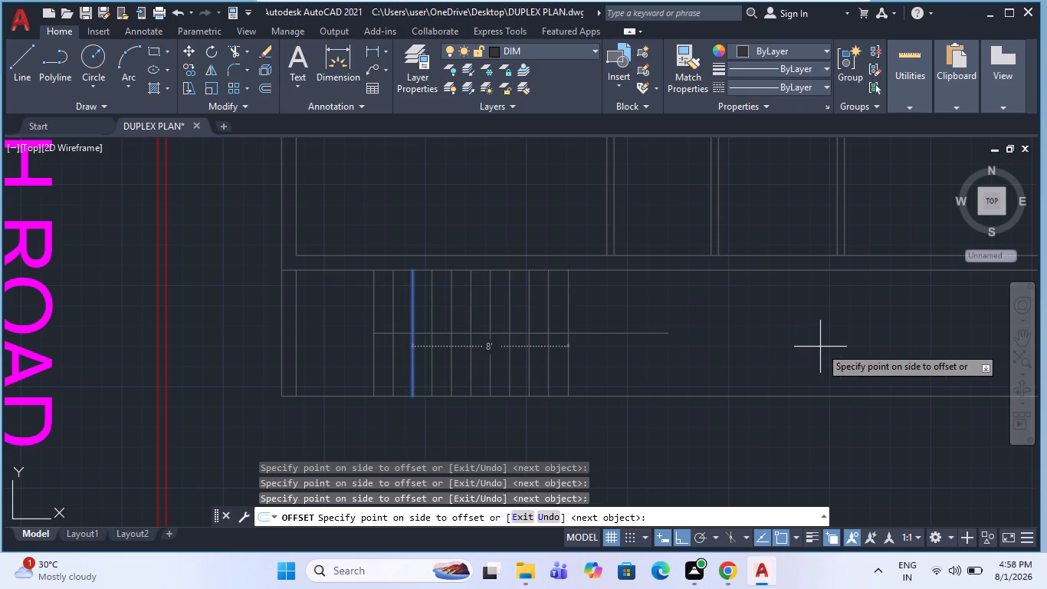
pyautogui.click(825, 346)
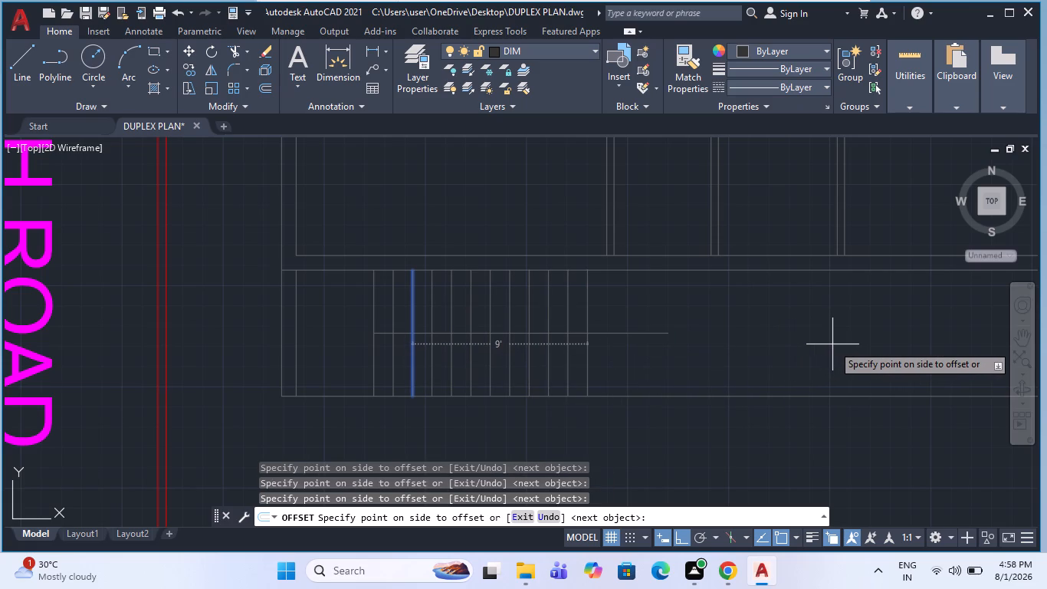
pyautogui.click(832, 342)
pyautogui.press('Escape')
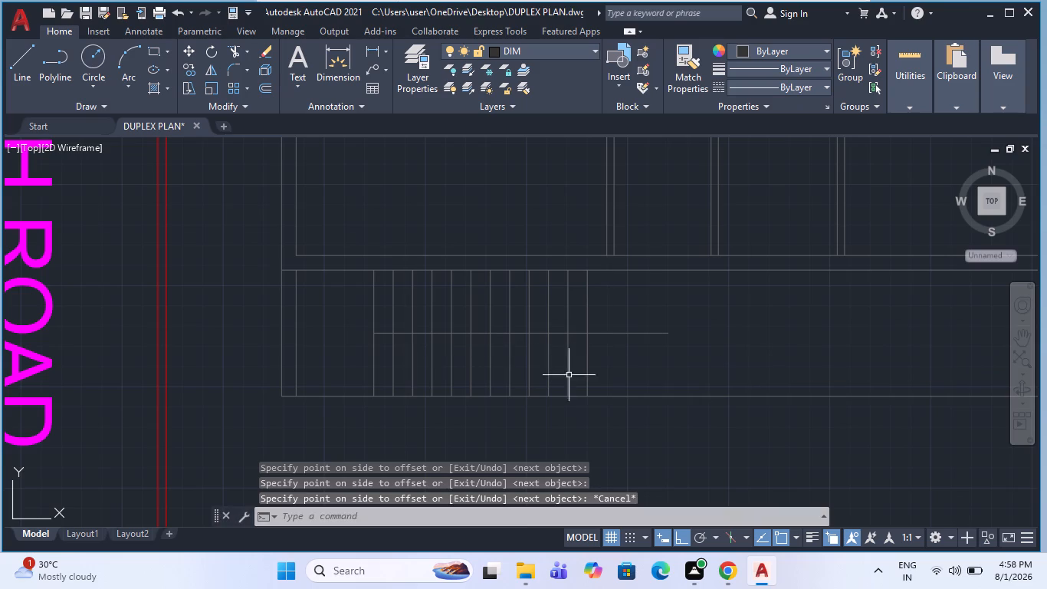
# Trim the horizontal middle line where it extends past the last stair tread line.
pyautogui.moveTo(589, 322); pyautogui.dragTo(548, 333, button='middle')
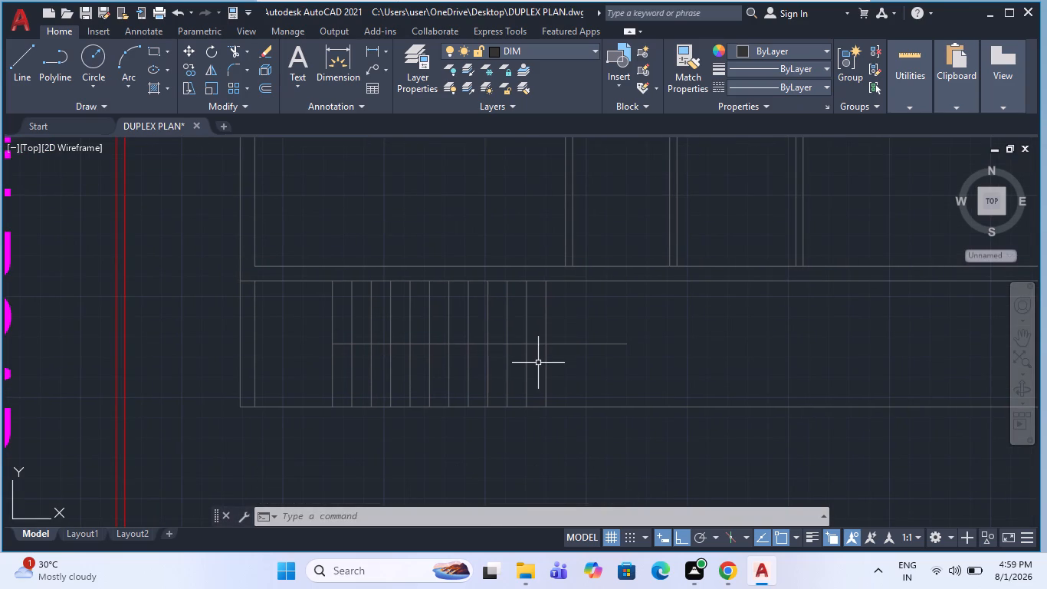
pyautogui.write('TR')
pyautogui.press('space')
pyautogui.moveTo(590, 318); pyautogui.dragTo(586, 364)
pyautogui.press('Escape')
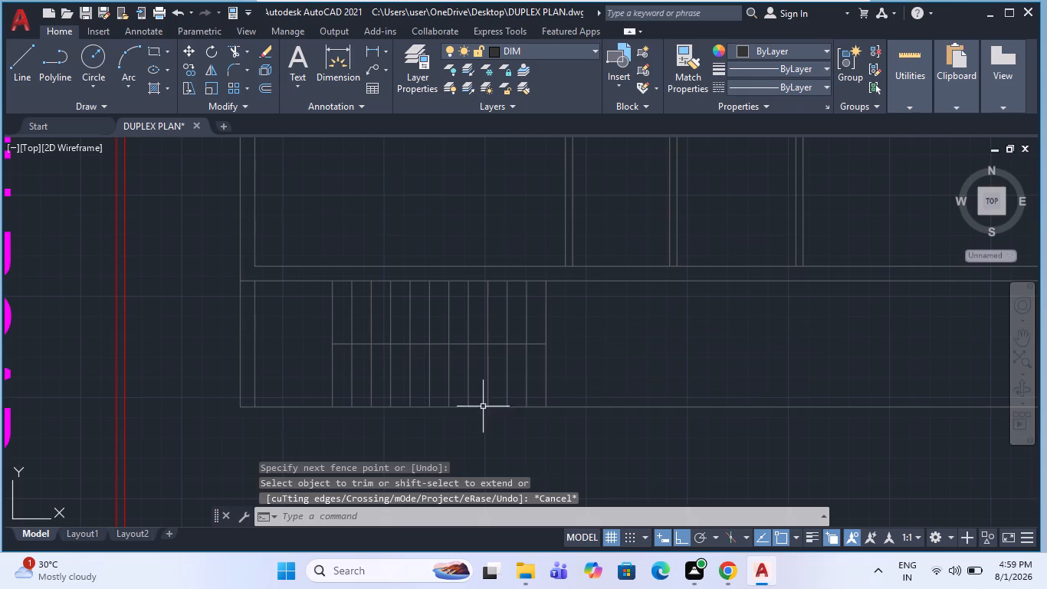
# Offset the bottom edge of the surrounding outline 6" upward into the stair strip.
pyautogui.scroll(-1, 340, 403)
pyautogui.scroll(1, 532, 399)
pyautogui.press('o')
pyautogui.press('Return')
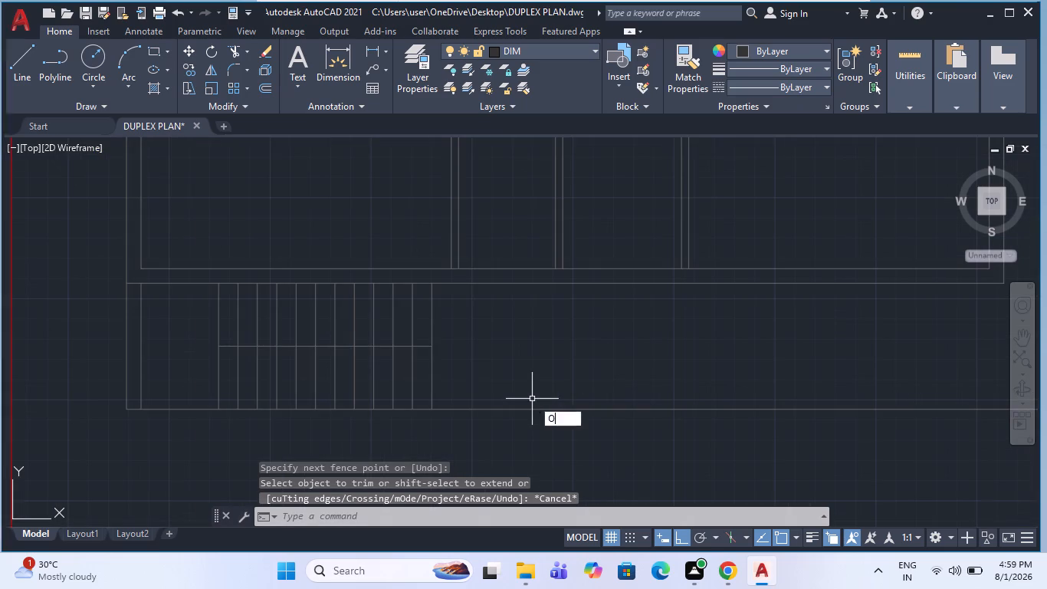
pyautogui.press('6')
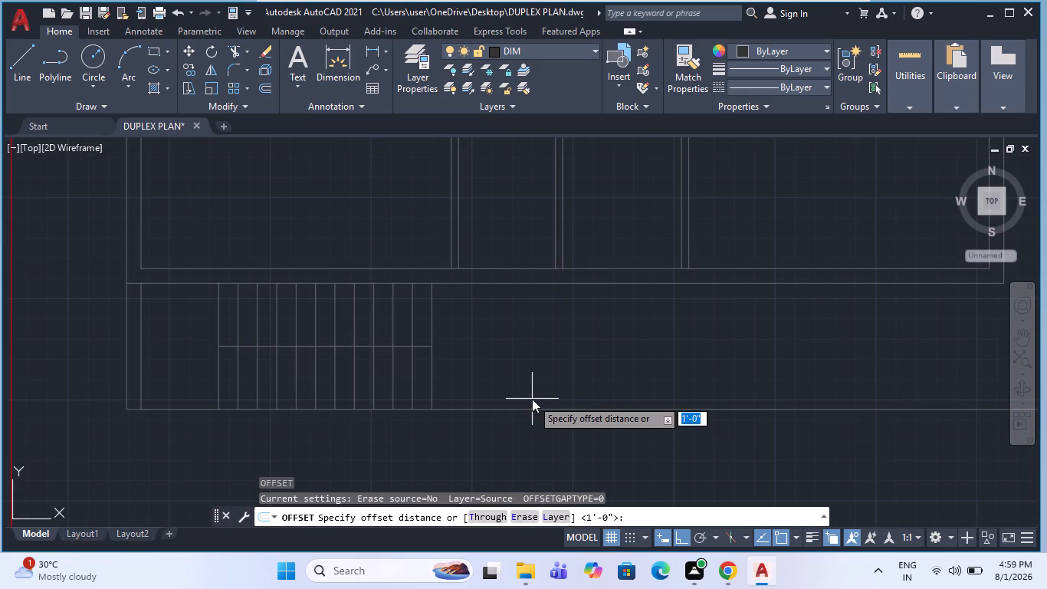
pyautogui.press('Return')
pyautogui.click(536, 409)
pyautogui.click(533, 360)
pyautogui.press('Escape')
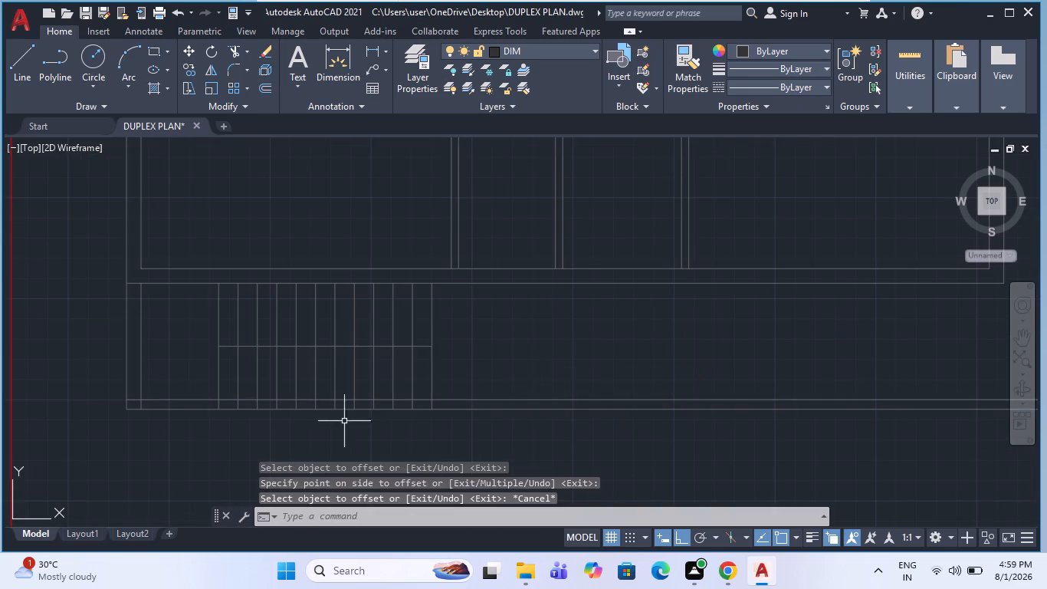
# Trim the inner tread lines where they cross the 6" bottom strip, leaving the first and last lines full length.
pyautogui.scroll(1, 185, 404)
pyautogui.press('Escape')
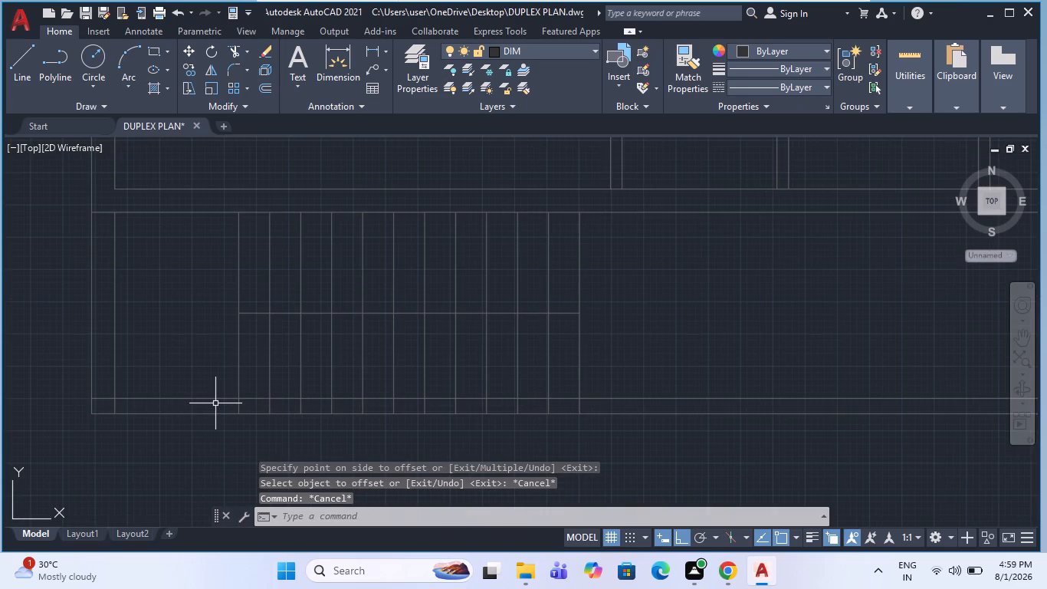
pyautogui.scroll(-1, 222, 407)
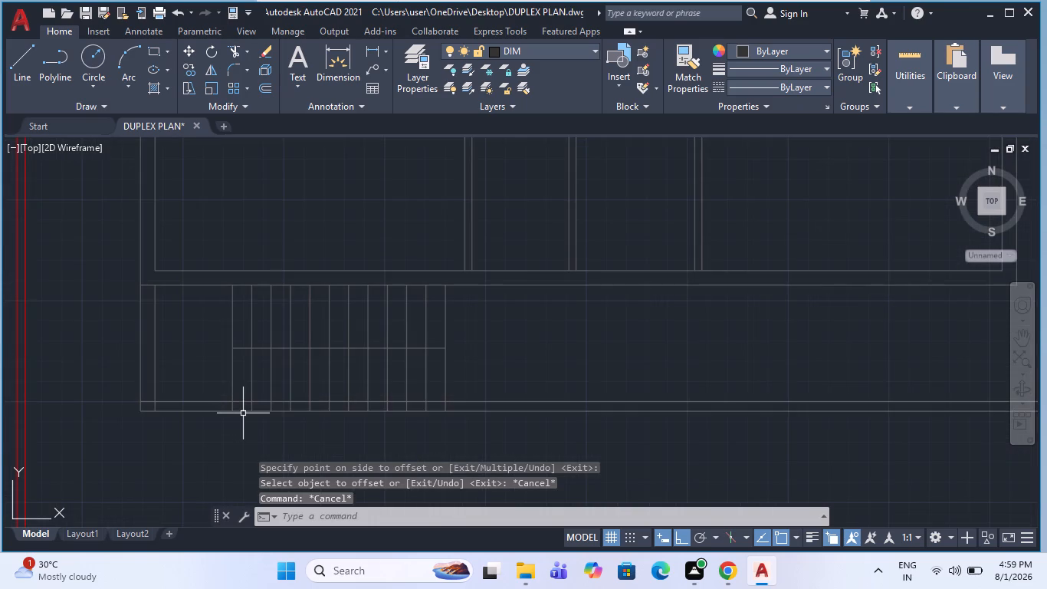
pyautogui.scroll(1, 245, 410)
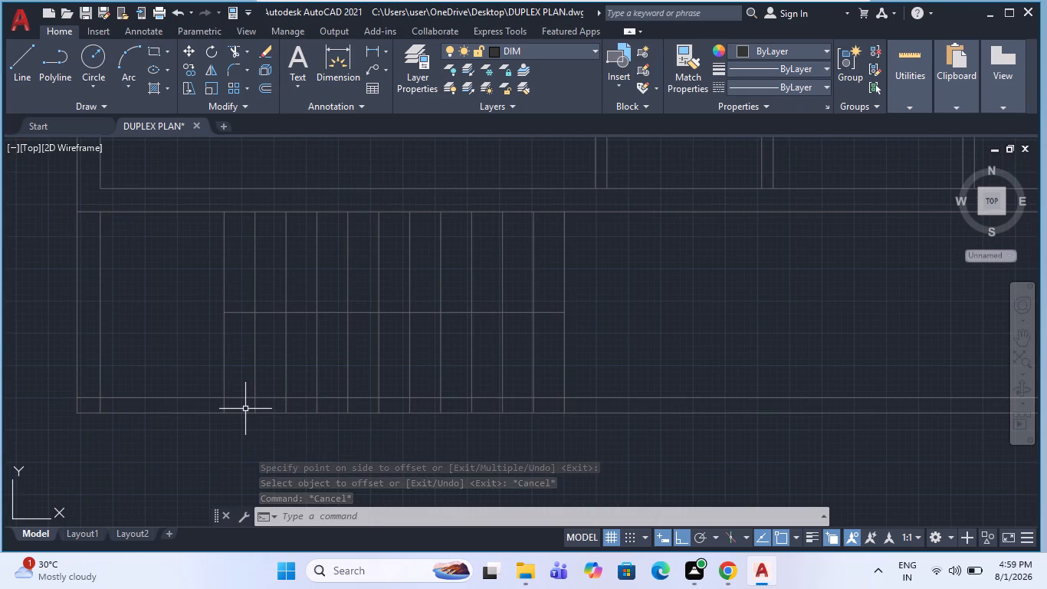
pyautogui.write('TR')
pyautogui.press('space')
pyautogui.click(245, 409)
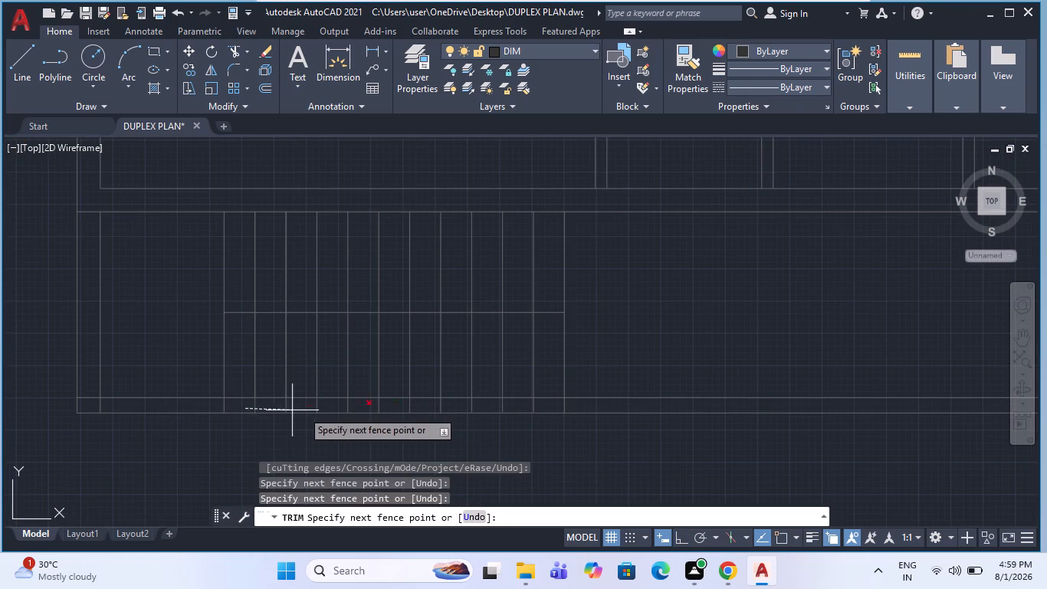
pyautogui.click(537, 409)
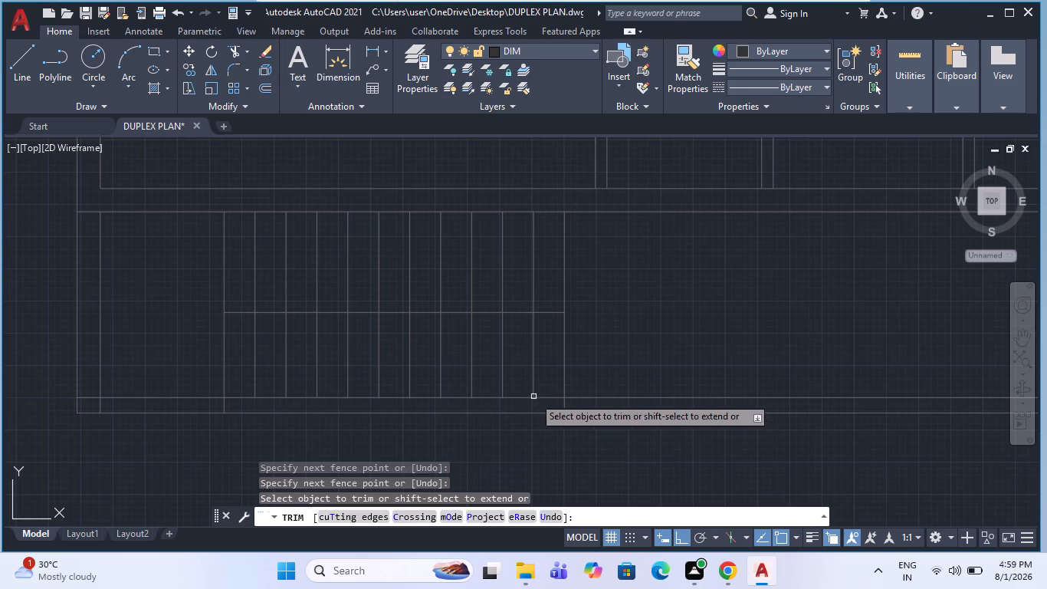
pyautogui.press('Escape')
# Move the stair's horizontal middle line up 3" to the midpoint of the trimmed tread line.
pyautogui.click(522, 333)
pyautogui.click(510, 291)
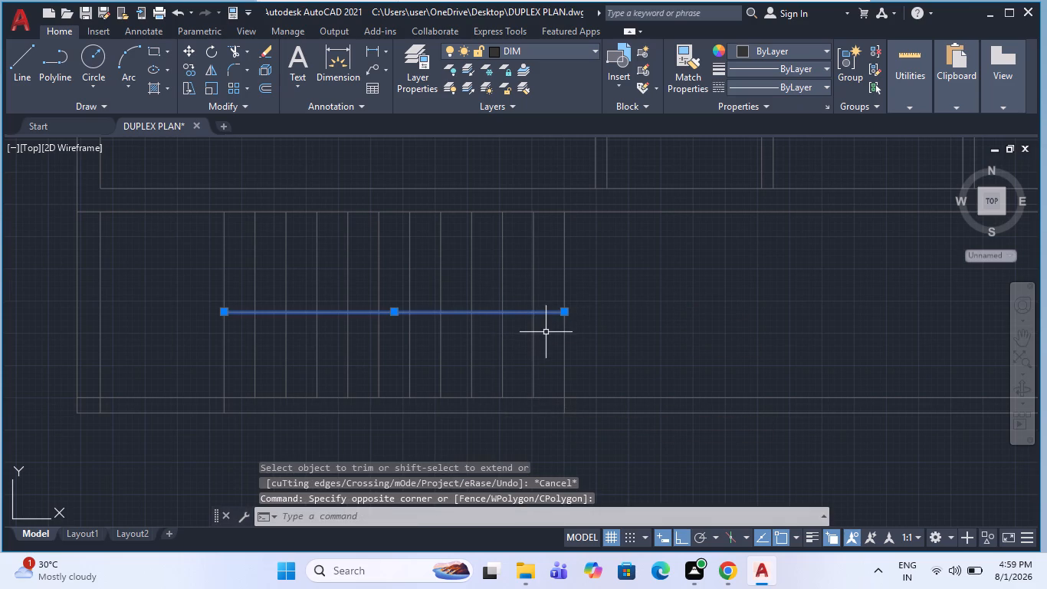
pyautogui.press('m')
pyautogui.press('Return')
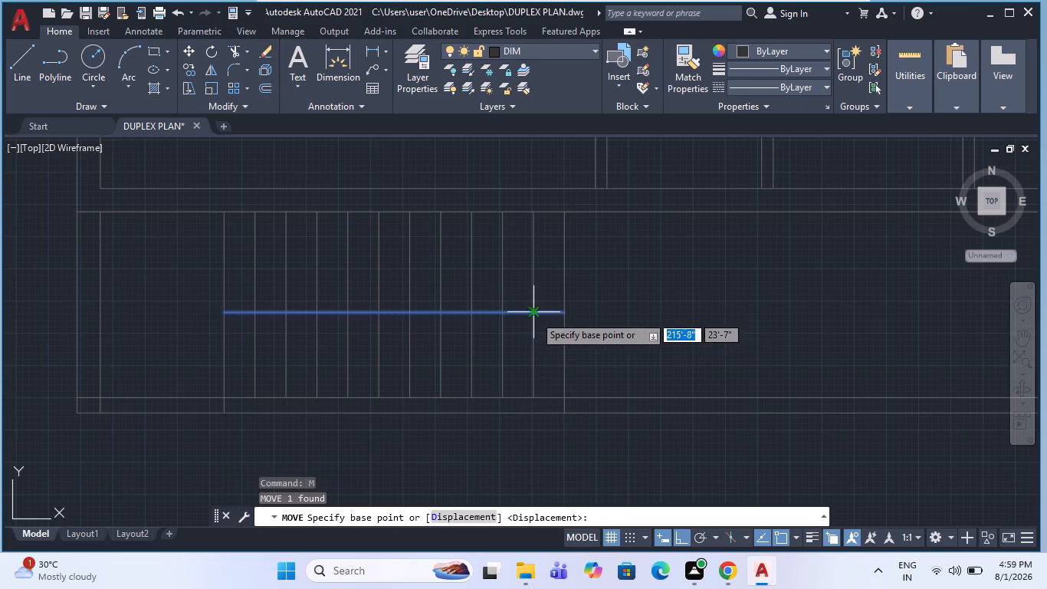
pyautogui.click(534, 315)
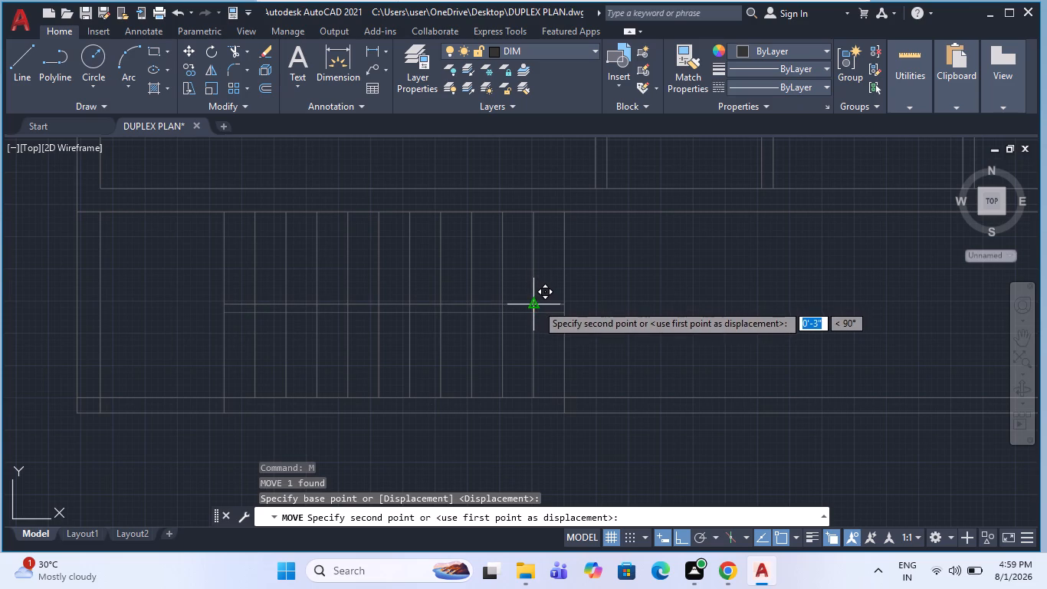
pyautogui.click(537, 304)
pyautogui.press('Escape')
pyautogui.scroll(-1, 455, 328)
pyautogui.press('Escape')
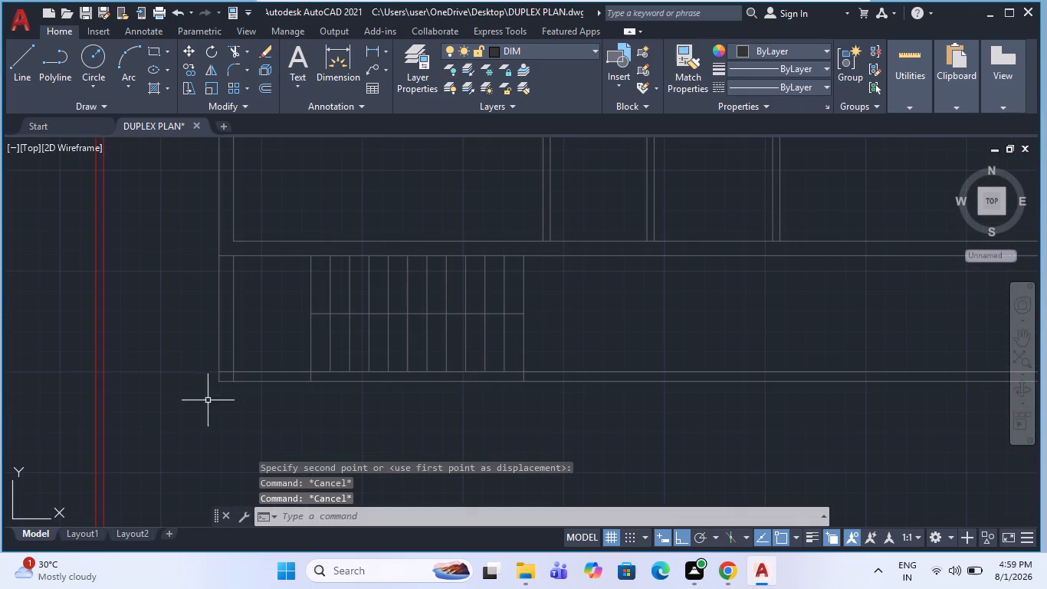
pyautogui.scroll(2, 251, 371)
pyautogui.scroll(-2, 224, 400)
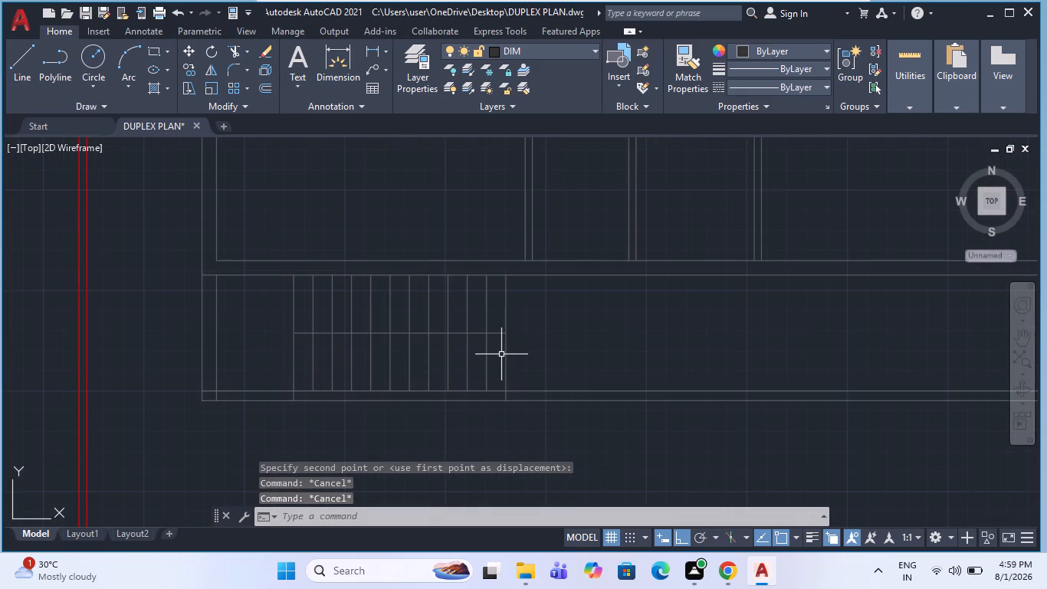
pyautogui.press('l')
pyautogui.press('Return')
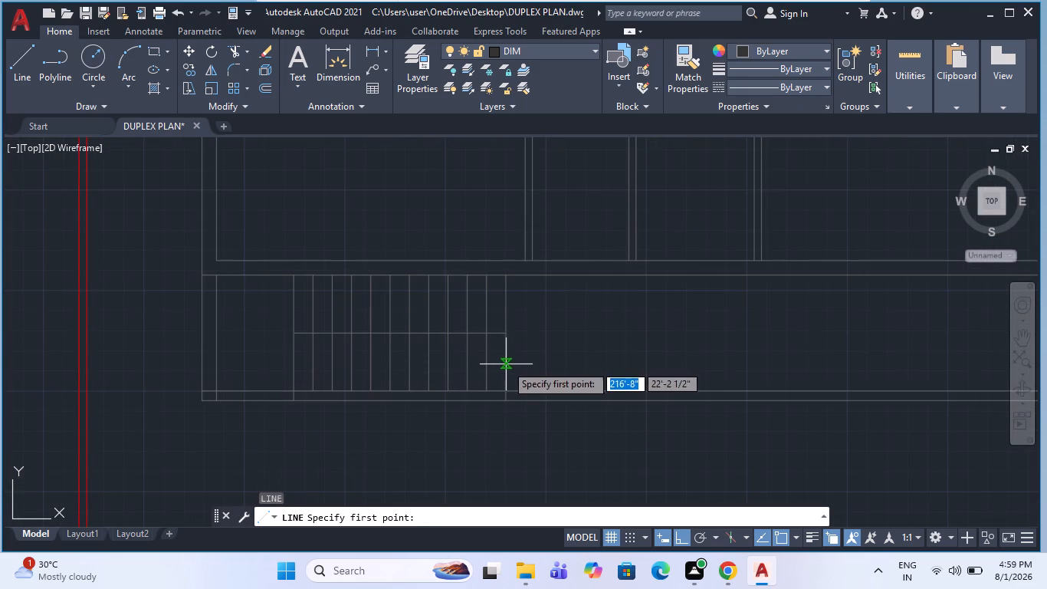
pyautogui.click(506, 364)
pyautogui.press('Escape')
# Draw a U-shaped stair direction line: about 13' left from the last tread's upper half, about 3' down, and right to the fifth tread line.
pyautogui.press('space')
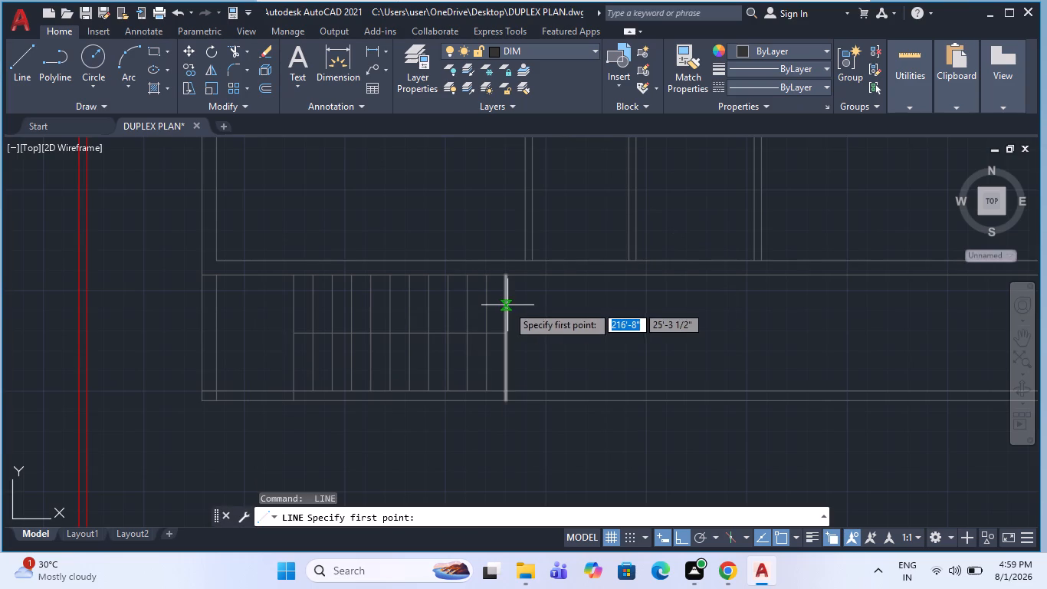
pyautogui.click(508, 308)
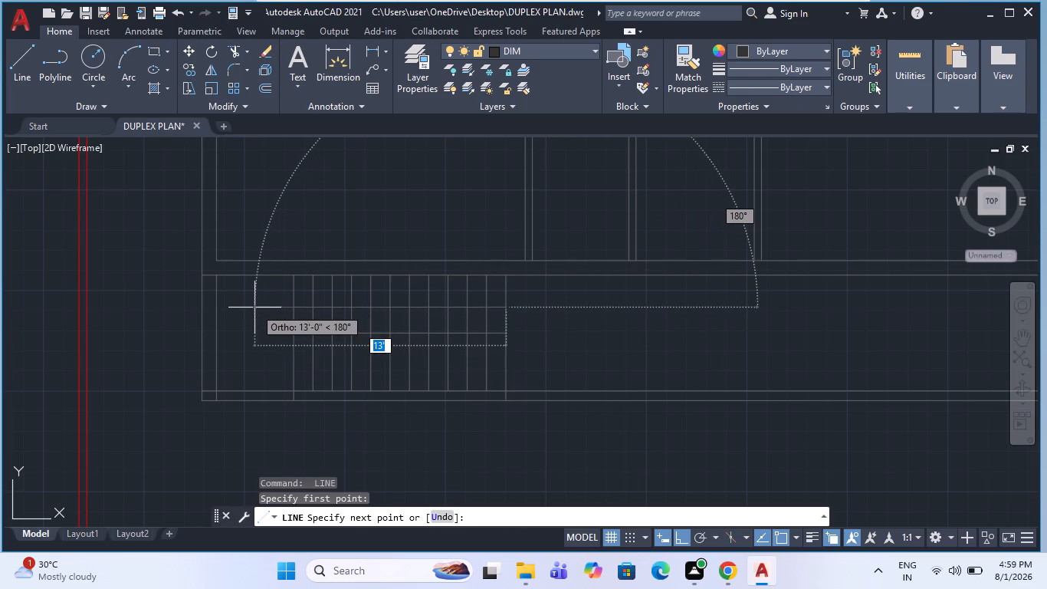
pyautogui.click(251, 308)
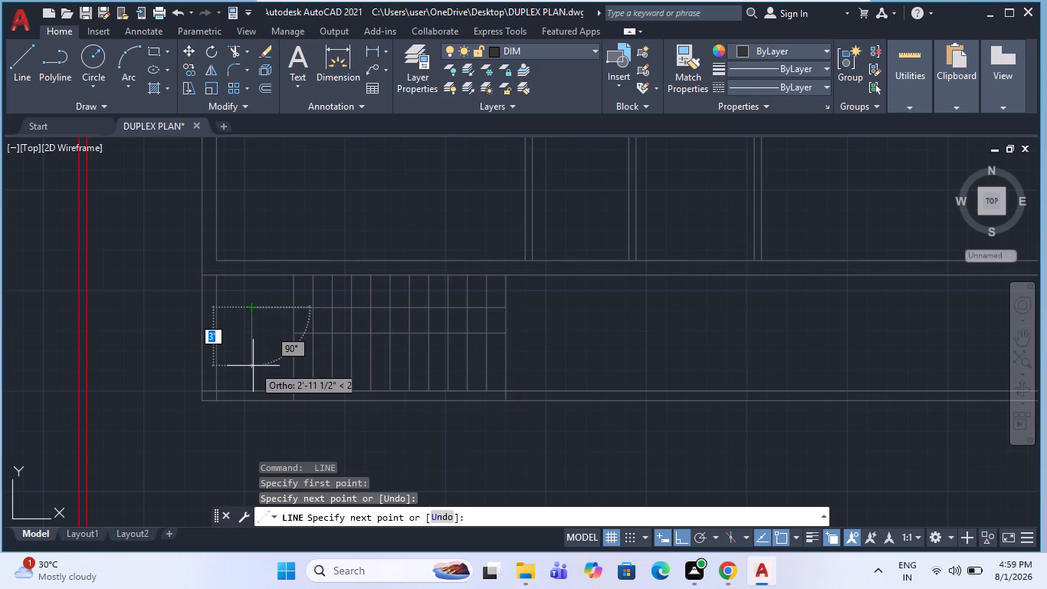
pyautogui.click(253, 366)
pyautogui.click(369, 363)
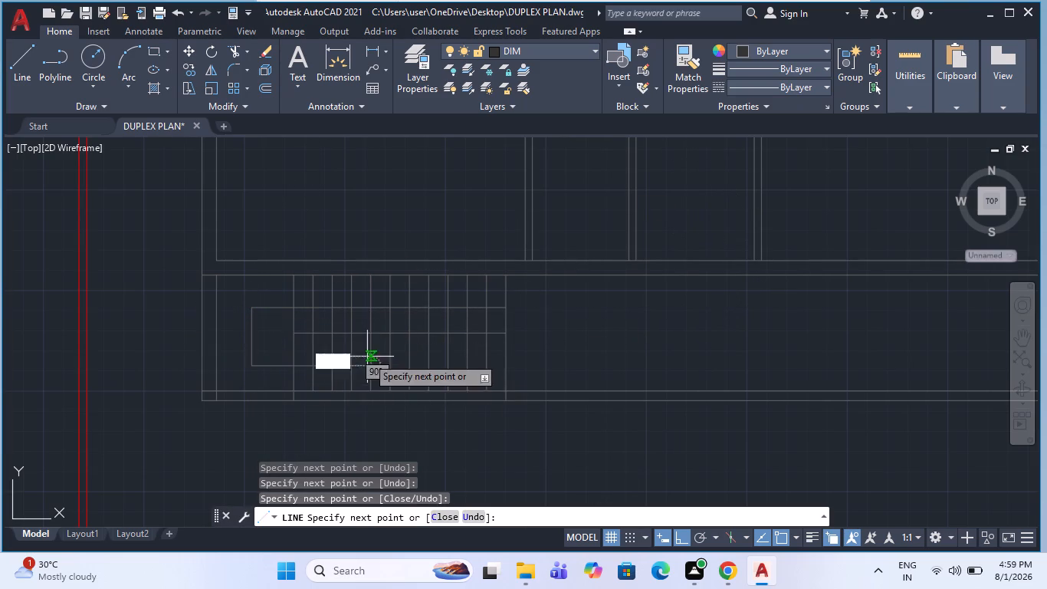
# With Ortho off, add a short diagonal arrowhead line going back up and left from the end of the direction line.
pyautogui.scroll(2, 367, 357)
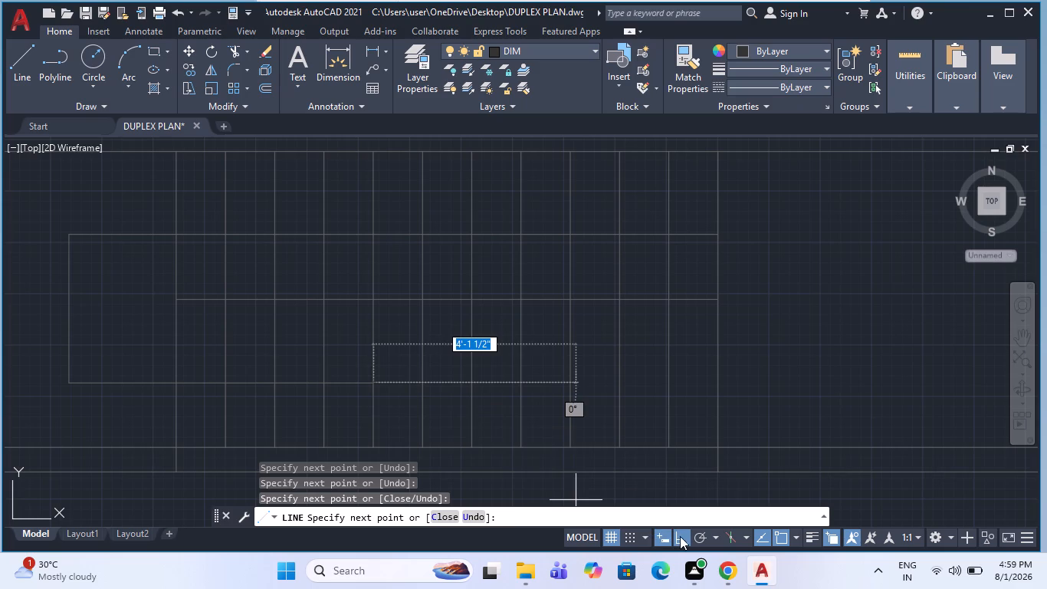
pyautogui.click(680, 536)
pyautogui.scroll(2, 359, 360)
pyautogui.click(332, 367)
pyautogui.press('Escape')
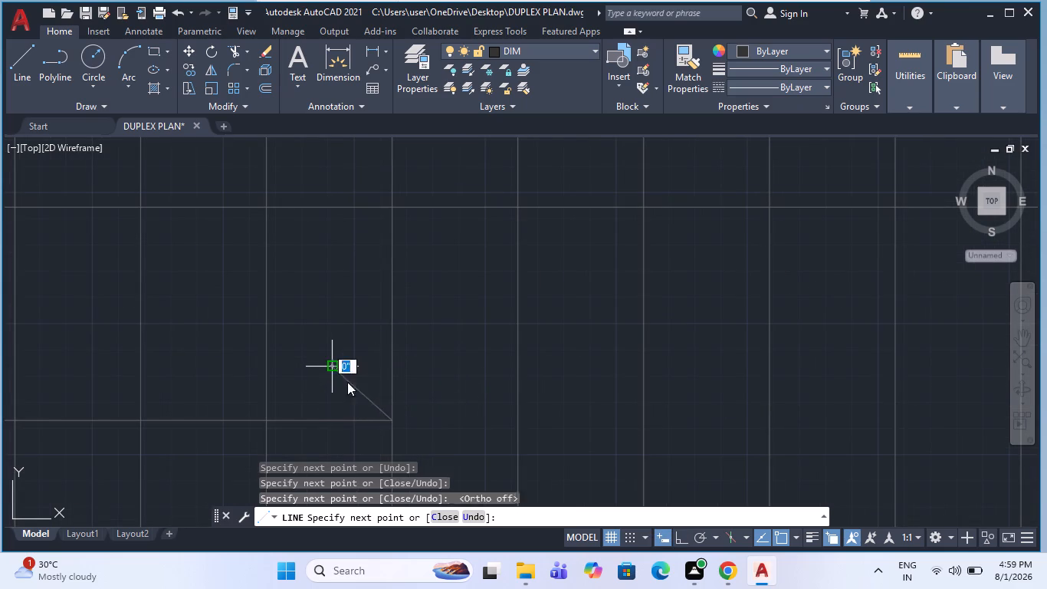
# Mirror the diagonal arrowhead line about the lower direction line, keeping the original.
pyautogui.click(351, 387)
pyautogui.write('MI')
pyautogui.press('Return')
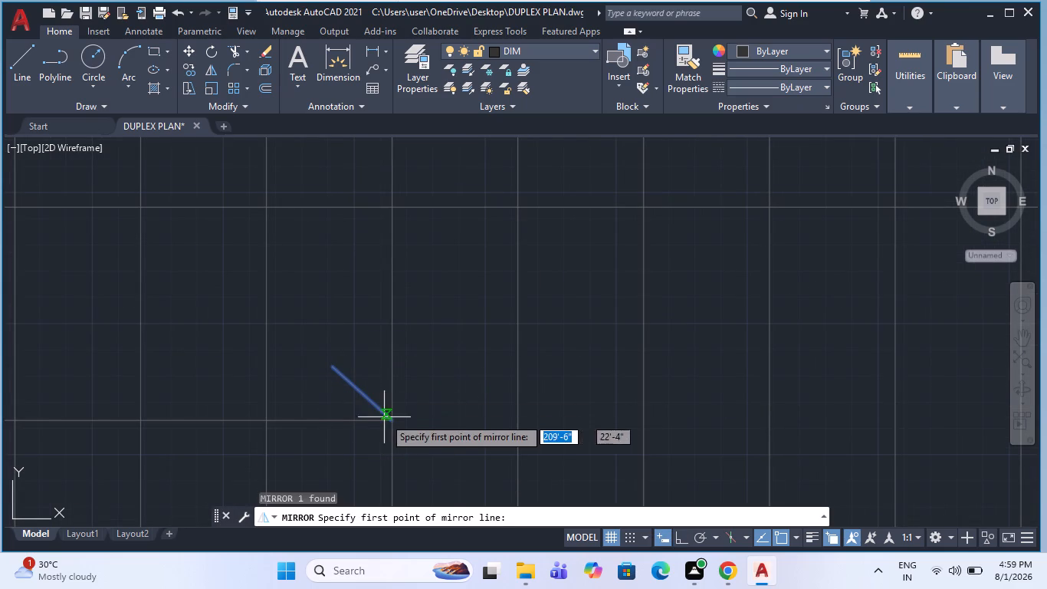
pyautogui.click(389, 422)
pyautogui.click(264, 420)
pyautogui.press('space')
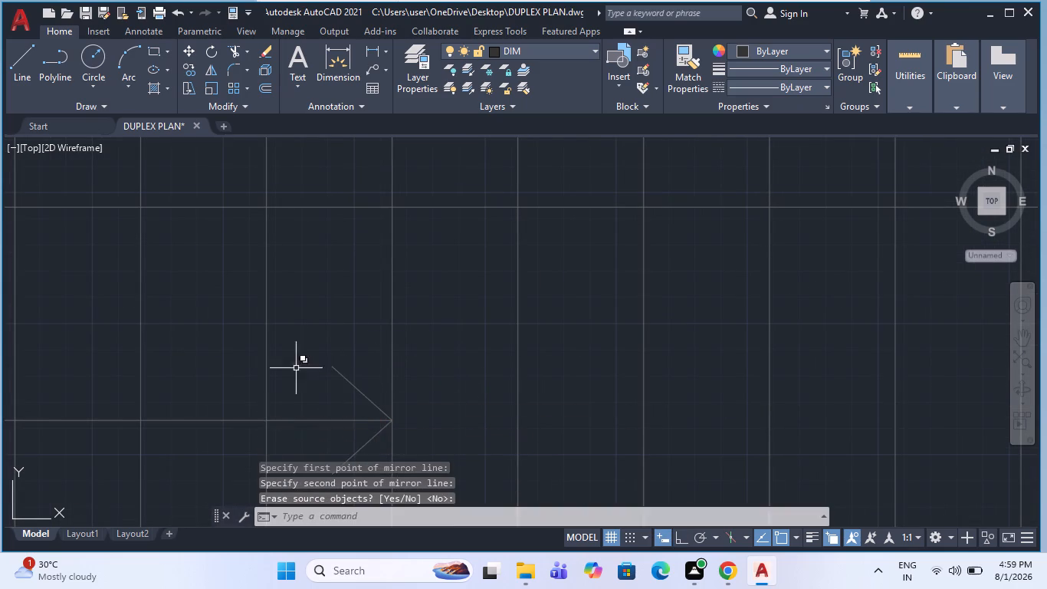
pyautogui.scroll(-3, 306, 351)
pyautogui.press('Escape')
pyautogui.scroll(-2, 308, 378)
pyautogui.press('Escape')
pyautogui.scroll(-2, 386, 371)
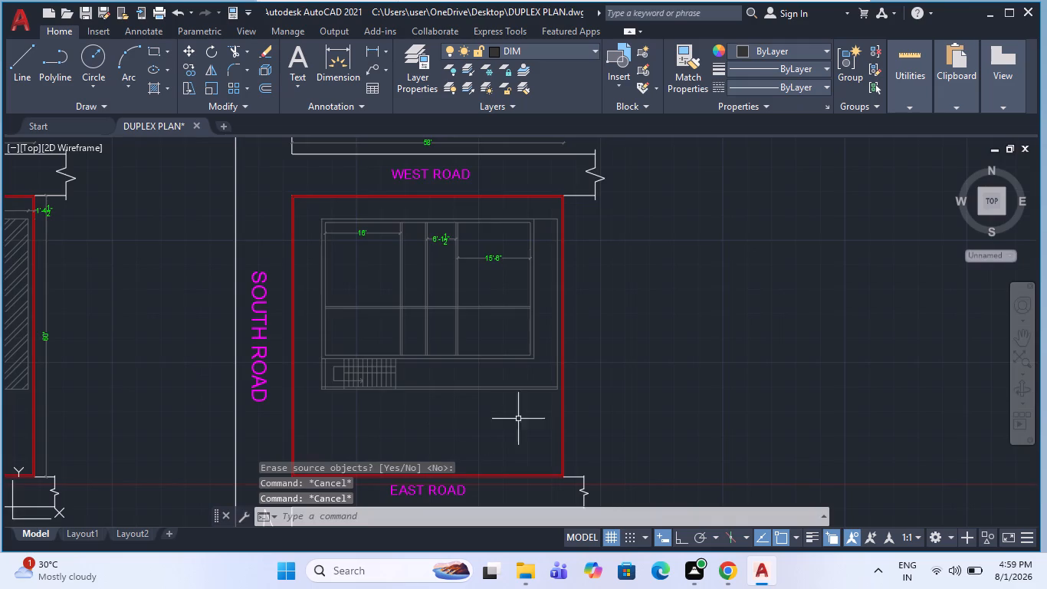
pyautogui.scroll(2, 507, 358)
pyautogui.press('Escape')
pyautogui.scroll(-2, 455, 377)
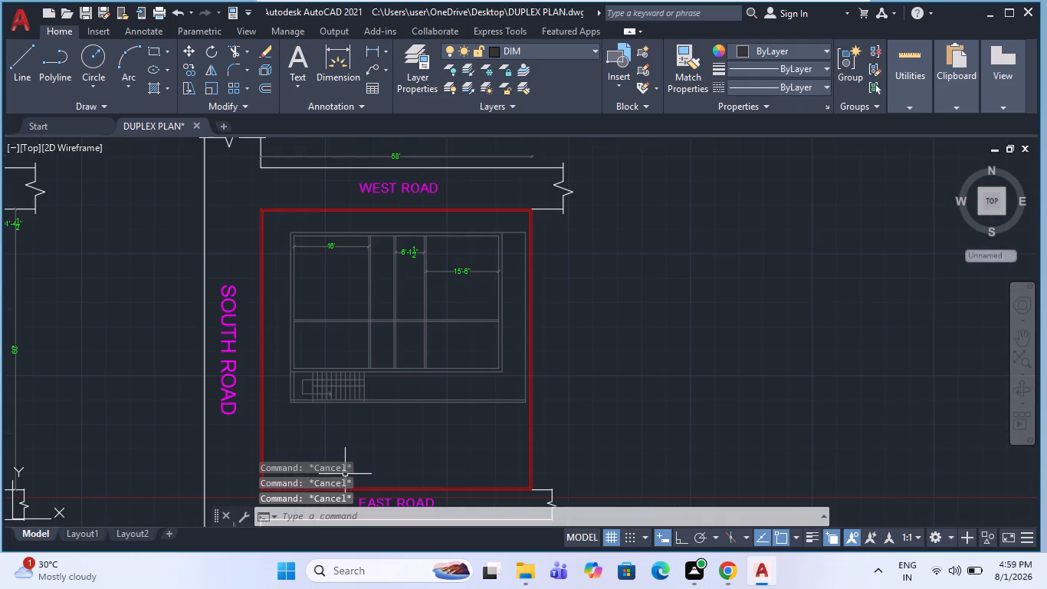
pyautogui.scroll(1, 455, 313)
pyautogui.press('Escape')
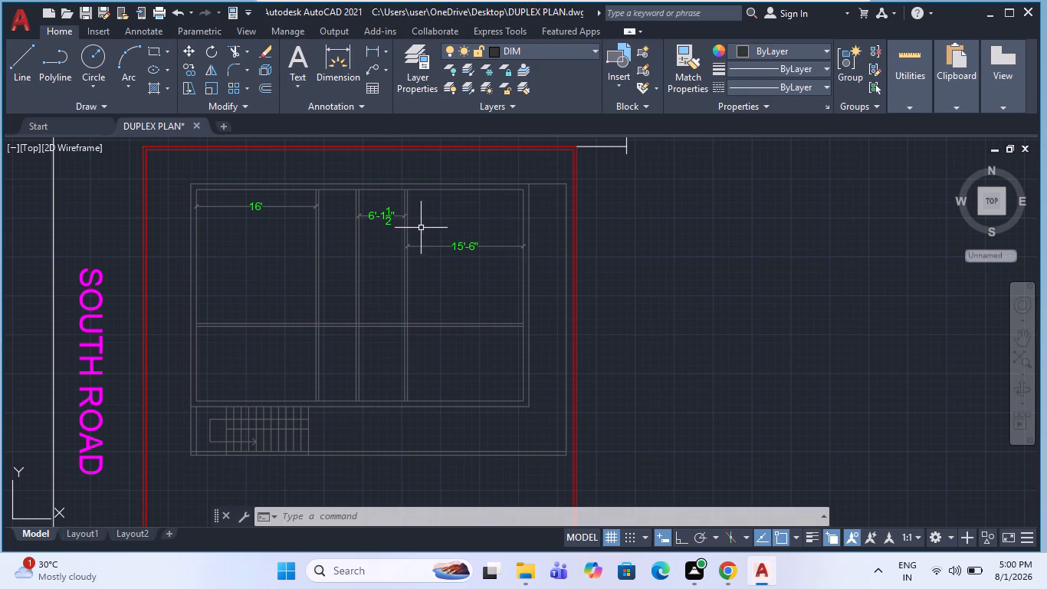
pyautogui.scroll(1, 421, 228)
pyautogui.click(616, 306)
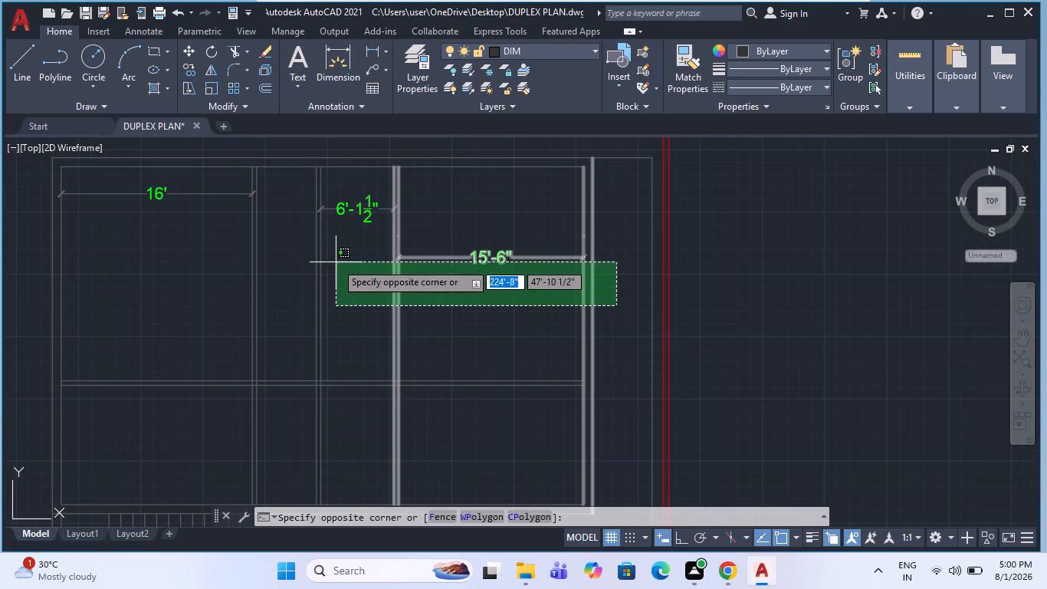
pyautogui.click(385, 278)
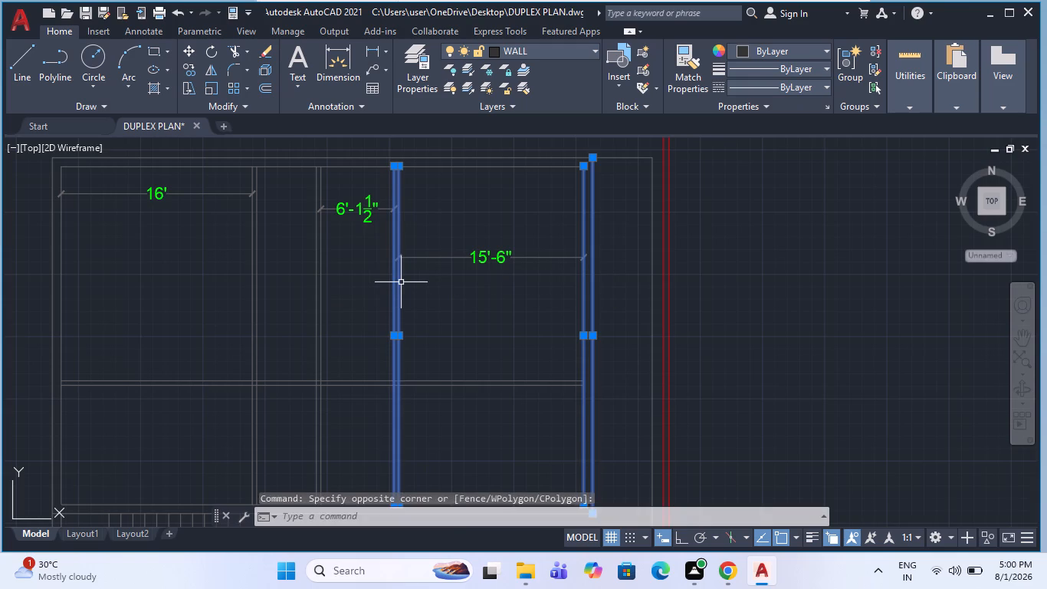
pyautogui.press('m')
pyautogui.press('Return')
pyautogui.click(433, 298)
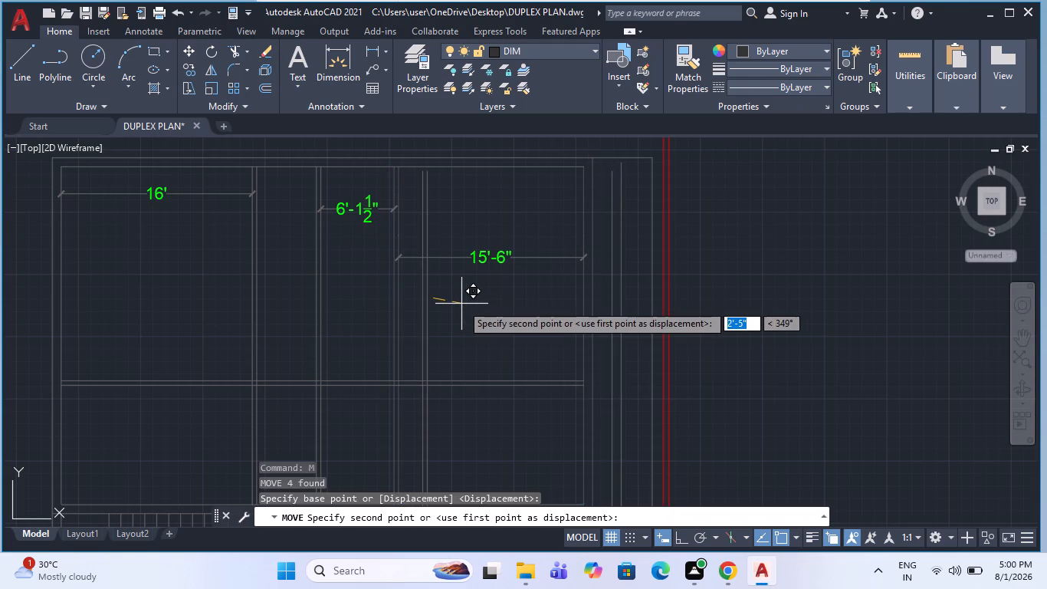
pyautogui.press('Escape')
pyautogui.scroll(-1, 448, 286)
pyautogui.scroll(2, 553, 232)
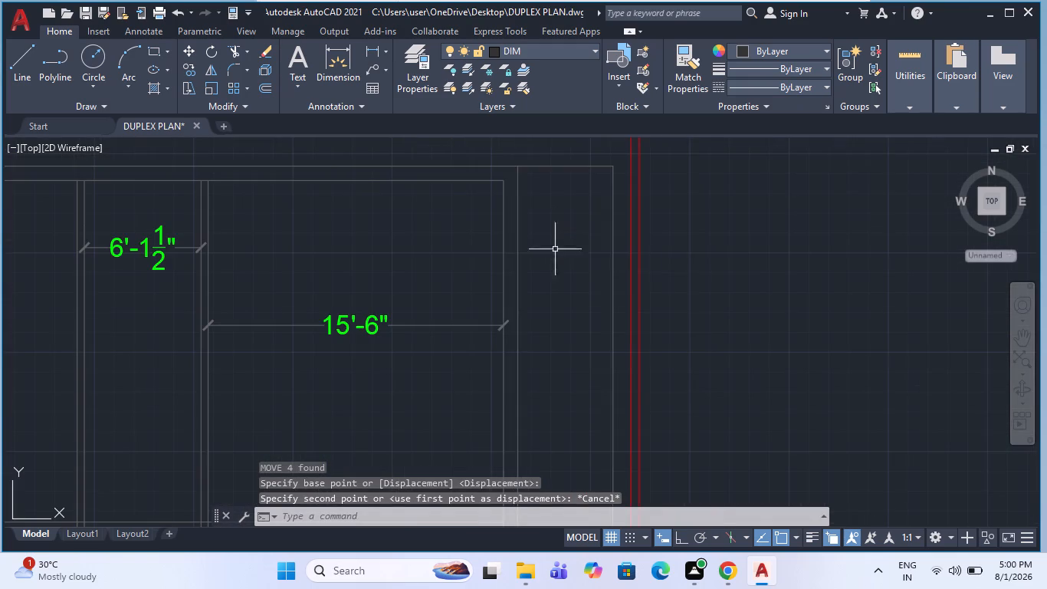
# With Ortho on, move the partition beside the 15'-6" room, the room's right wall lines and the 6'-1 1/2" dimension 2' to the right.
pyautogui.click(553, 262)
pyautogui.click(190, 202)
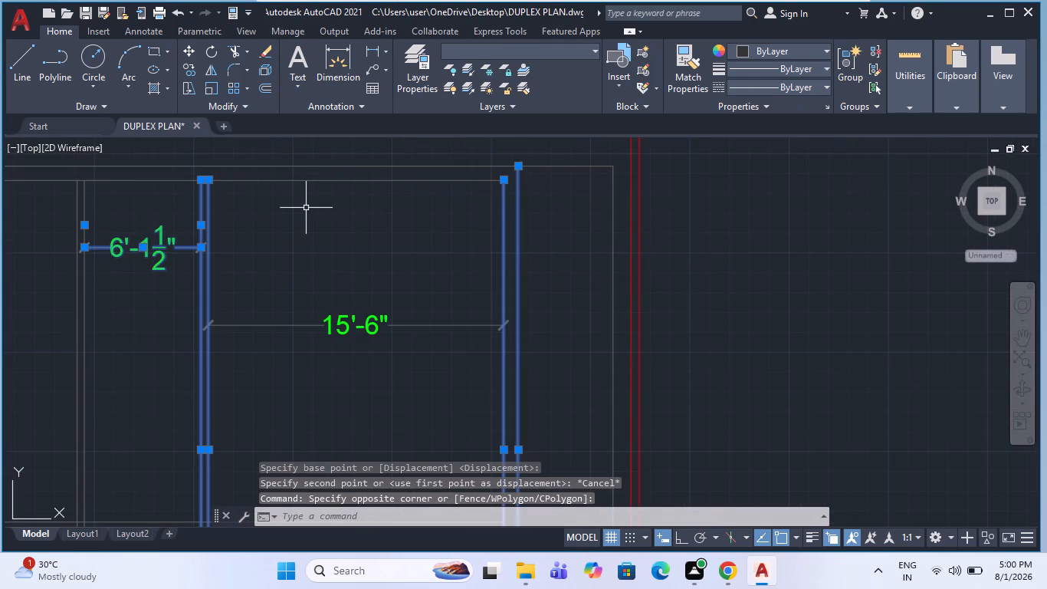
pyautogui.press('m')
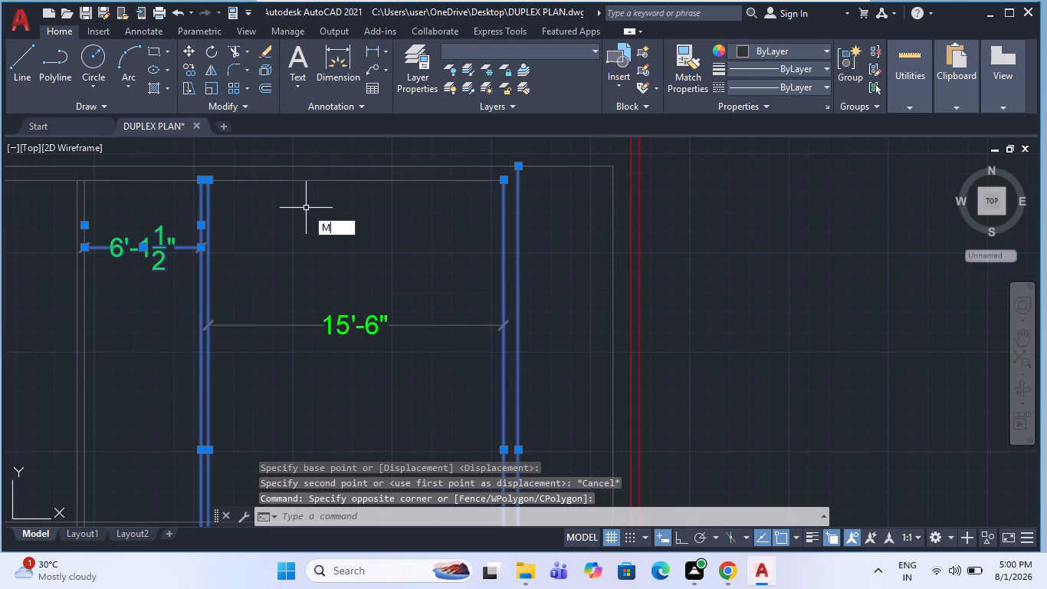
pyautogui.press('Return')
pyautogui.scroll(2, 199, 169)
pyautogui.click(206, 202)
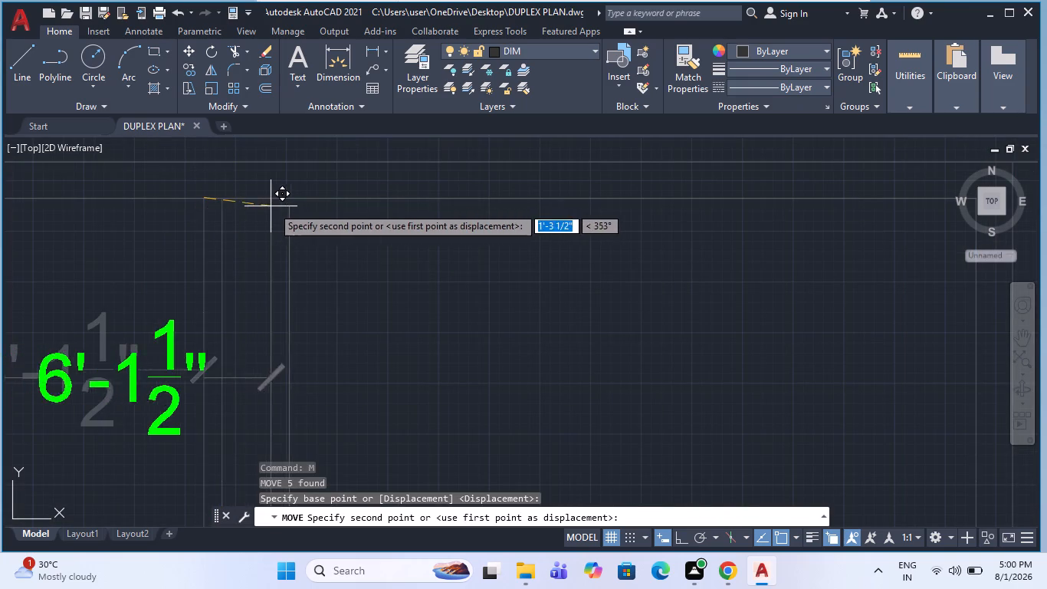
pyautogui.click(681, 540)
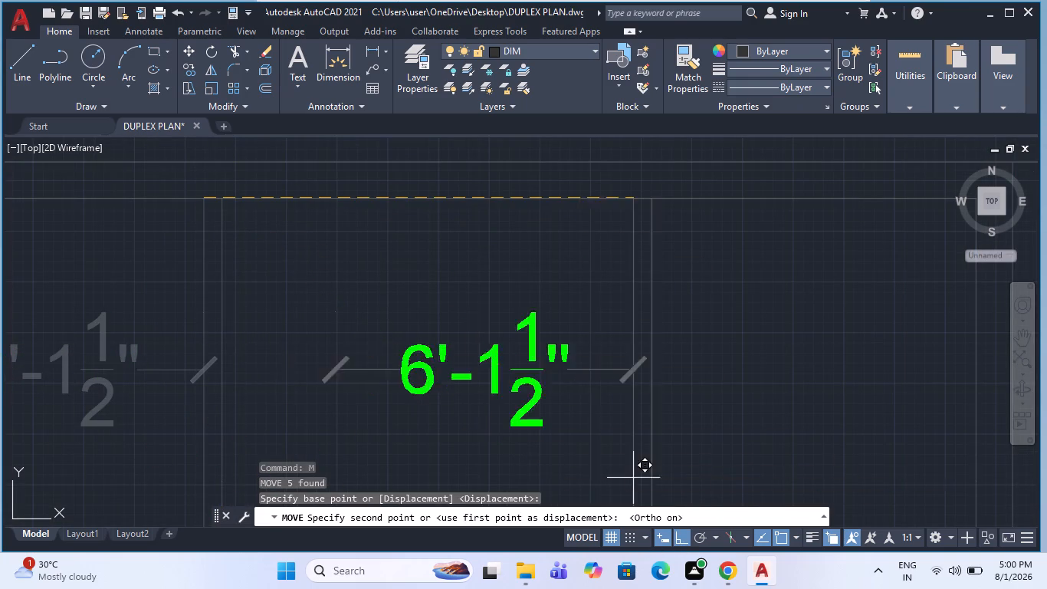
pyautogui.scroll(-2, 350, 235)
pyautogui.write("2'")
pyautogui.press('Return')
pyautogui.scroll(-1, 304, 268)
pyautogui.press('Escape')
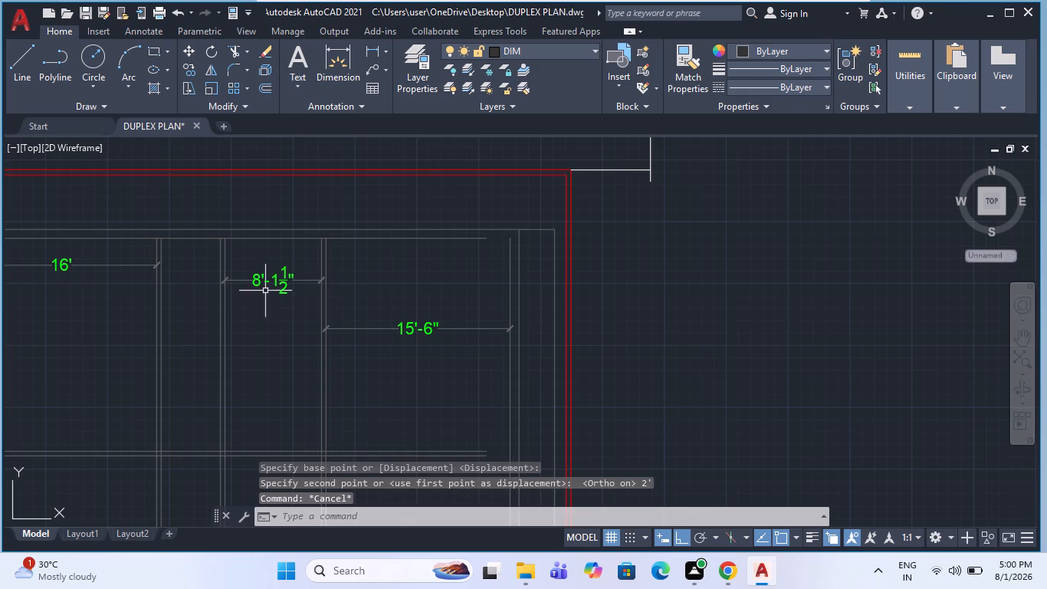
# Move the same partition, right wall lines and adjoining passage dimension a further 10.5" to the right.
pyautogui.click(346, 262)
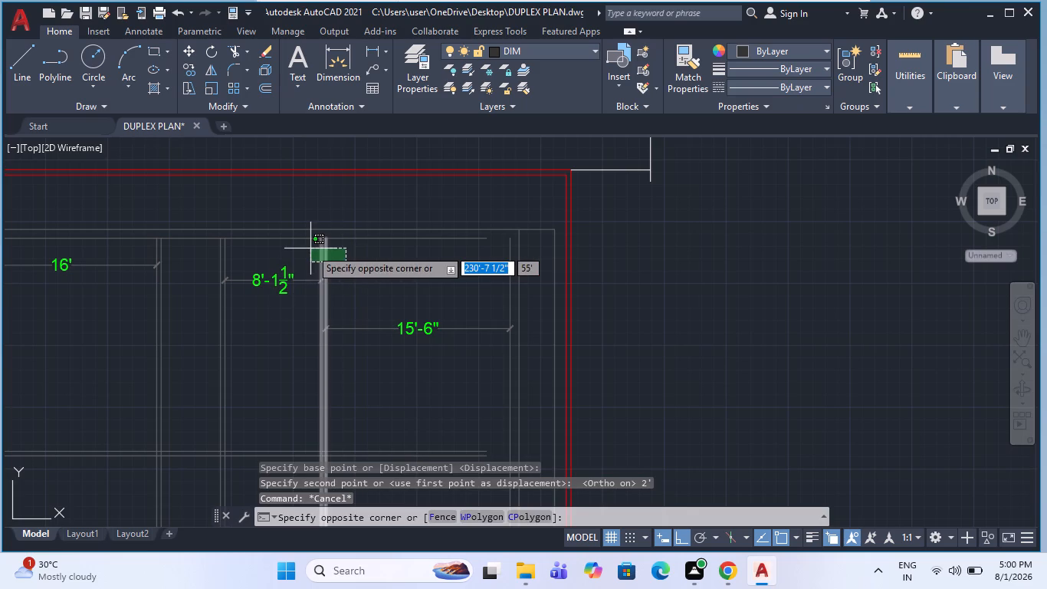
pyautogui.press('Escape')
pyautogui.click(527, 287)
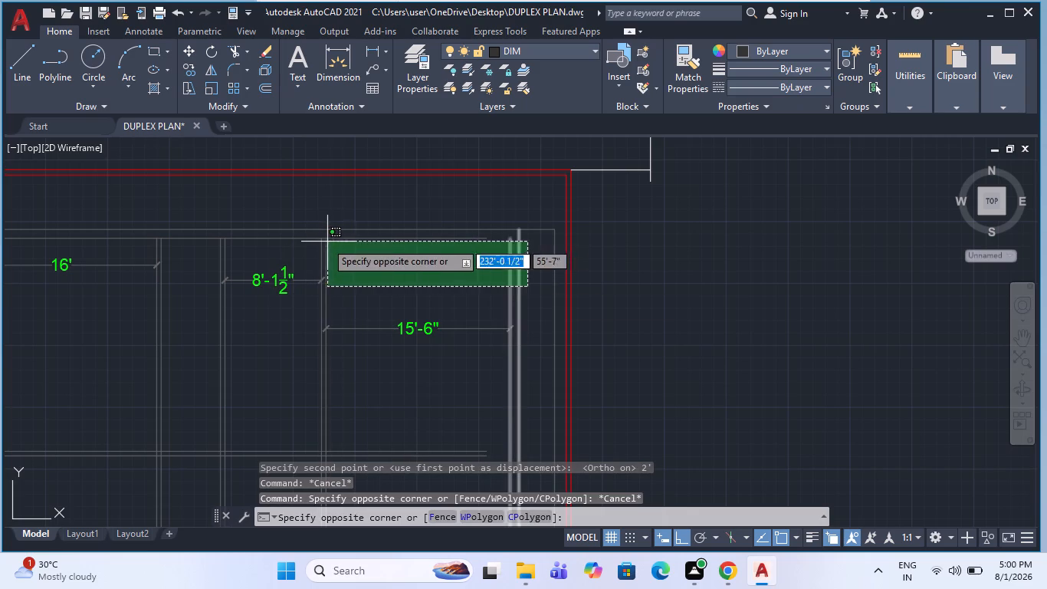
pyautogui.click(320, 258)
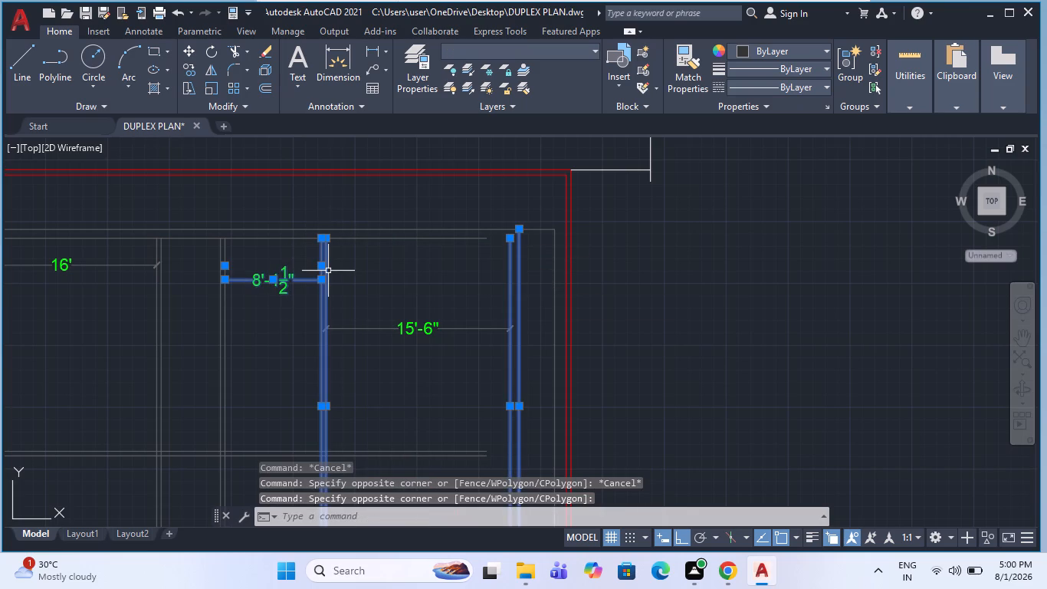
pyautogui.press('m')
pyautogui.press('Return')
pyautogui.scroll(3, 317, 254)
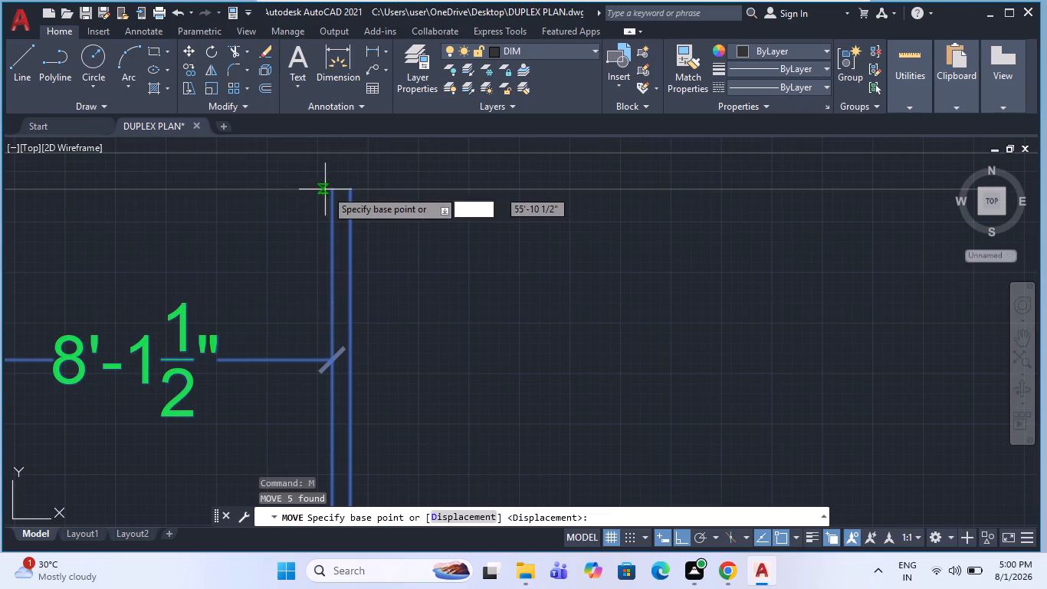
pyautogui.click(330, 190)
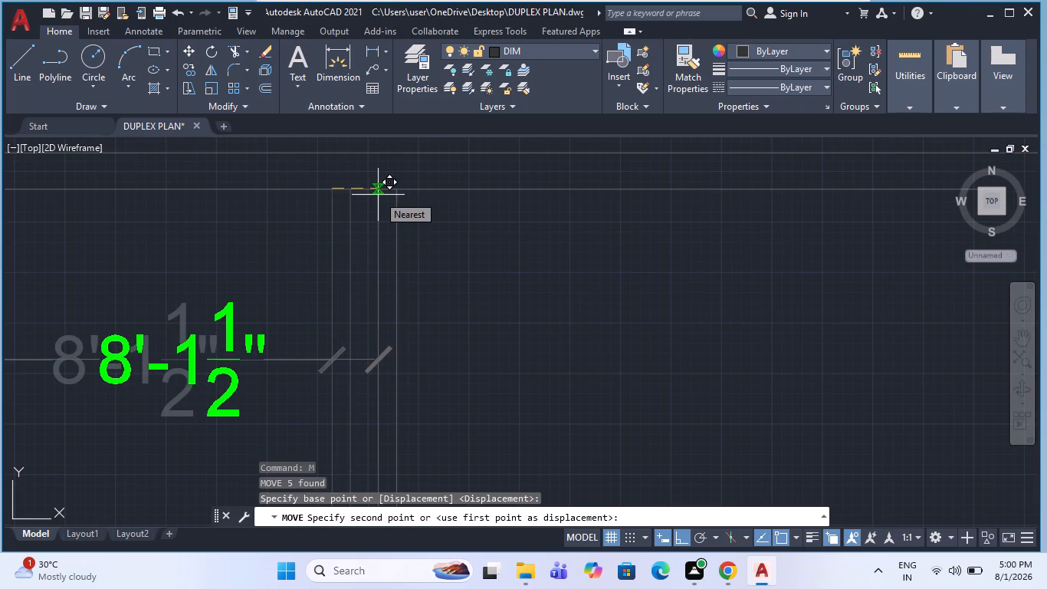
pyautogui.write('10')
pyautogui.press('.')
pyautogui.press('5')
pyautogui.press('Return')
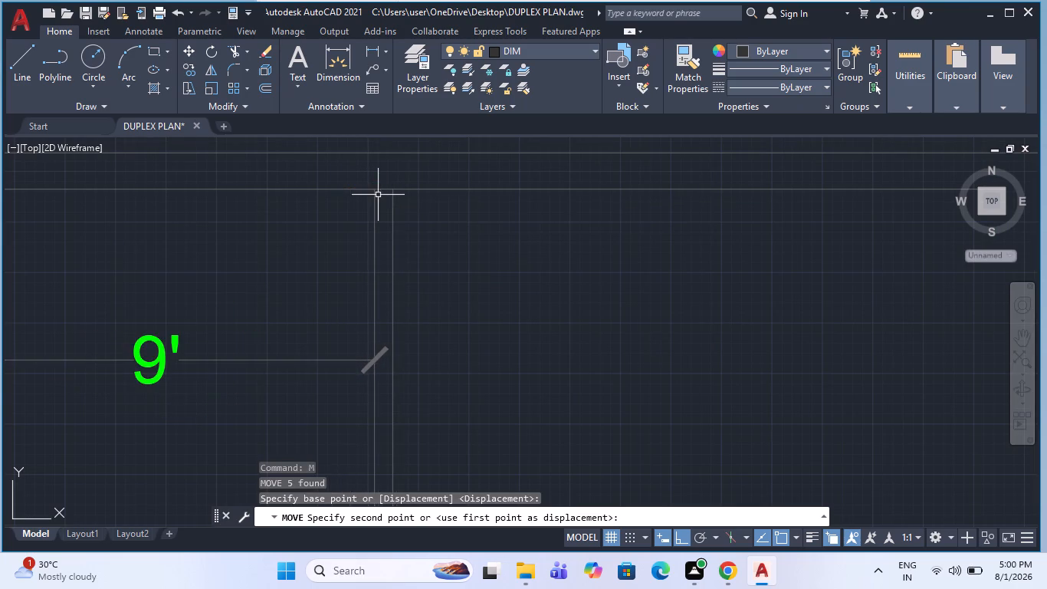
pyautogui.scroll(-3, 389, 255)
pyautogui.press('Escape')
pyautogui.scroll(2, 610, 275)
pyautogui.press('Escape')
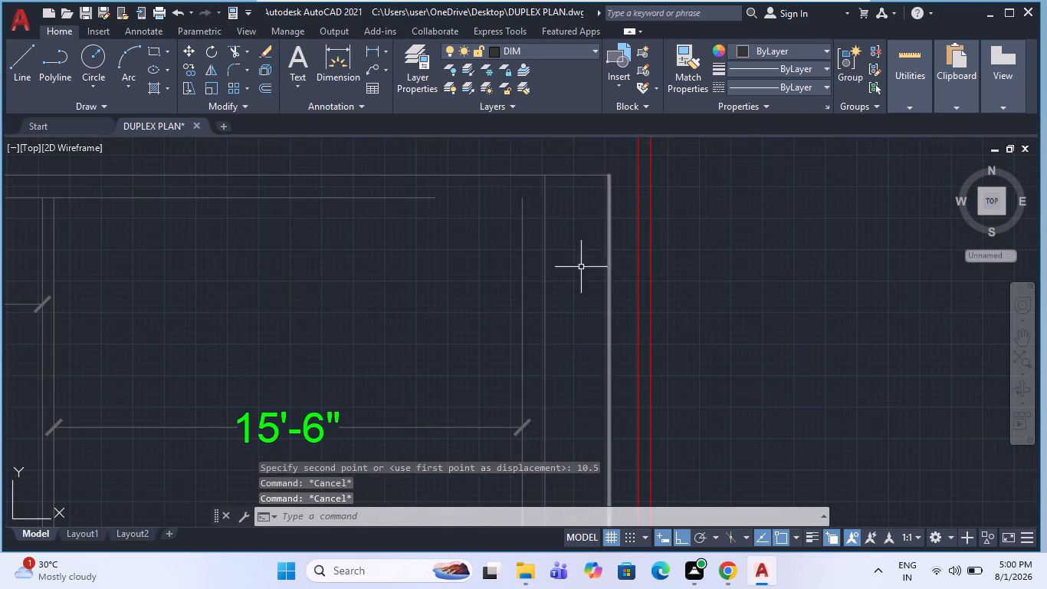
# Fillet the top inner wall line to the moved right inner wall line with radius 0 to close the corner.
pyautogui.press('f')
pyautogui.press('space')
pyautogui.click(428, 199)
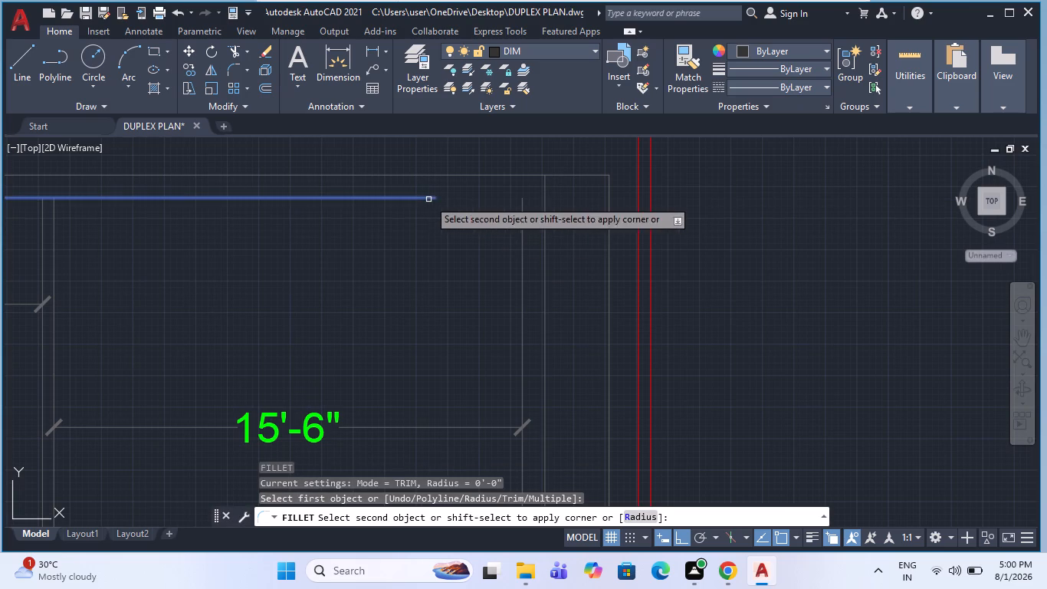
pyautogui.click(522, 260)
pyautogui.press('Escape')
pyautogui.scroll(-3, 506, 232)
pyautogui.press('Escape')
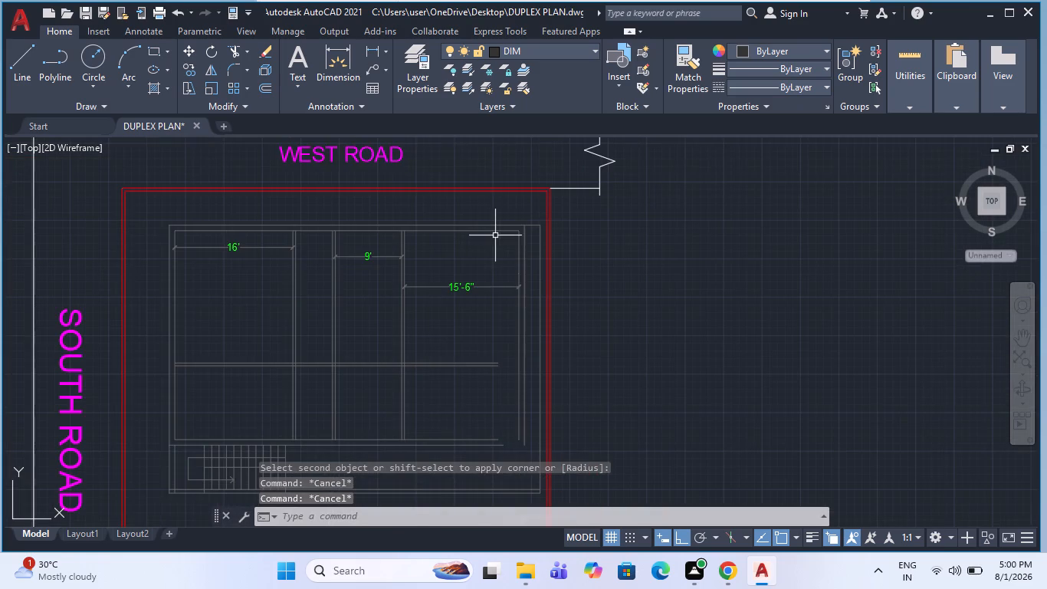
# Fillet the bottom inner wall line to the moved right inner wall line with radius 0.
pyautogui.scroll(-2, 486, 216)
pyautogui.scroll(2, 472, 270)
pyautogui.press('Escape')
pyautogui.press('Escape')
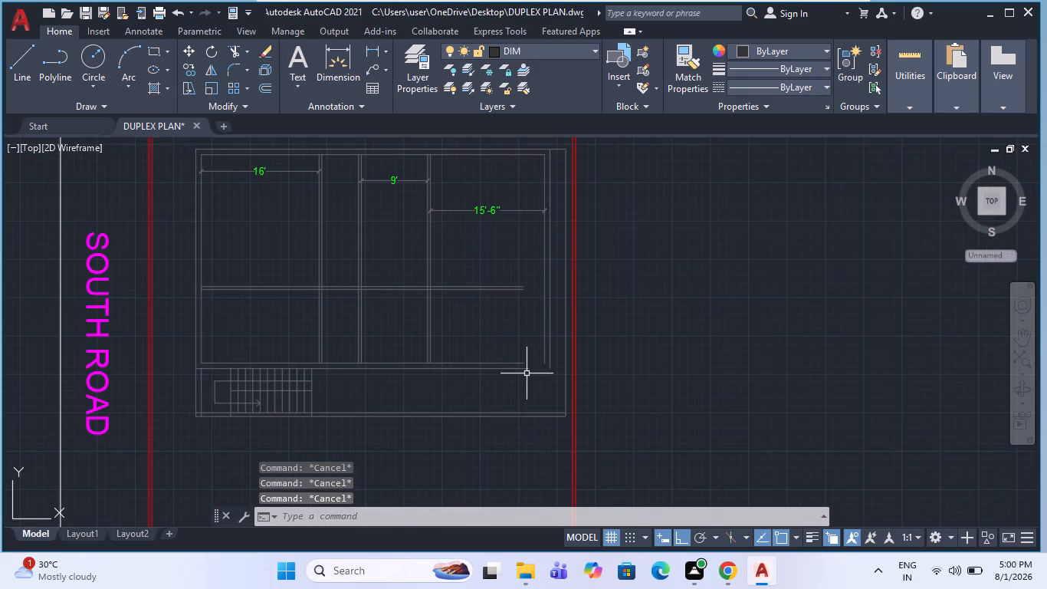
pyautogui.press('f')
pyautogui.press('Return')
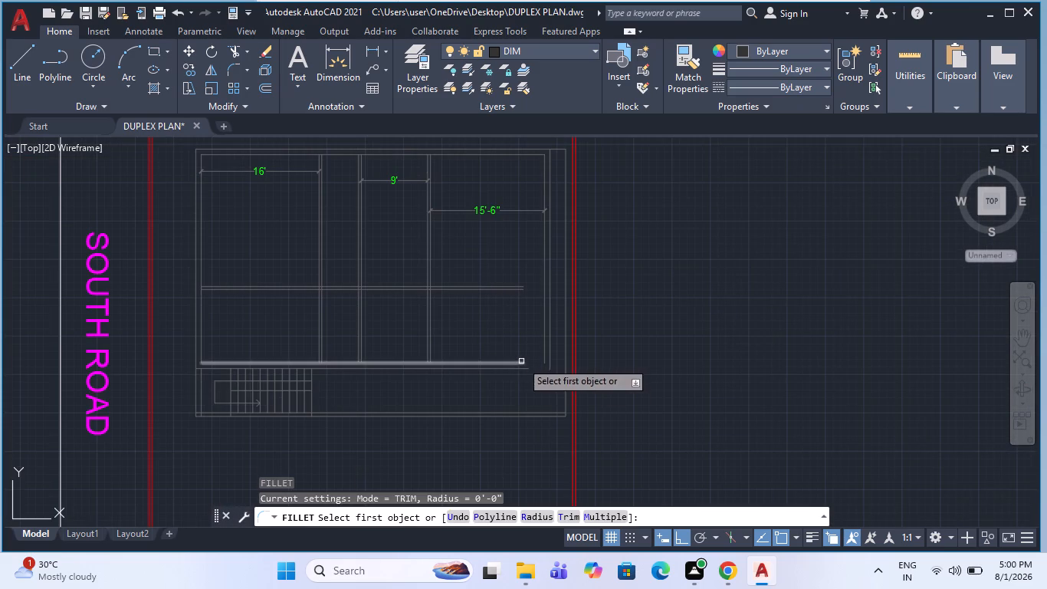
pyautogui.click(521, 361)
pyautogui.click(541, 347)
pyautogui.click(543, 344)
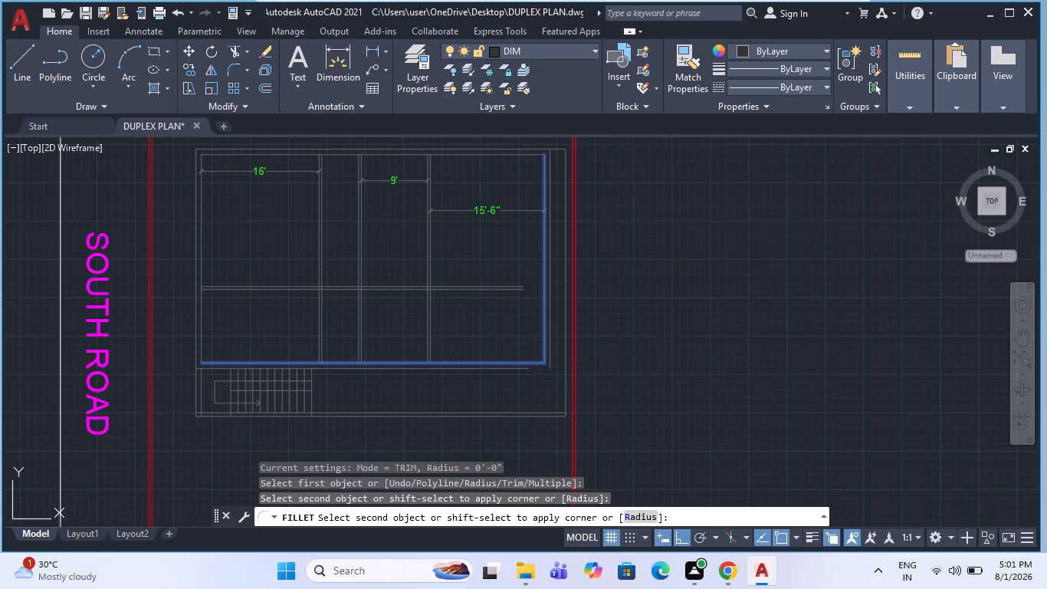
# Fillet the bottom outer wall line to the moved right outer wall line with radius 0.
pyautogui.press('space')
pyautogui.click(527, 373)
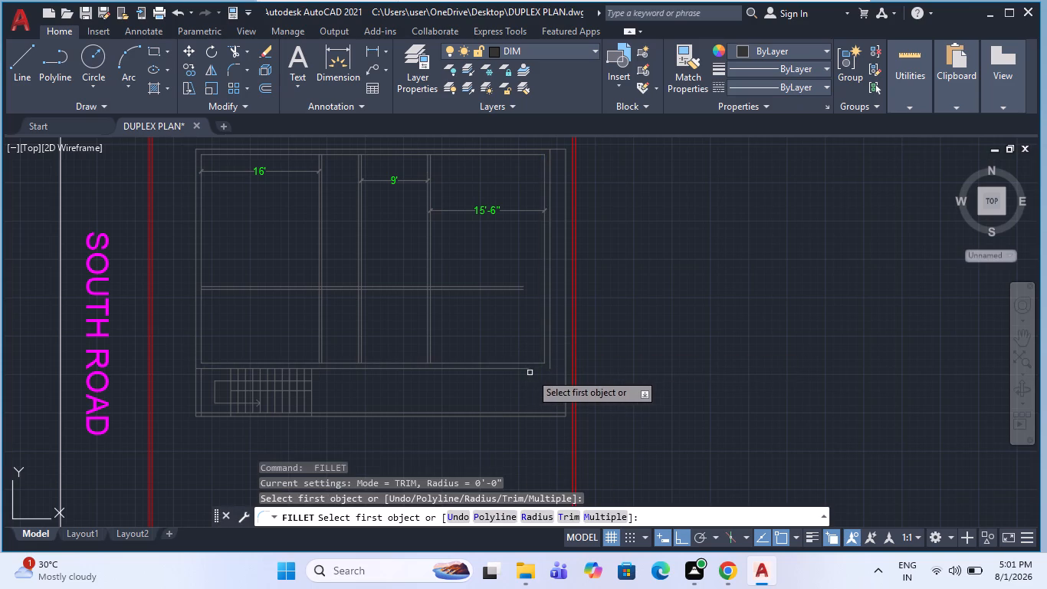
pyautogui.click(527, 371)
pyautogui.click(528, 368)
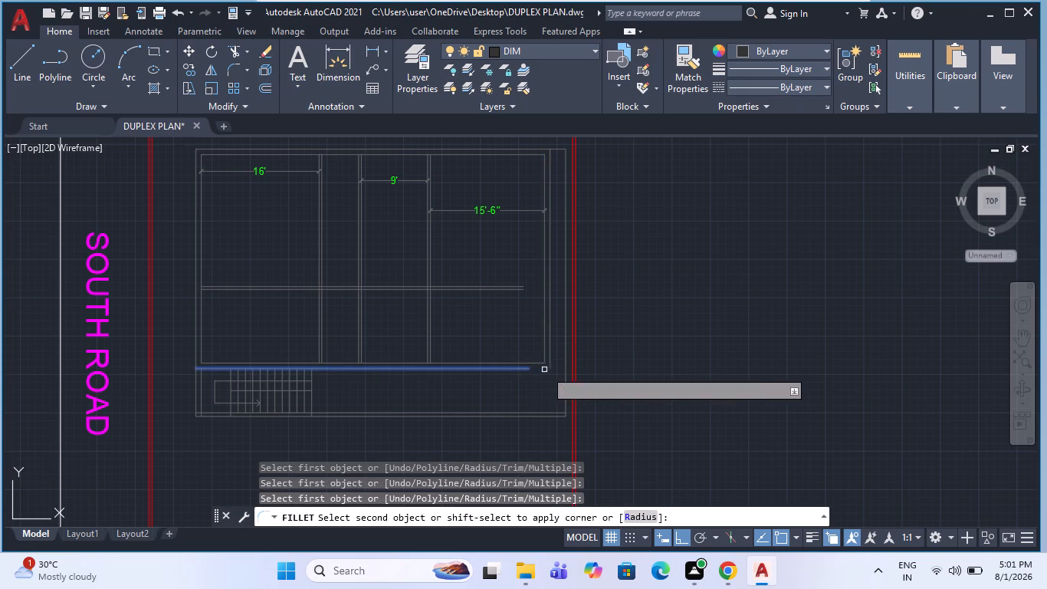
pyautogui.click(550, 360)
pyautogui.press('Escape')
pyautogui.scroll(-1, 505, 337)
pyautogui.scroll(2, 507, 254)
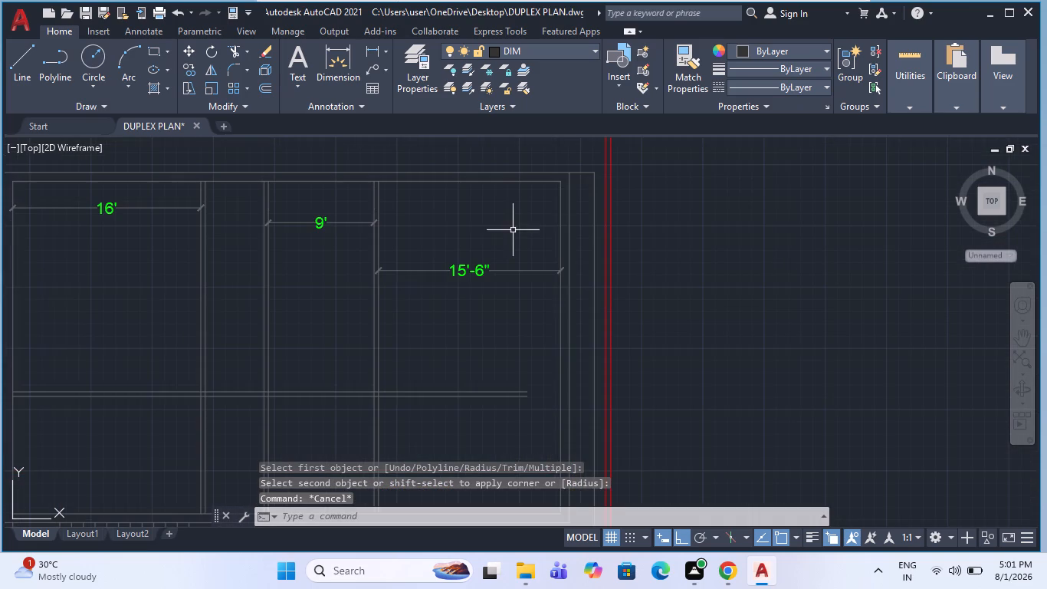
pyautogui.press('Escape')
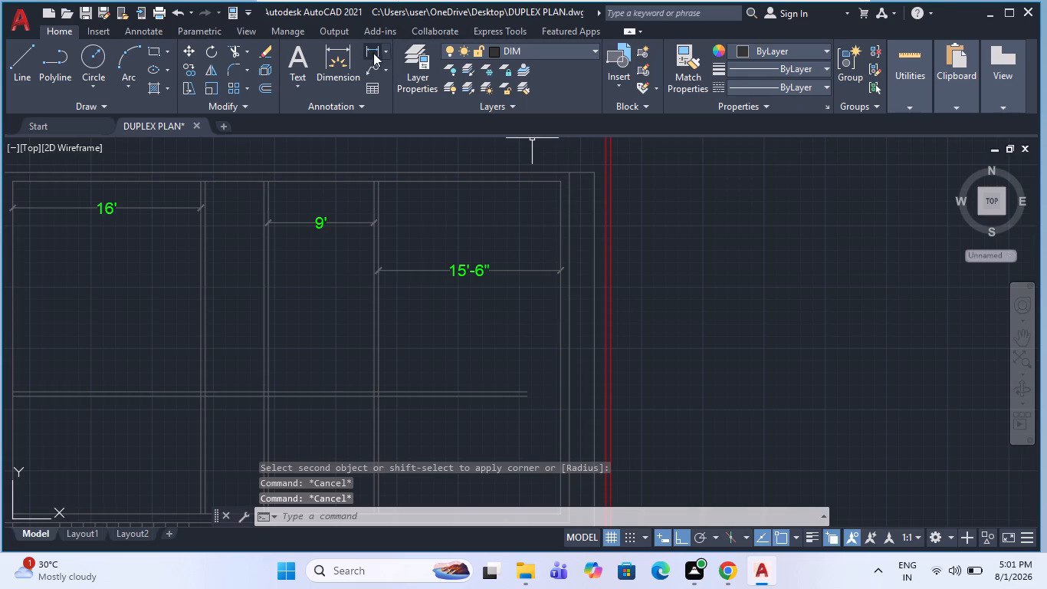
# Check the gap between the right wall's outer line and the plan's outermost right line with a linear dimension.
pyautogui.click(372, 51)
pyautogui.scroll(2, 550, 164)
pyautogui.click(599, 186)
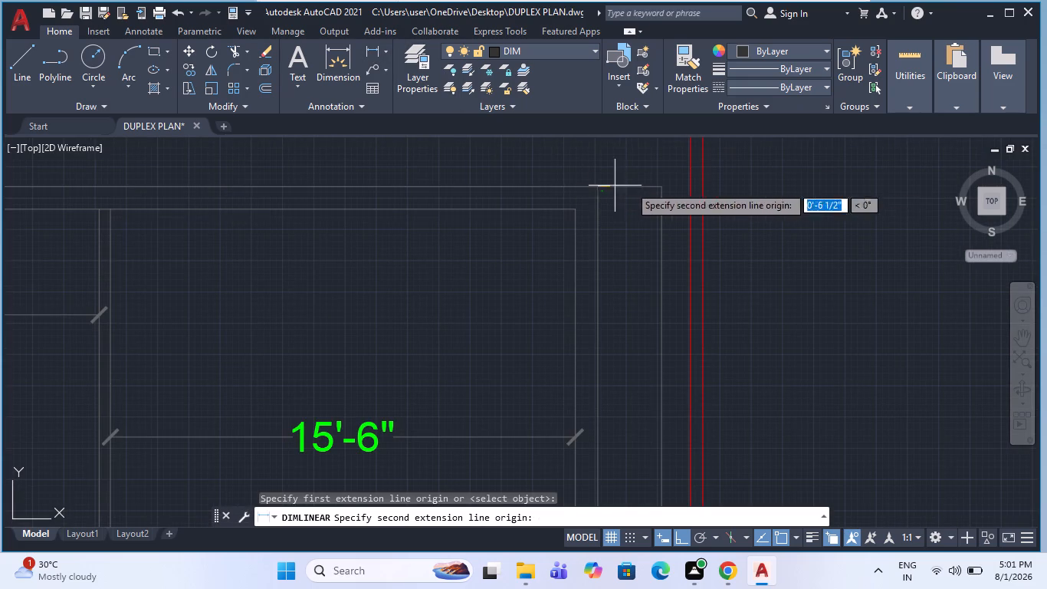
pyautogui.click(668, 186)
pyautogui.scroll(-2, 631, 252)
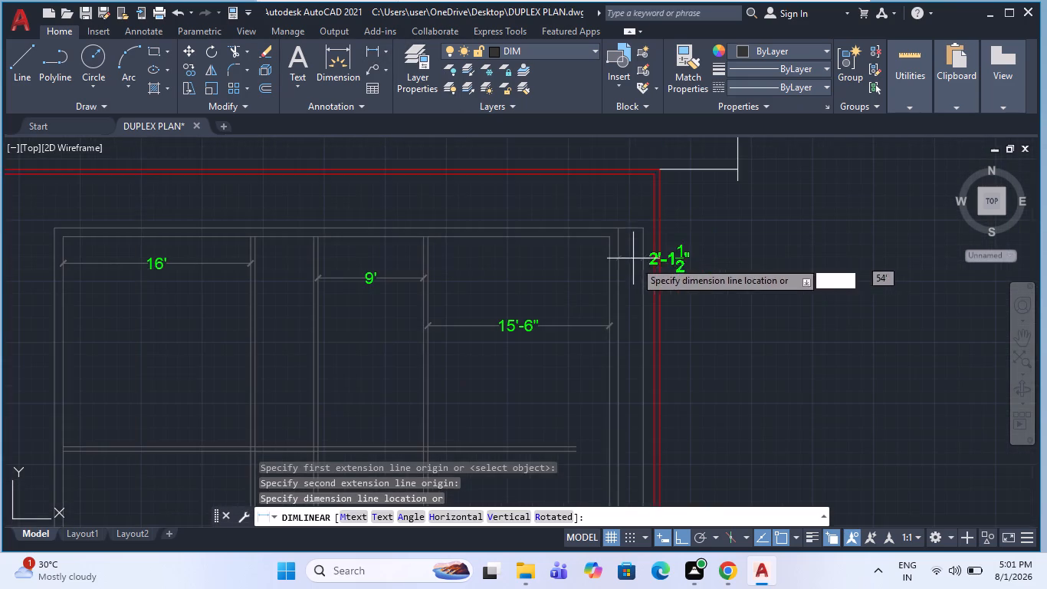
pyautogui.press('Escape')
pyautogui.scroll(-2, 599, 290)
pyautogui.press('Escape')
pyautogui.scroll(1, 602, 362)
pyautogui.press('Escape')
pyautogui.scroll(-1, 401, 357)
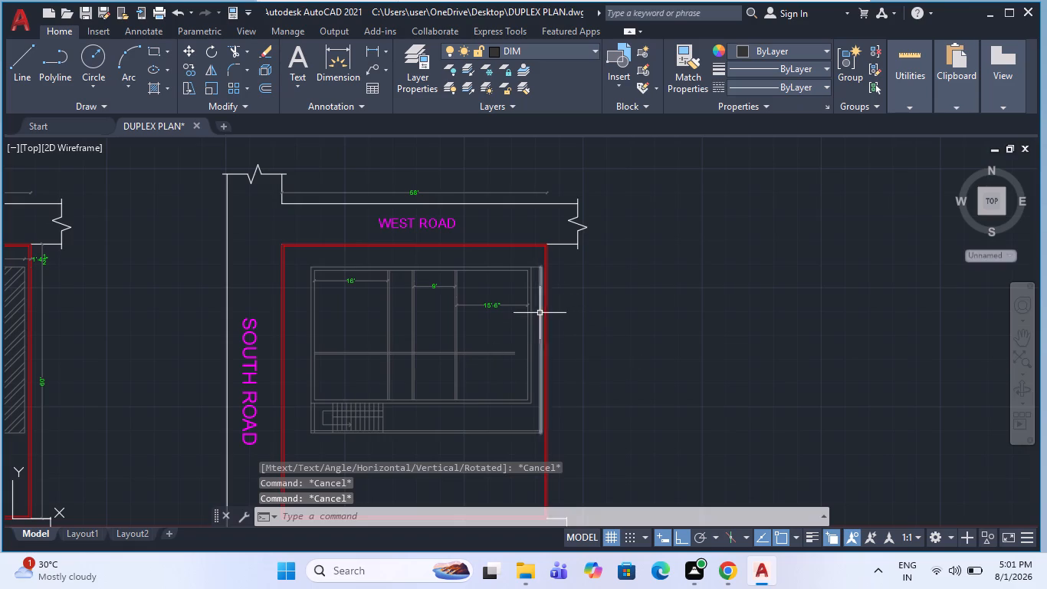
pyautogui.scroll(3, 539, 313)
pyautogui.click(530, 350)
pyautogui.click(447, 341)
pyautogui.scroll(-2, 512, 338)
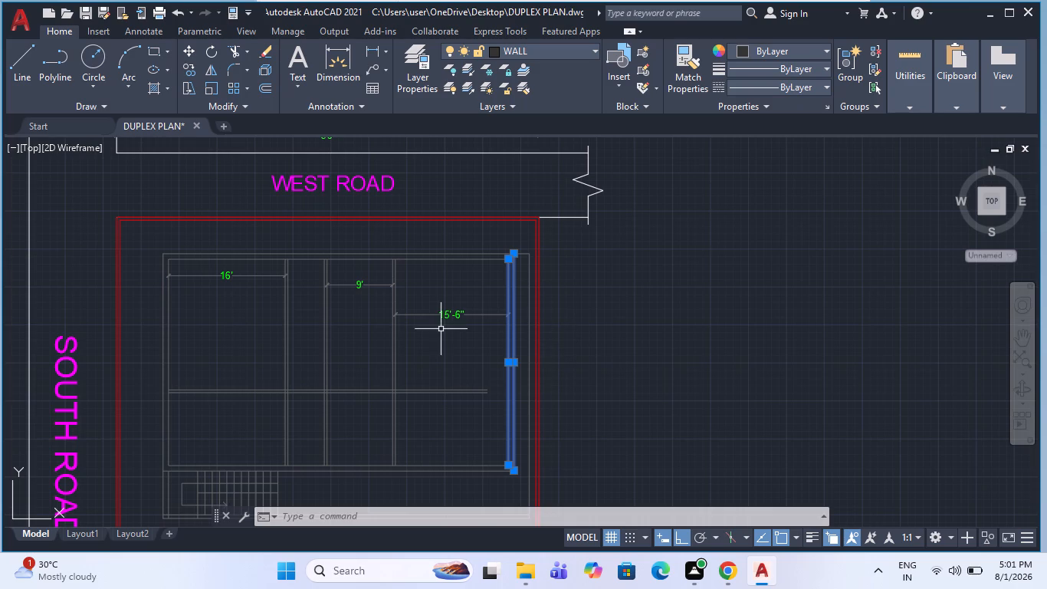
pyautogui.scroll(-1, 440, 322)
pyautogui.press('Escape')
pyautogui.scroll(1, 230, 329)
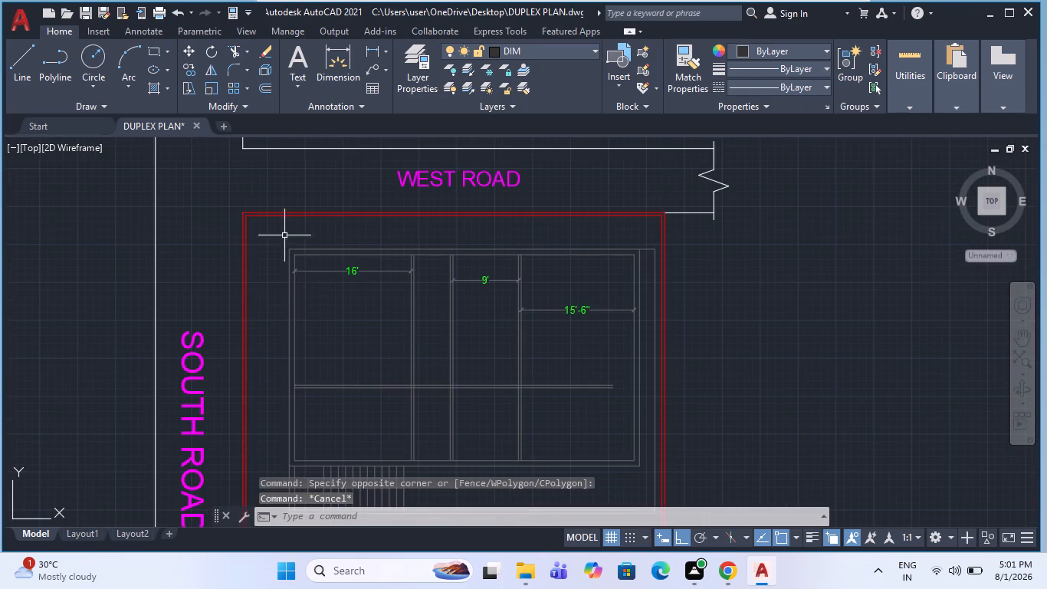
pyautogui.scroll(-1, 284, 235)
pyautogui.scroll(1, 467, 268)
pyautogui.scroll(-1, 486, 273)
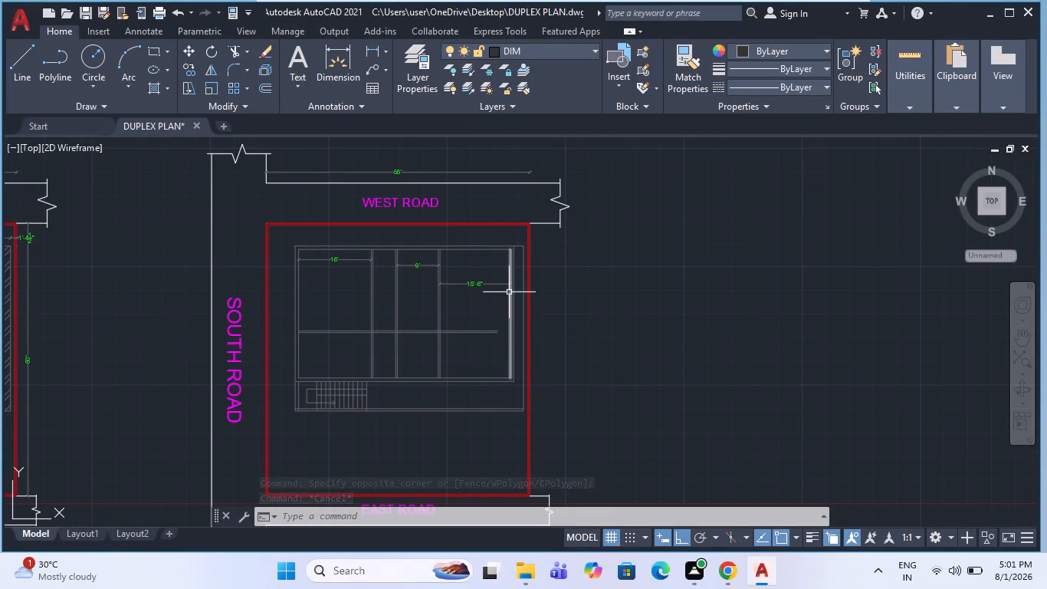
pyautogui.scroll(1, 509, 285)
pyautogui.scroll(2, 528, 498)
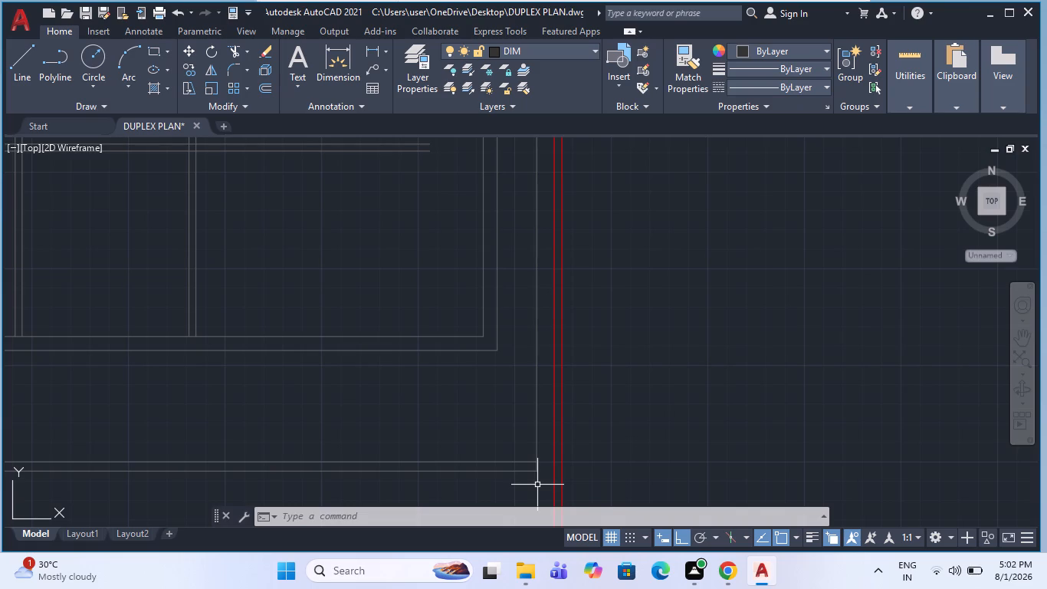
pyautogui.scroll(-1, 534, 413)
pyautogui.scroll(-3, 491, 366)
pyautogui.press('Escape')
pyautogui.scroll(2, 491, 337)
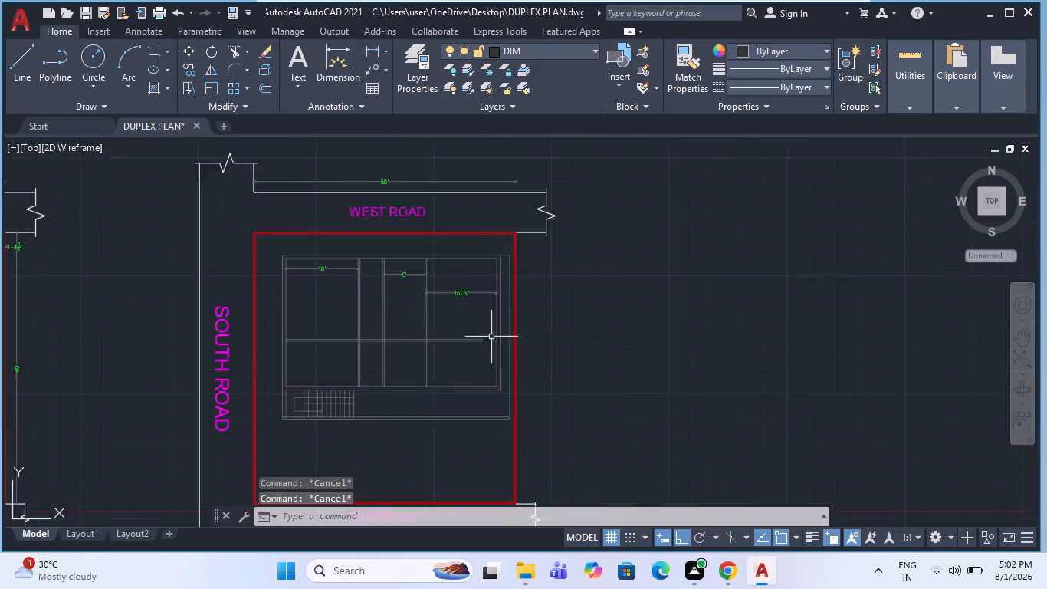
# Extend both lines of the horizontal partition wall to the moved right inner wall line.
pyautogui.scroll(1, 491, 337)
pyautogui.press('Escape')
pyautogui.write('EX')
pyautogui.press('space')
pyautogui.click(450, 317)
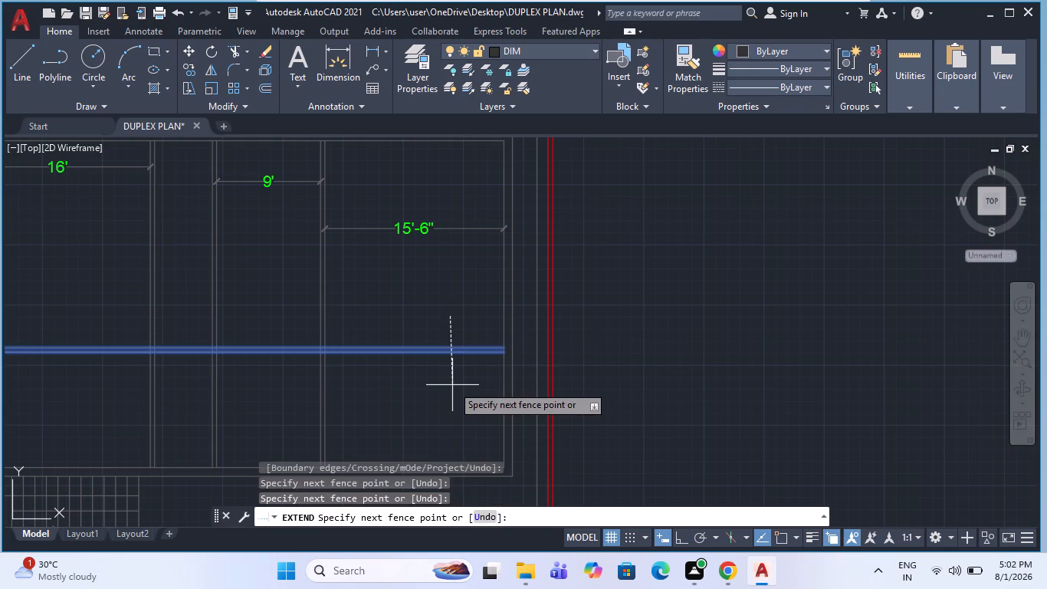
pyautogui.click(452, 385)
pyautogui.press('Escape')
pyautogui.scroll(-2, 484, 346)
pyautogui.press('Escape')
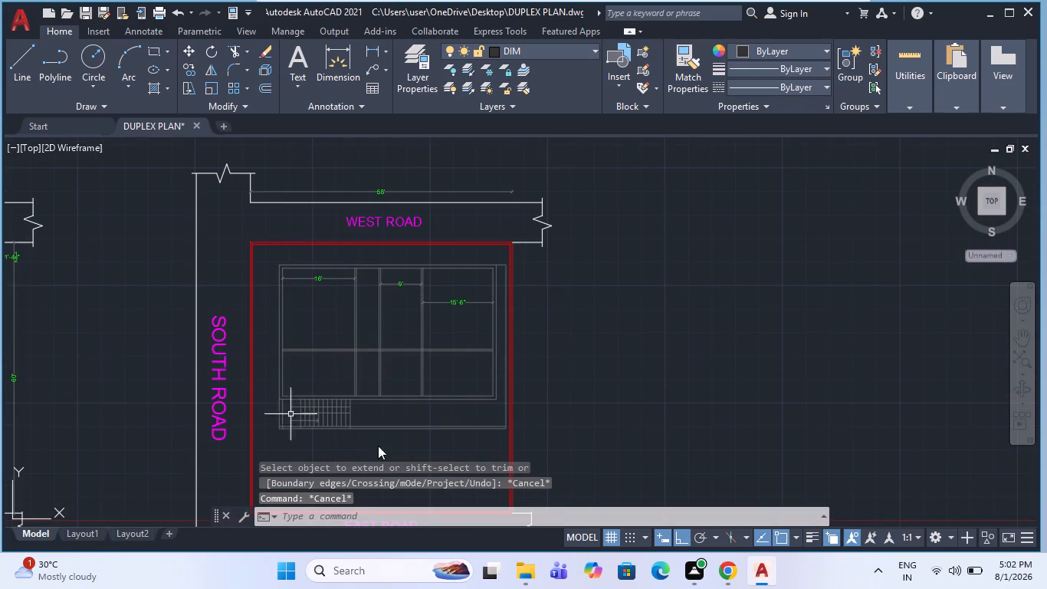
# Move the entire floor plan, including the staircase and room dimensions, 3' horizontally toward the south road.
pyautogui.scroll(1, 497, 394)
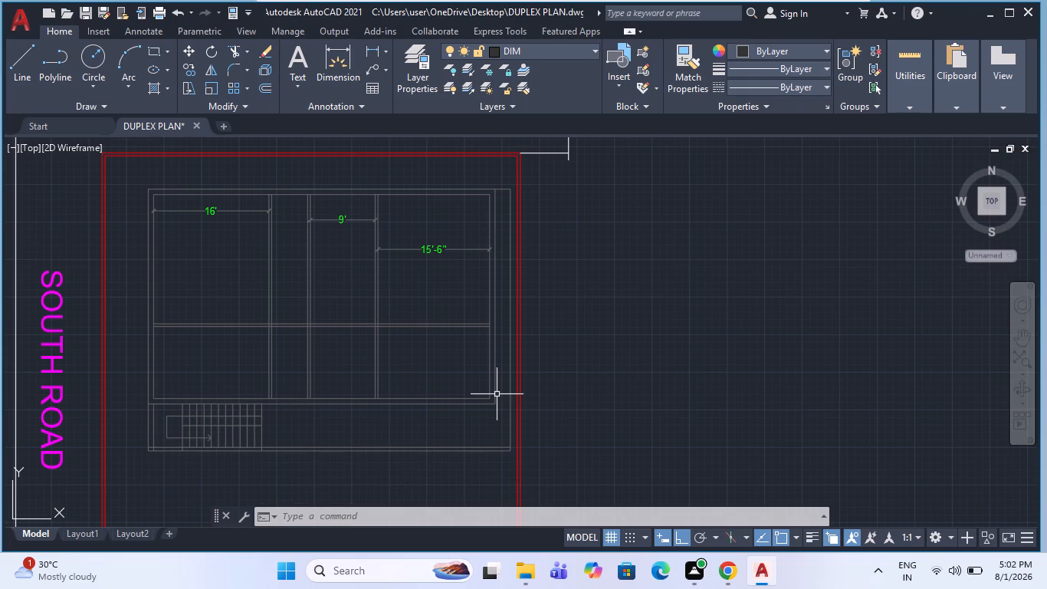
pyautogui.press('Escape')
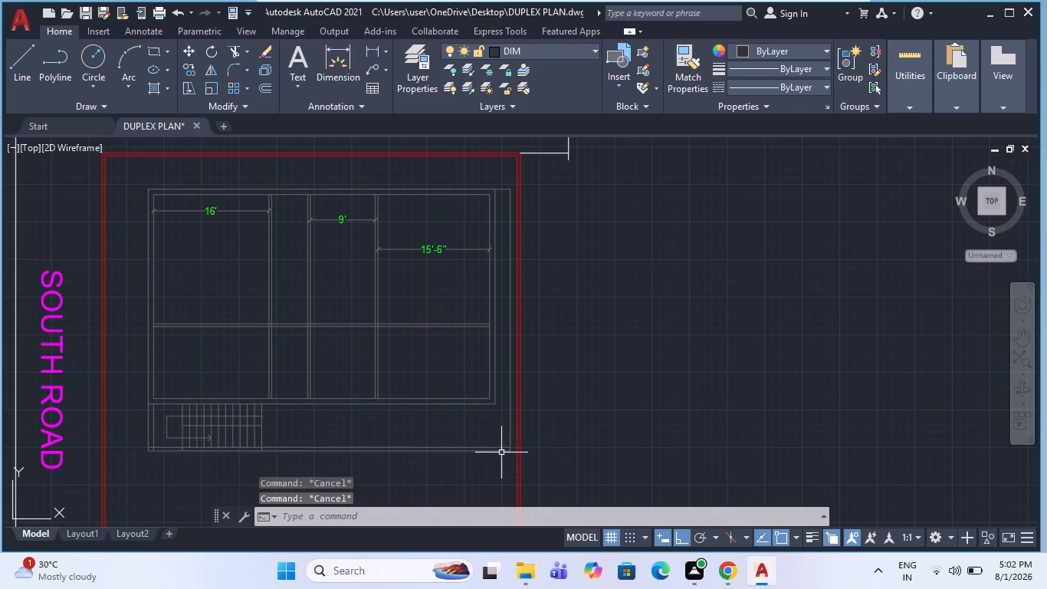
pyautogui.scroll(2, 509, 455)
pyautogui.click(516, 456)
pyautogui.scroll(-3, 511, 456)
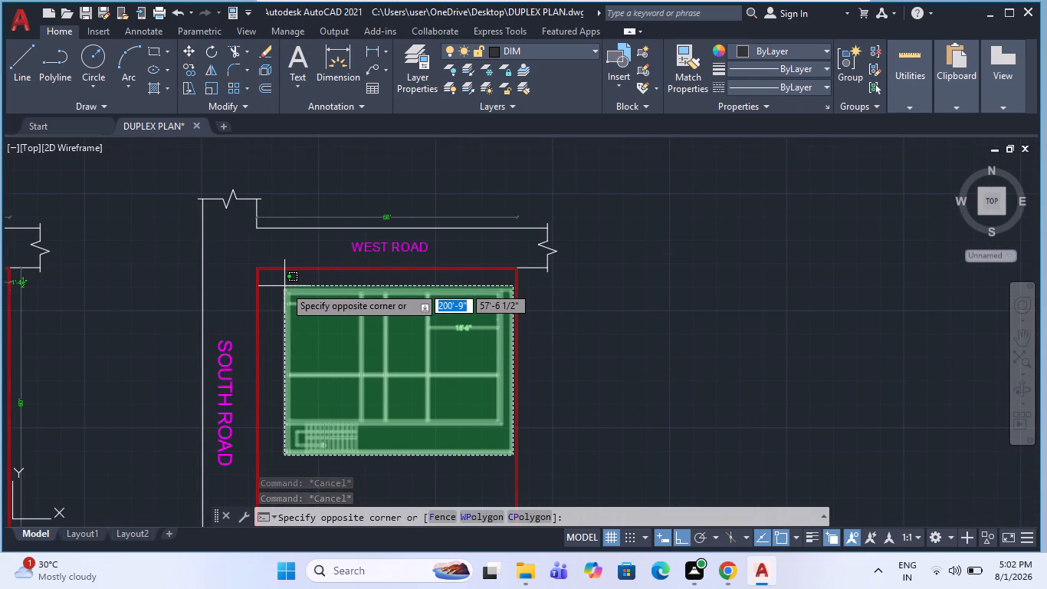
pyautogui.click(284, 286)
pyautogui.press('m')
pyautogui.press('Return')
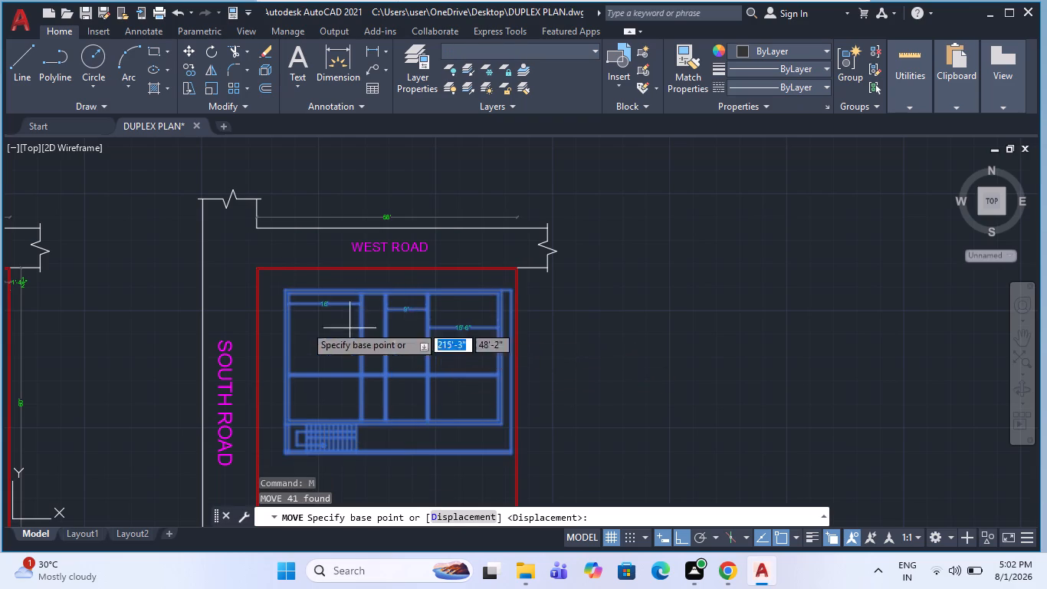
pyautogui.scroll(2, 269, 302)
pyautogui.click(304, 266)
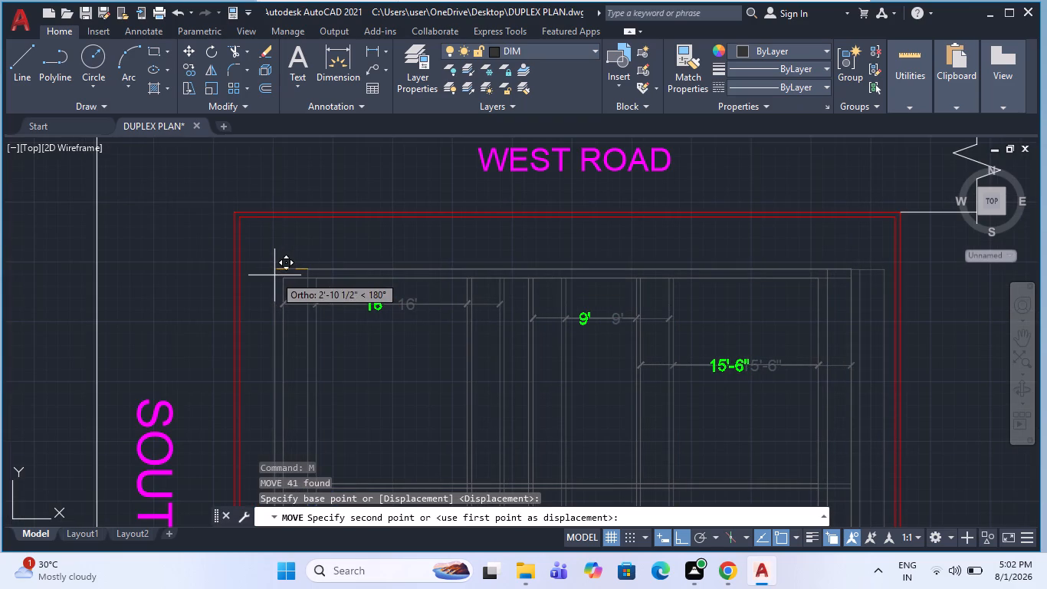
pyautogui.write("3'")
pyautogui.press('Return')
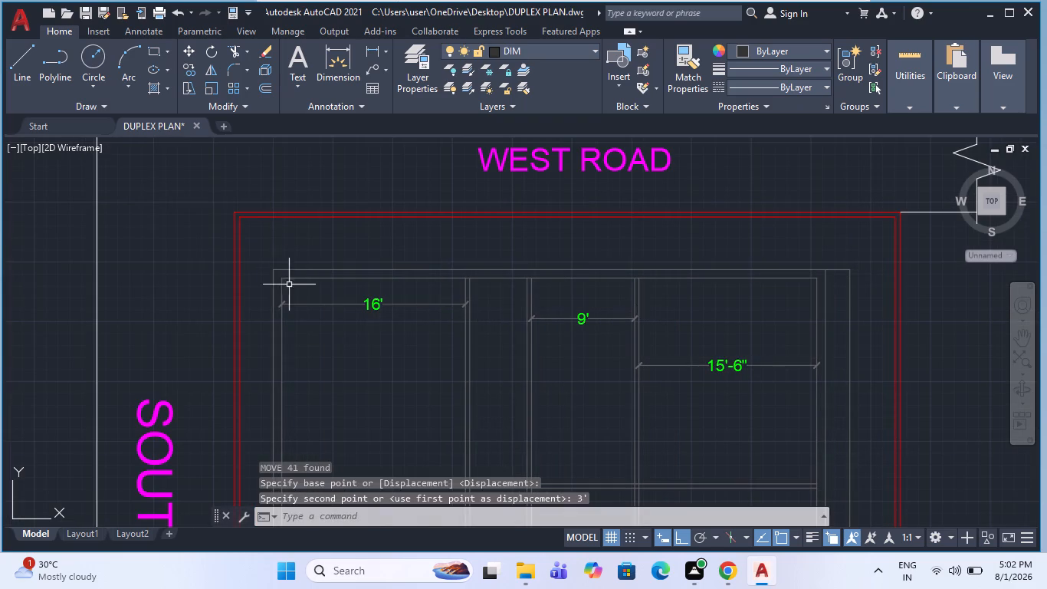
# Offset the right wall's outer line 5' outward toward the plot boundary.
pyautogui.scroll(-1, 290, 284)
pyautogui.press('Escape')
pyautogui.scroll(2, 630, 324)
pyautogui.press('Escape')
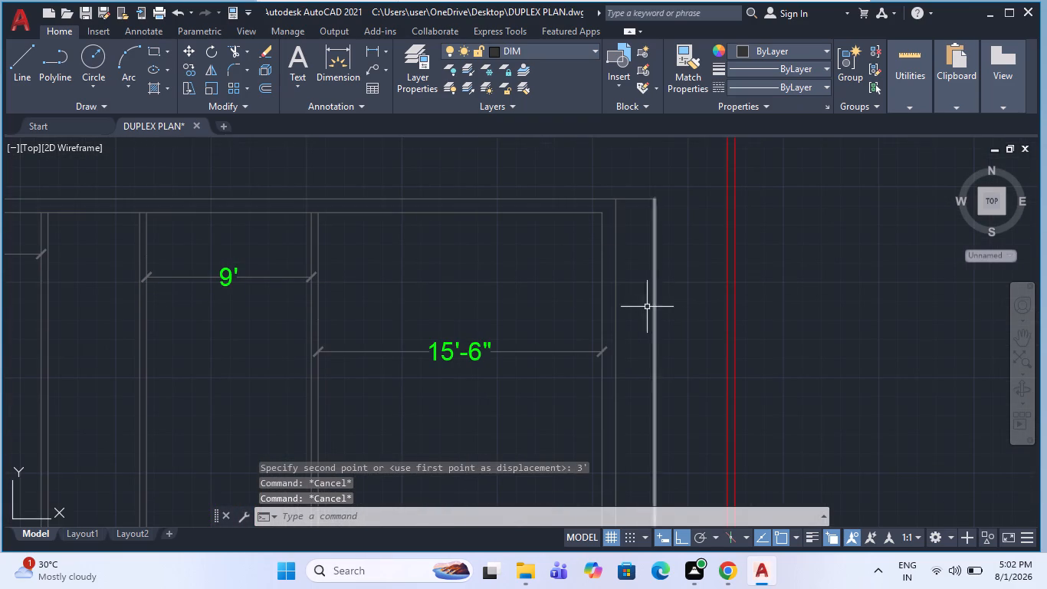
pyautogui.press('o')
pyautogui.press('Return')
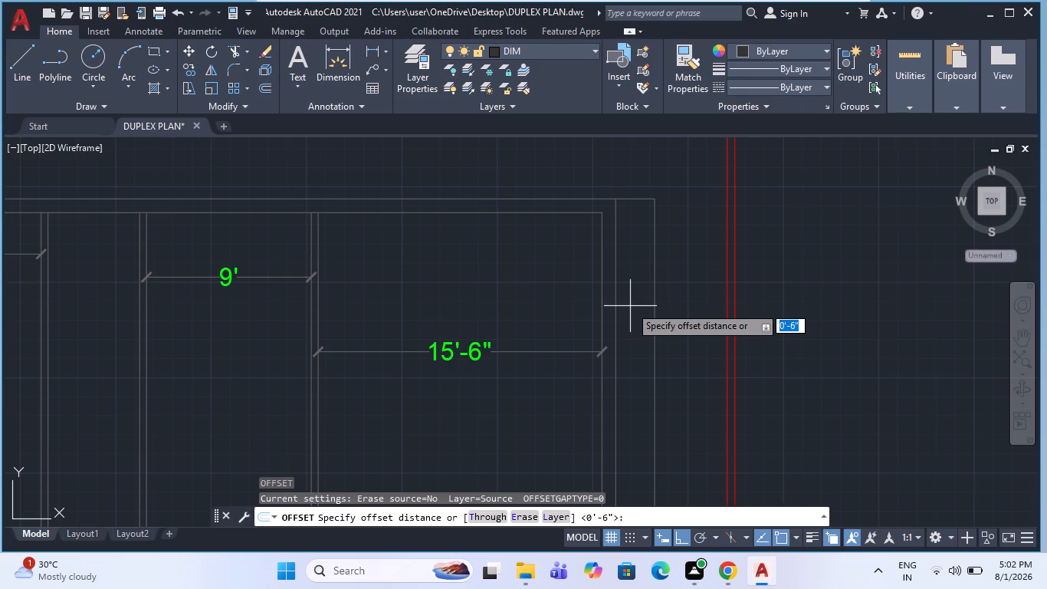
pyautogui.write("5'")
pyautogui.press('Return')
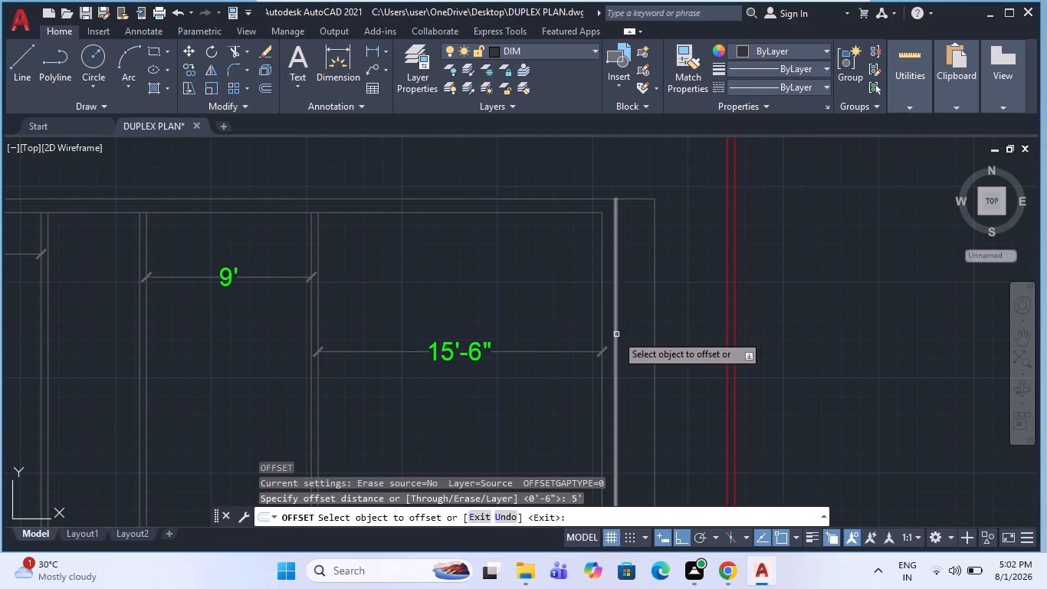
pyautogui.click(616, 334)
pyautogui.click(706, 331)
pyautogui.press('Escape')
# Fillet the top outer wall line to the new offset line with radius 0.
pyautogui.press('f')
pyautogui.press('space')
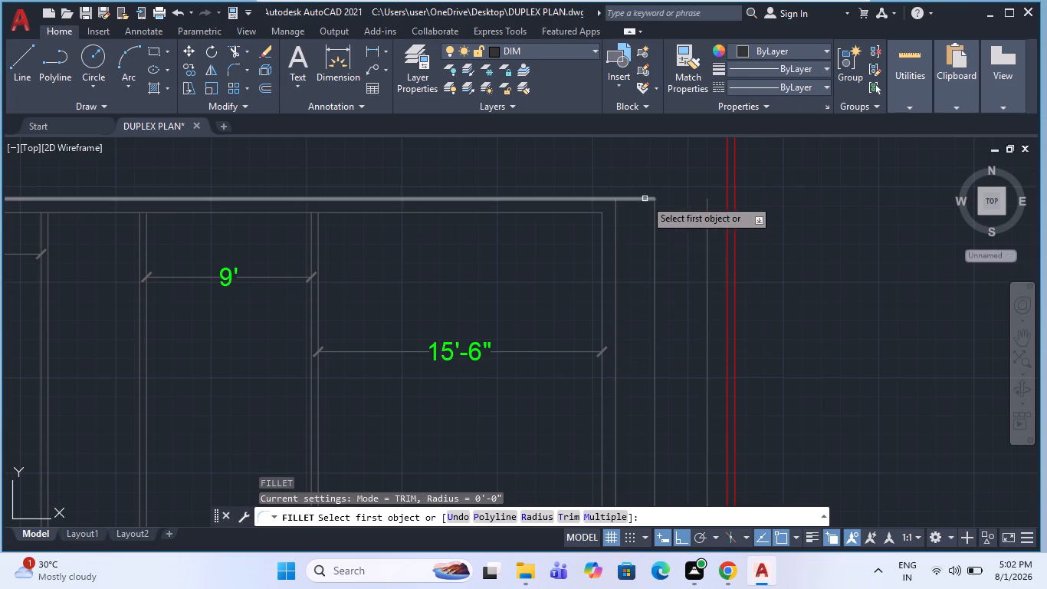
pyautogui.click(643, 199)
pyautogui.click(707, 268)
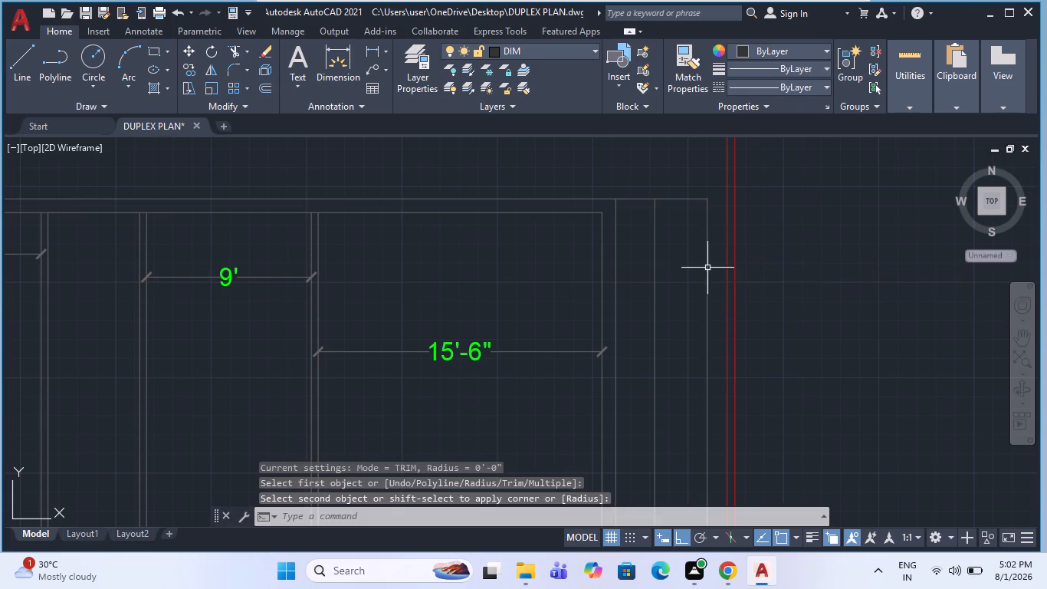
pyautogui.press('Escape')
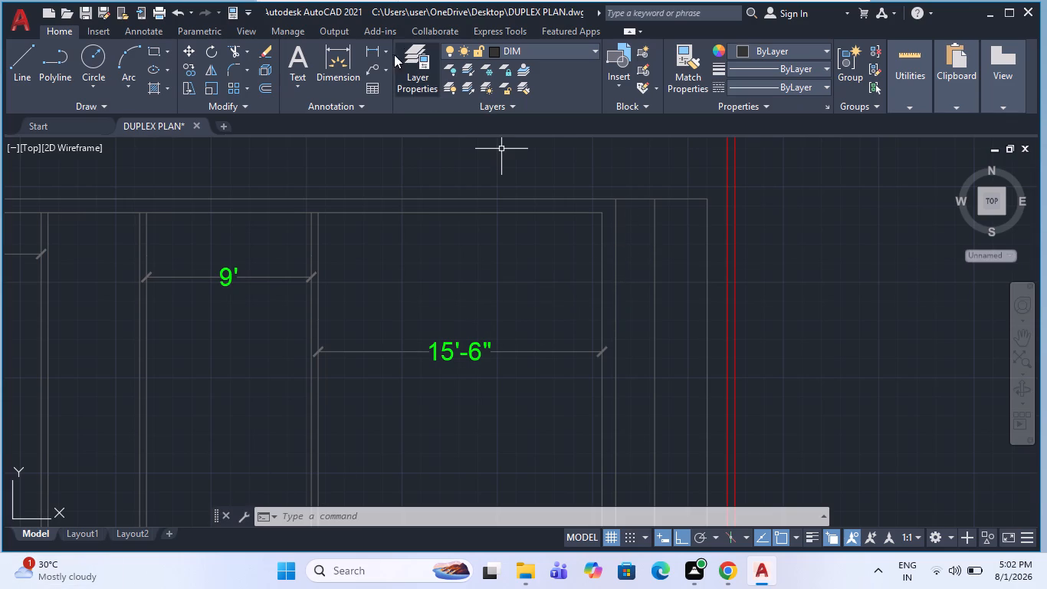
# Check the gap between the right wall's outer line and the new outermost line with a linear dimension.
pyautogui.click(363, 41)
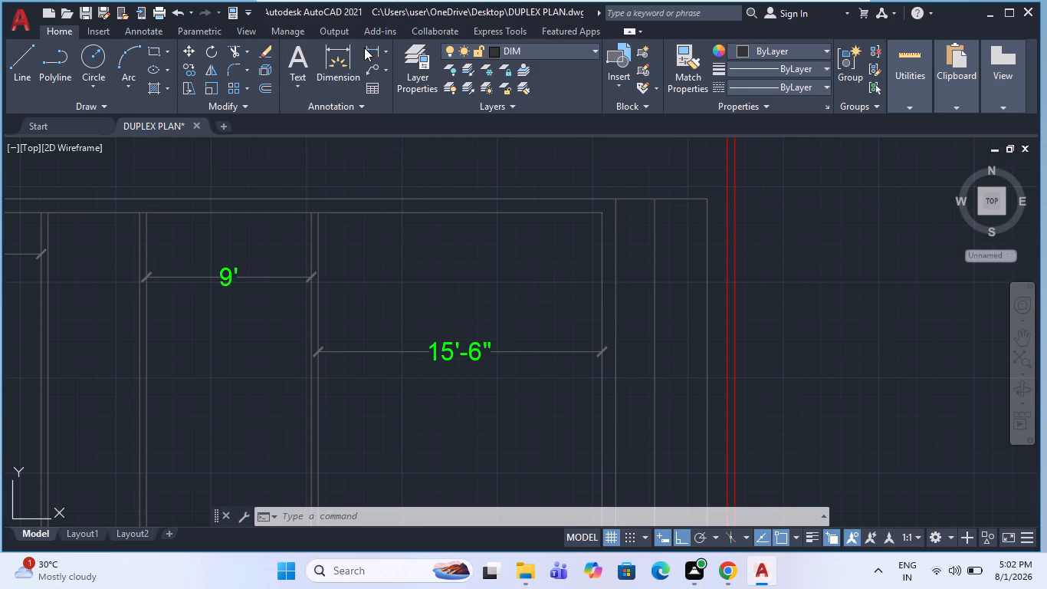
pyautogui.click(364, 48)
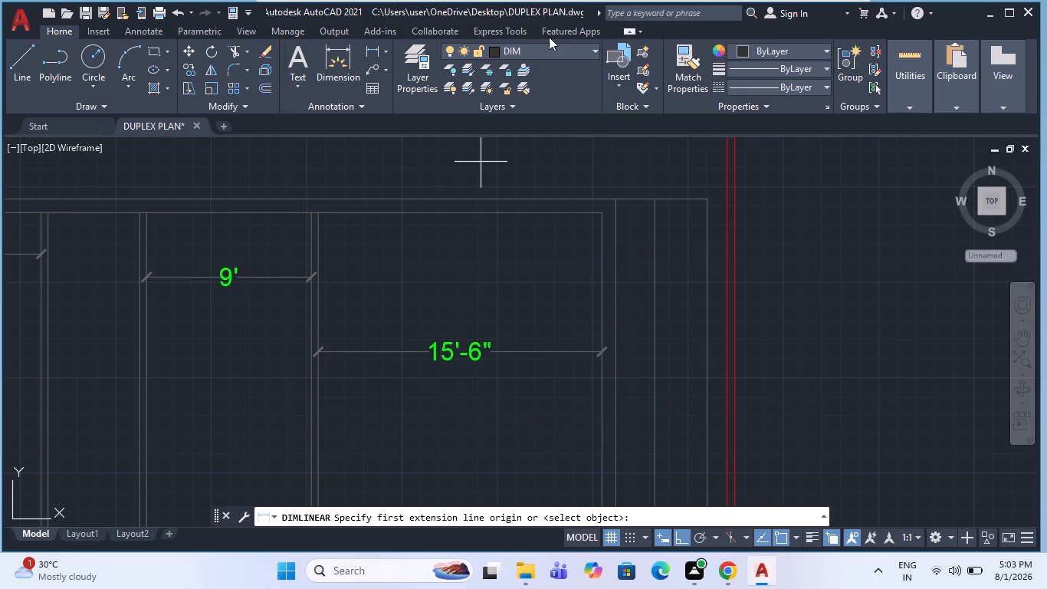
pyautogui.click(610, 208)
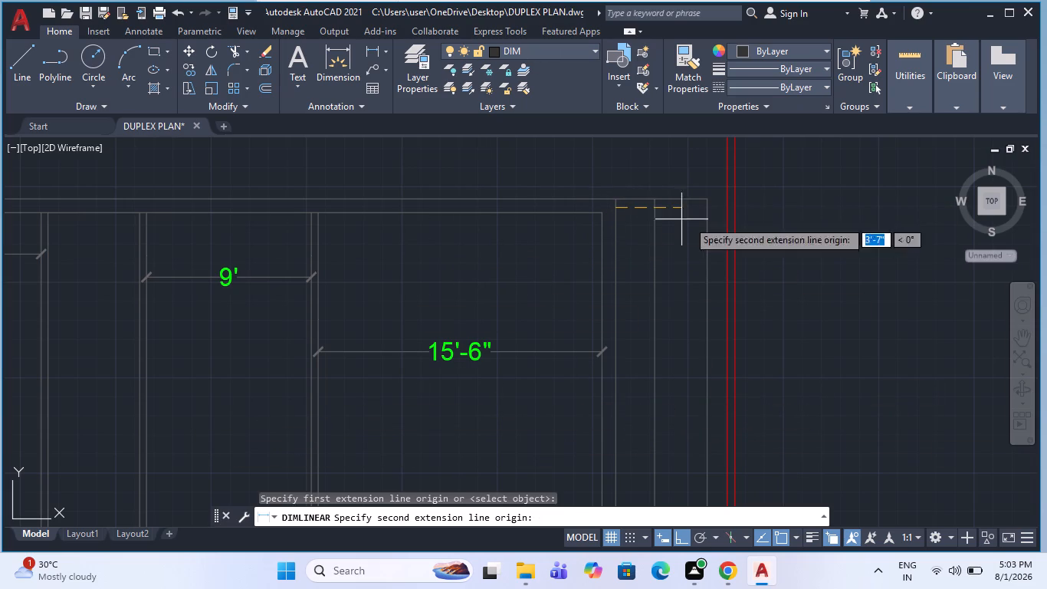
pyautogui.click(707, 209)
pyautogui.scroll(1, 667, 252)
pyautogui.scroll(-2, 684, 231)
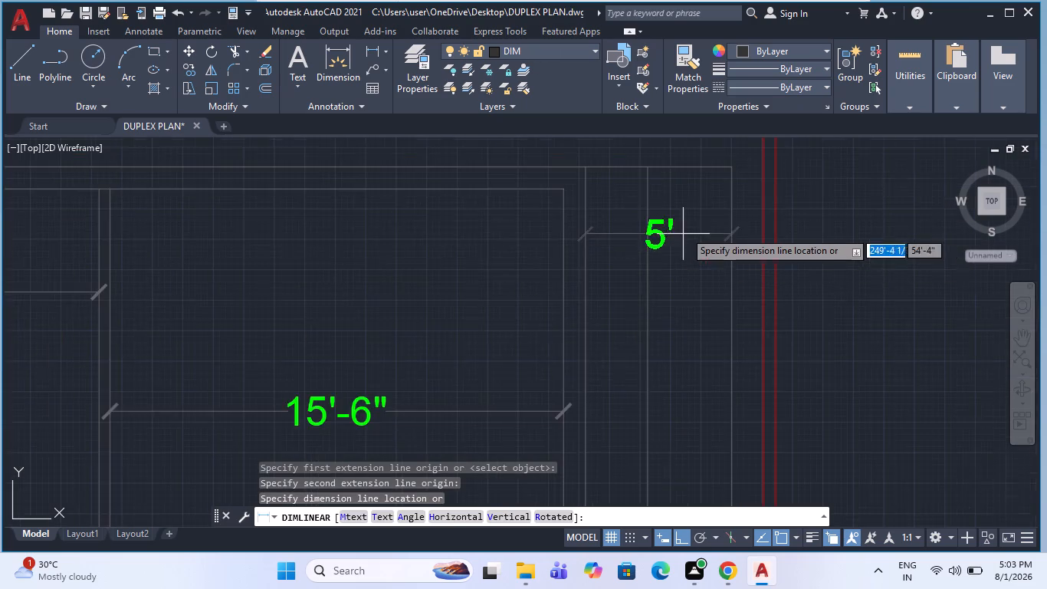
pyautogui.scroll(-1, 684, 231)
pyautogui.press('Escape')
# Check the gap between the plan's left outer wall line and the inner red plot boundary with a linear dimension.
pyautogui.scroll(2, 717, 227)
pyautogui.scroll(-3, 743, 196)
pyautogui.scroll(2, 438, 188)
pyautogui.press('space')
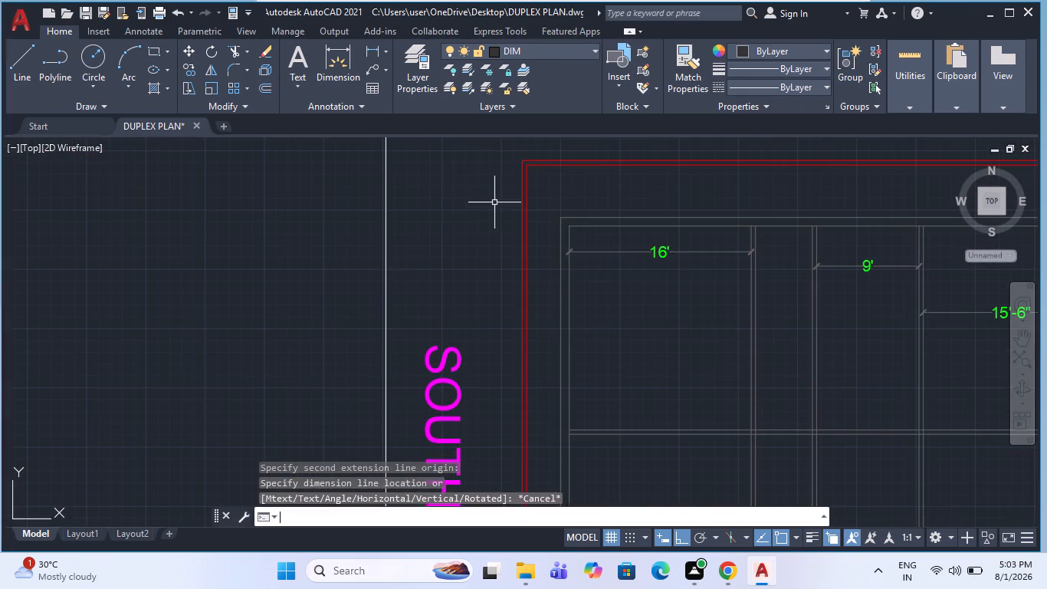
pyautogui.click(564, 216)
pyautogui.click(531, 217)
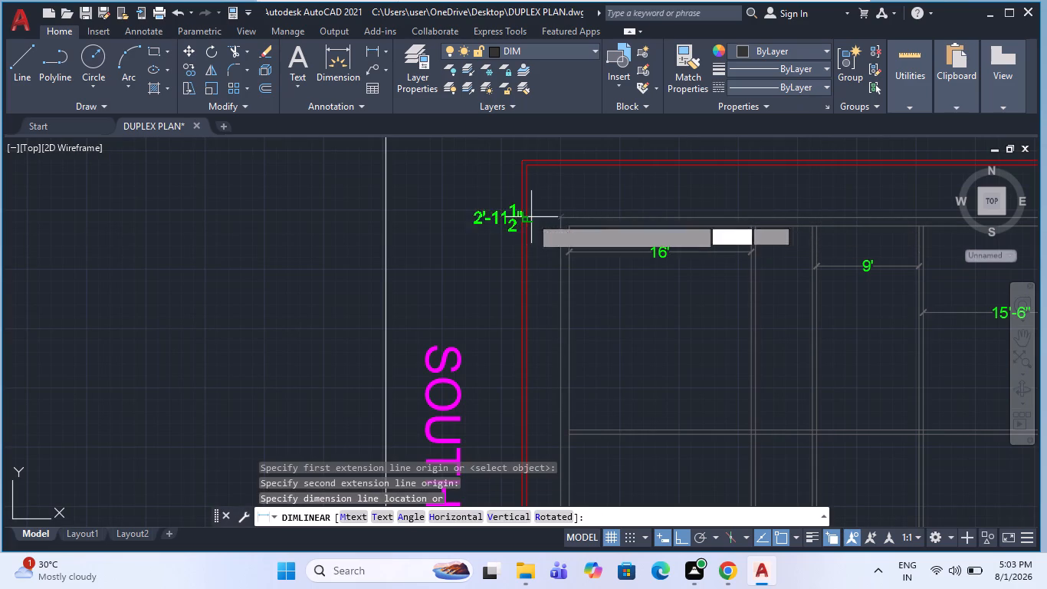
pyautogui.scroll(2, 554, 242)
pyautogui.scroll(-2, 471, 252)
pyautogui.press('Escape')
pyautogui.scroll(-2, 390, 219)
pyautogui.press('Escape')
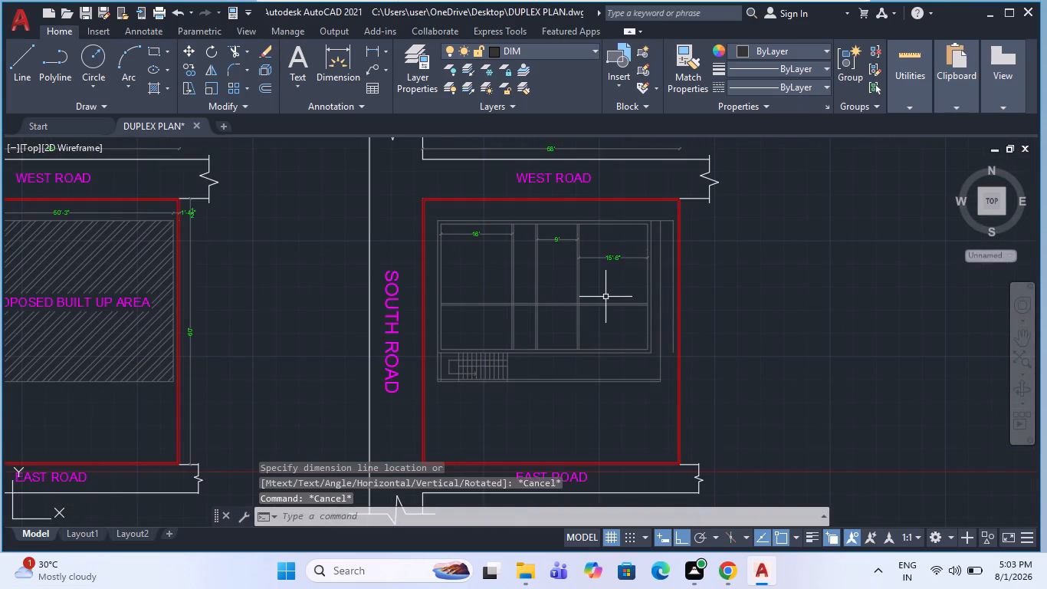
# Fillet the bottommost outer line to the new outermost right line with radius 0 to close the corner.
pyautogui.scroll(1, 606, 297)
pyautogui.scroll(1, 697, 396)
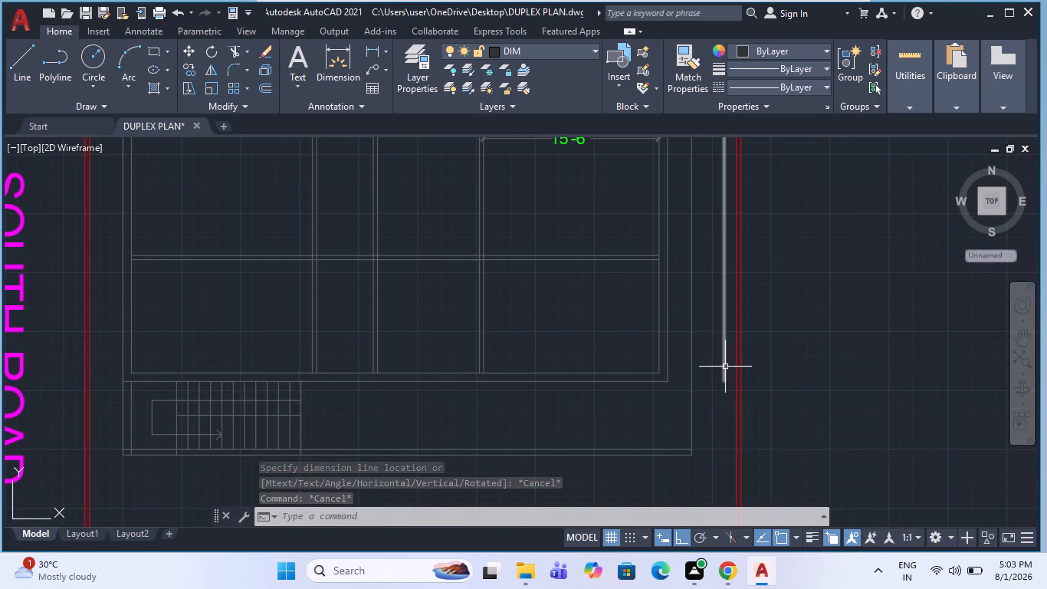
pyautogui.press('f')
pyautogui.press('space')
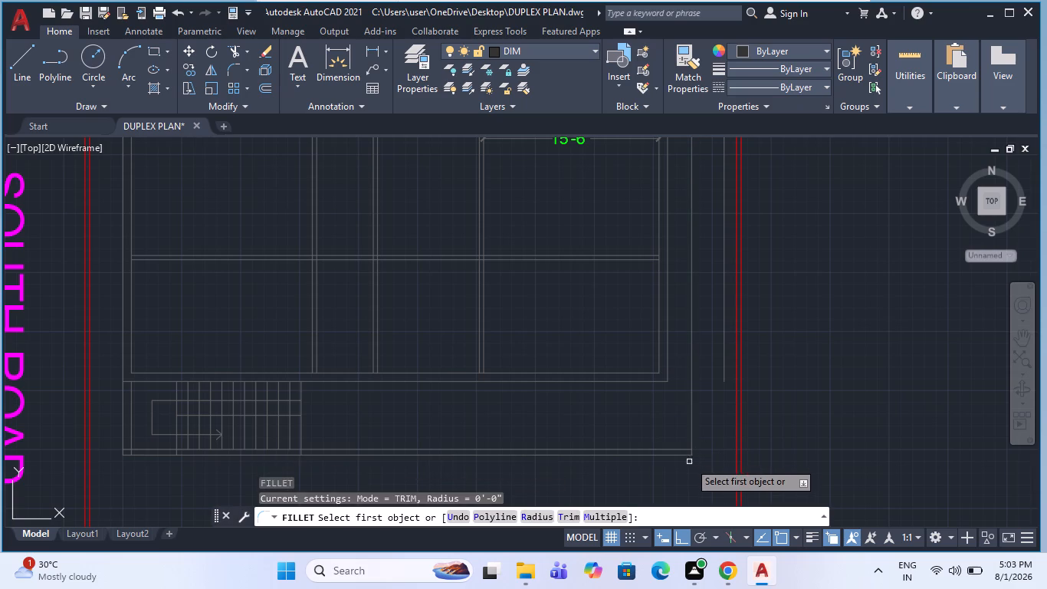
pyautogui.click(678, 454)
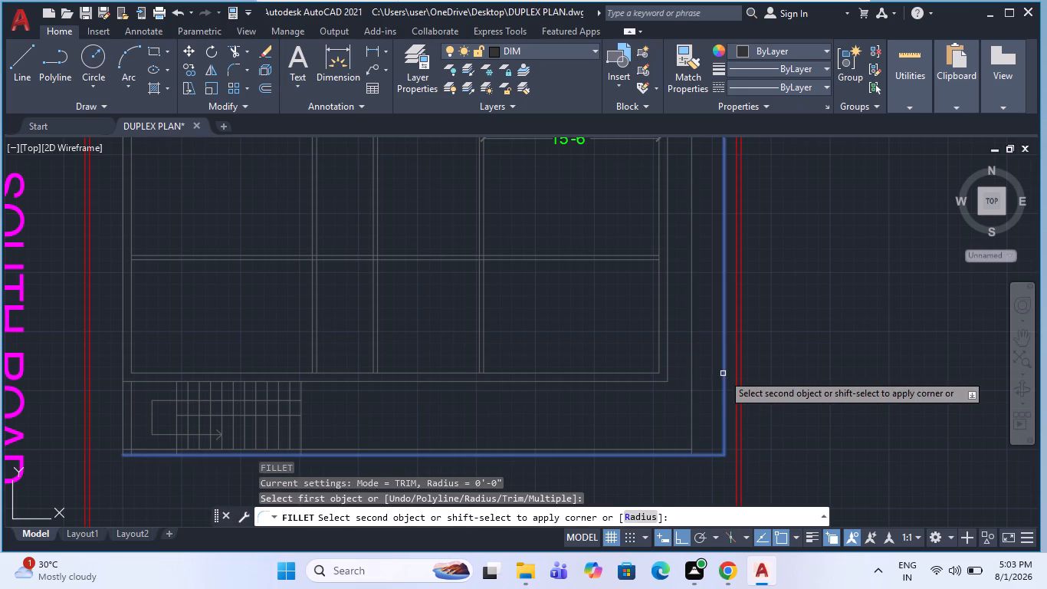
pyautogui.click(723, 373)
pyautogui.press('Escape')
# Delete the former outermost vertical line between the right wall and the new outermost line.
pyautogui.scroll(-1, 697, 450)
pyautogui.press('Escape')
pyautogui.click(696, 408)
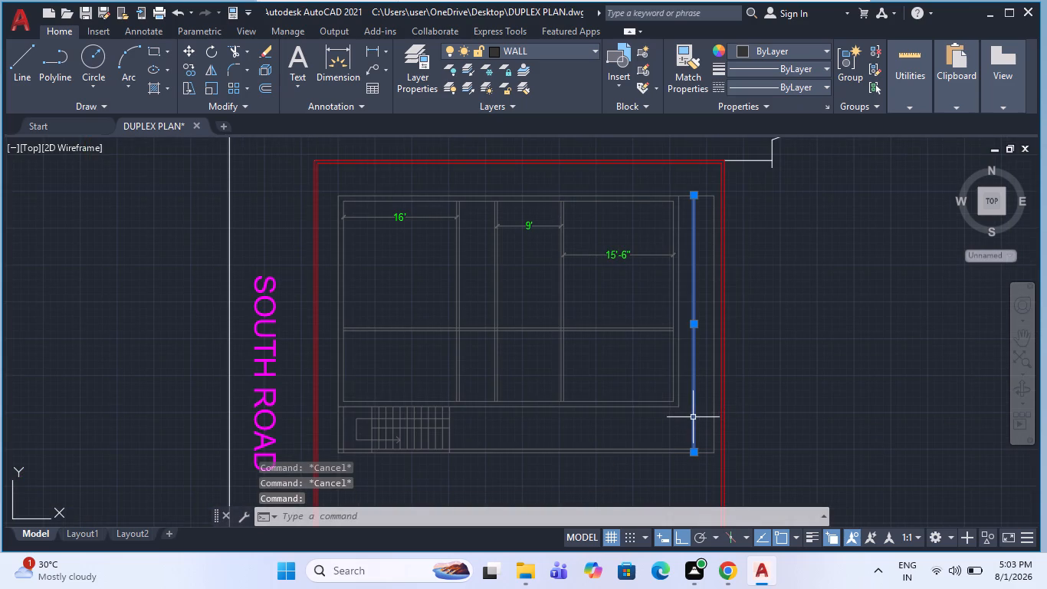
pyautogui.press('Delete')
# Trim away the bottom wall's inner line on the open side of the staircase.
pyautogui.scroll(1, 669, 454)
pyautogui.scroll(1, 289, 474)
pyautogui.press('Escape')
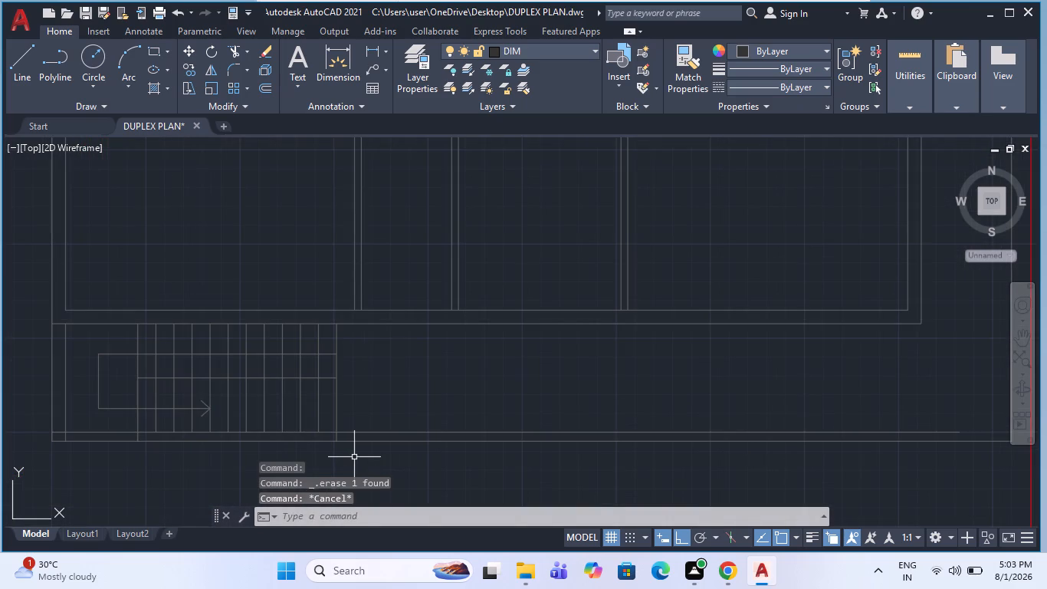
pyautogui.press('t')
pyautogui.press('r')
pyautogui.press('space')
pyautogui.click(377, 430)
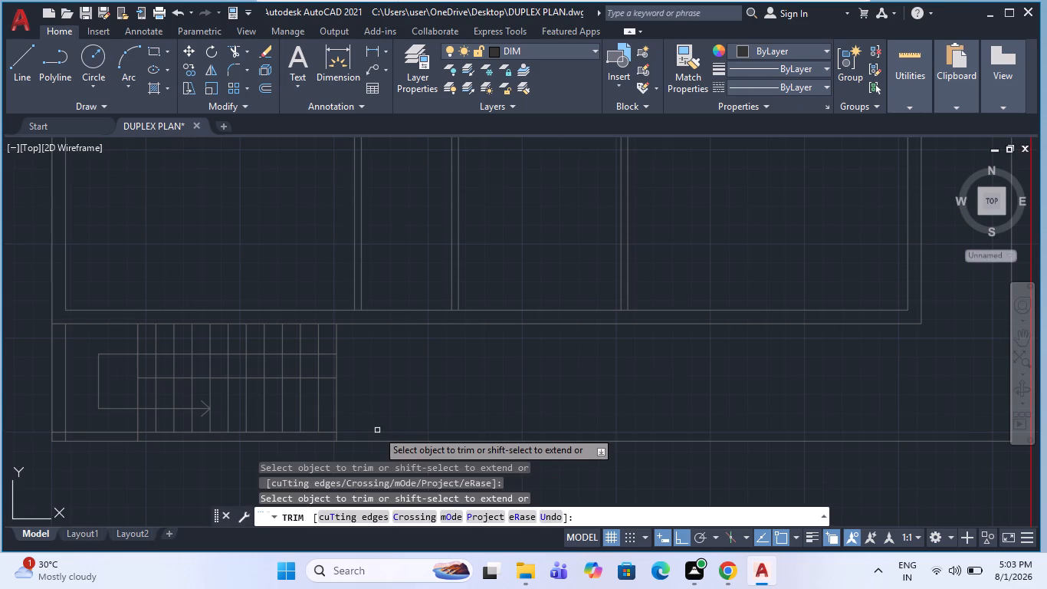
pyautogui.press('Escape')
pyautogui.scroll(-1, 357, 439)
pyautogui.press('Escape')
pyautogui.scroll(-1, 435, 392)
pyautogui.press('Escape')
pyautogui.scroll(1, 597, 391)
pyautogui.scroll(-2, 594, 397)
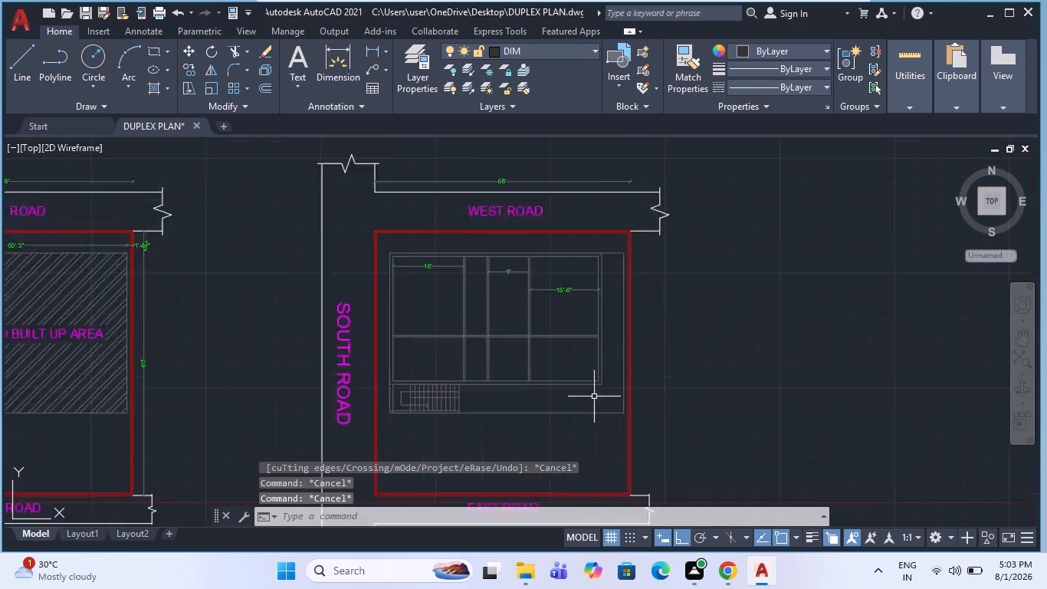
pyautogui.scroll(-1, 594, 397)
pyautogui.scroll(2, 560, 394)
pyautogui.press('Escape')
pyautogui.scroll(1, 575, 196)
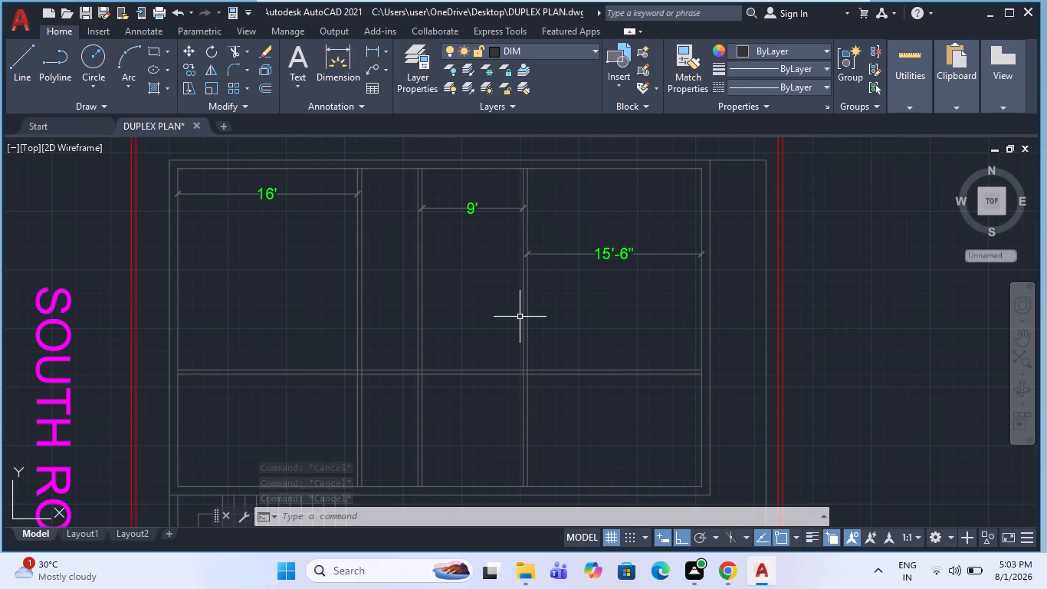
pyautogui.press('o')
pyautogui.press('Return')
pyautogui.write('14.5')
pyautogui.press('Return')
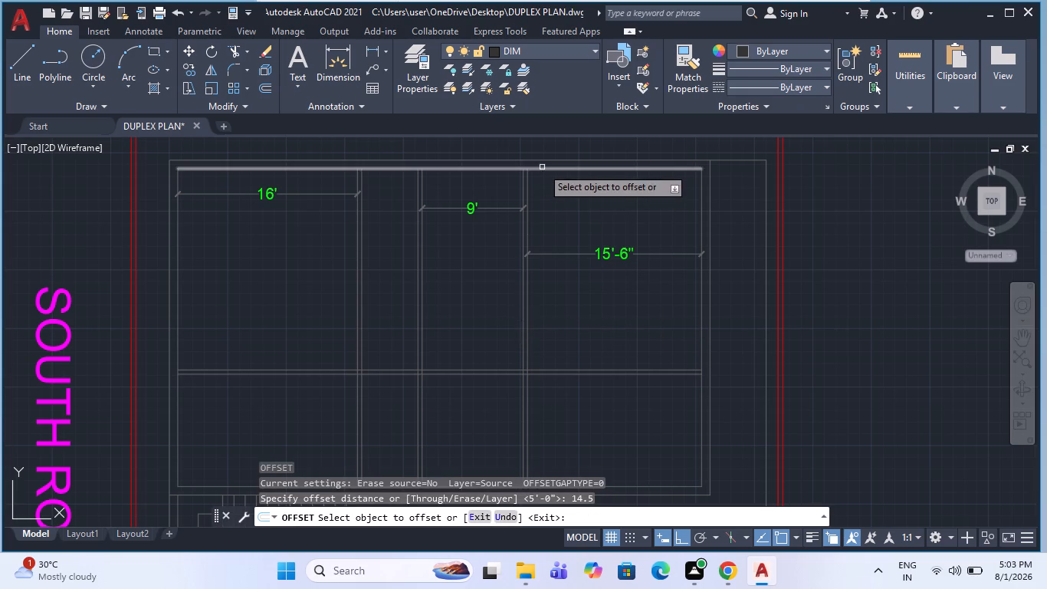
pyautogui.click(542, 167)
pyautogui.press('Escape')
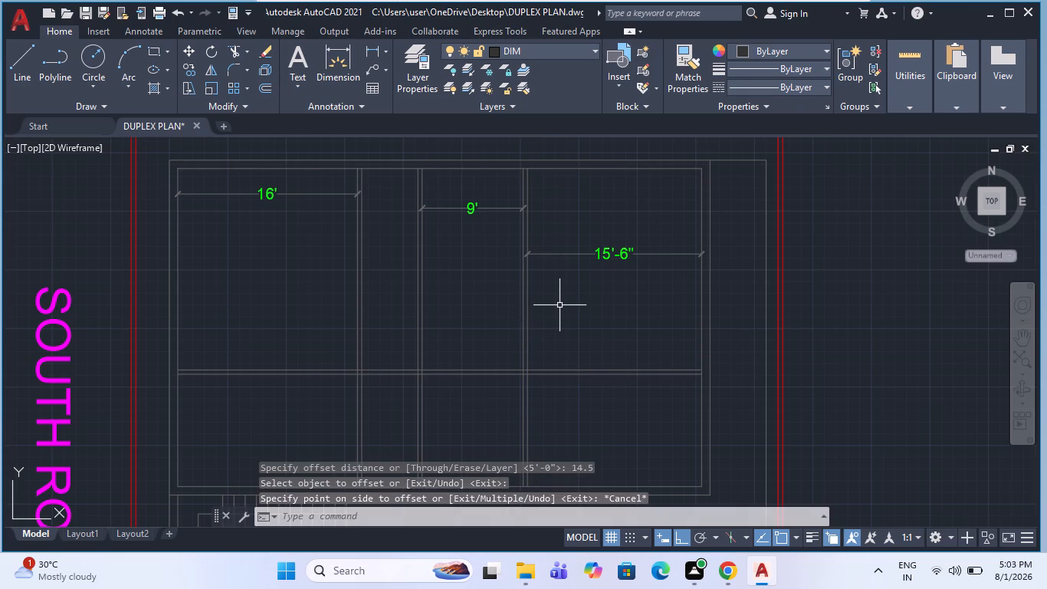
# Offset the top inner wall line 14.5' downward into the rooms.
pyautogui.press('o')
pyautogui.press('Return')
pyautogui.write("14.5'")
pyautogui.press('Return')
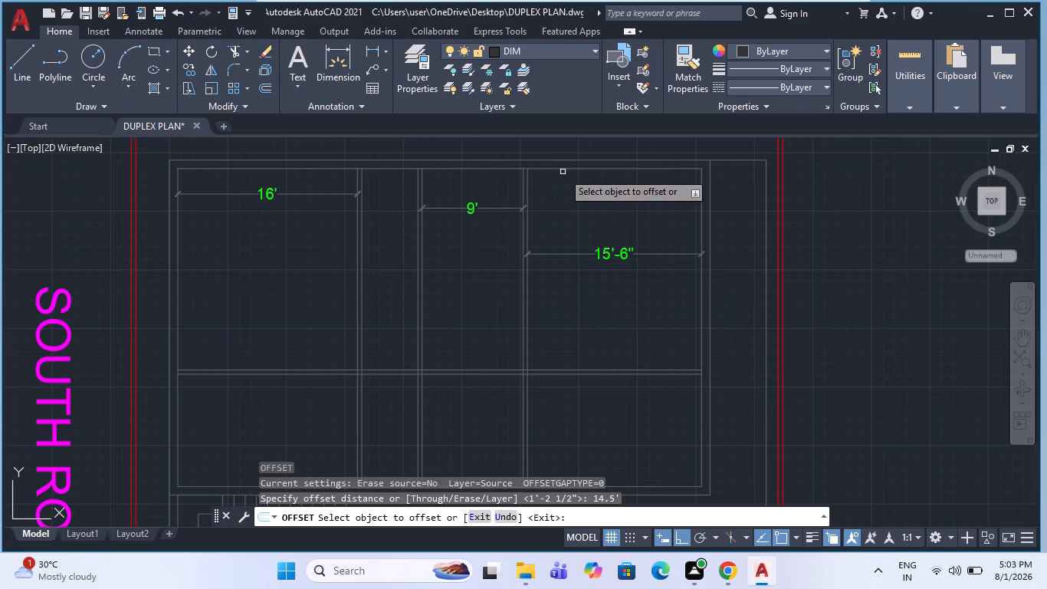
pyautogui.click(563, 171)
pyautogui.click(565, 168)
pyautogui.click(580, 318)
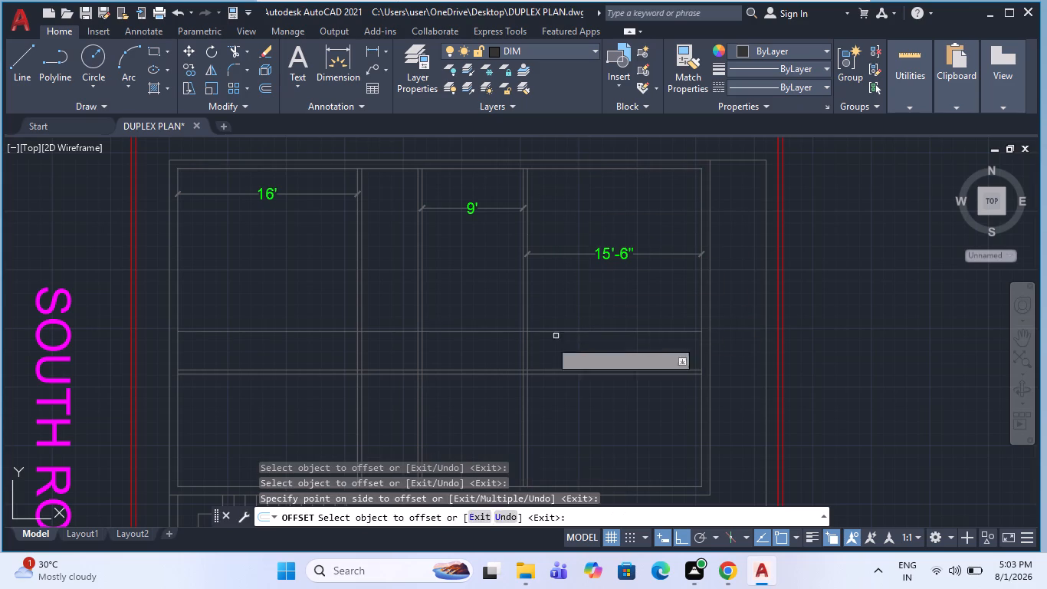
pyautogui.press('Escape')
# Offset the new horizontal line 4.5" downward to form a second partition wall.
pyautogui.press('o')
pyautogui.press('Return')
pyautogui.write('4.5"')
pyautogui.press('Return')
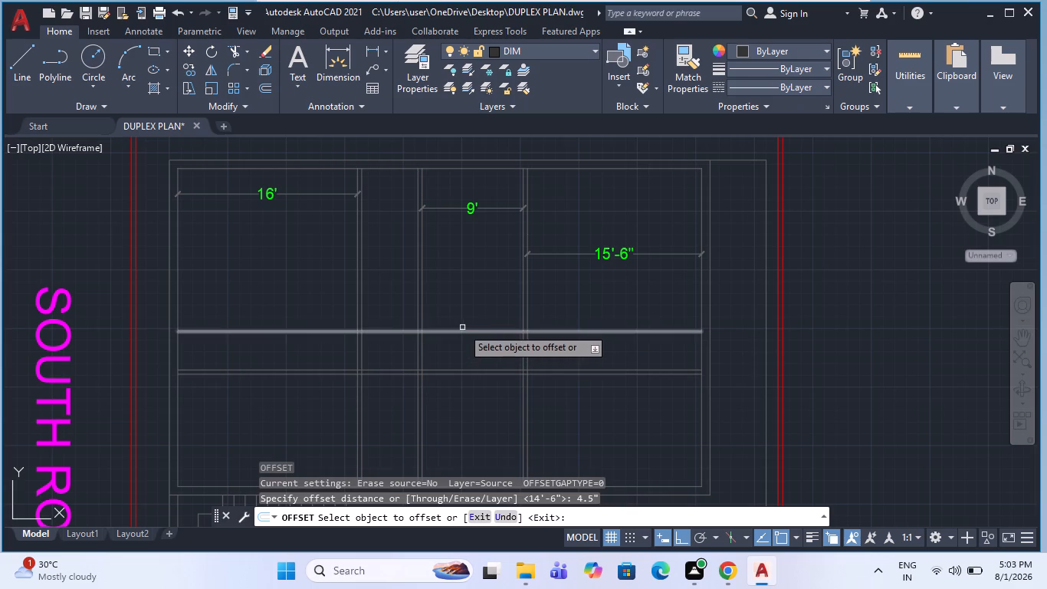
pyautogui.click(462, 327)
pyautogui.click(464, 331)
pyautogui.click(463, 406)
pyautogui.press('Escape')
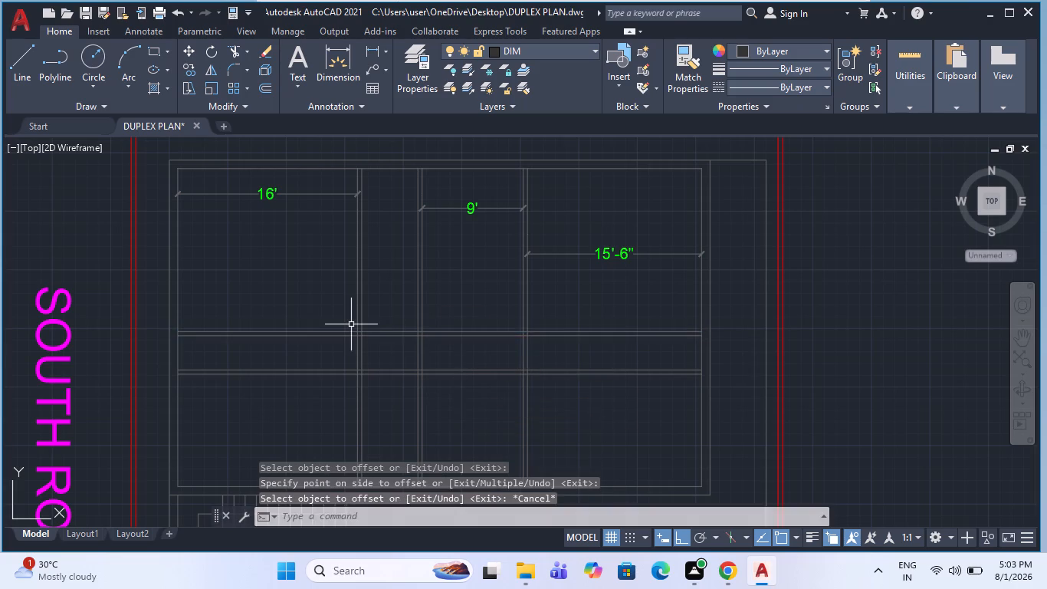
# Measure the clear depth between the lower horizontal partition and the bottom wall's inner line in the floor plan.
pyautogui.scroll(-1, 351, 324)
pyautogui.scroll(1, 389, 348)
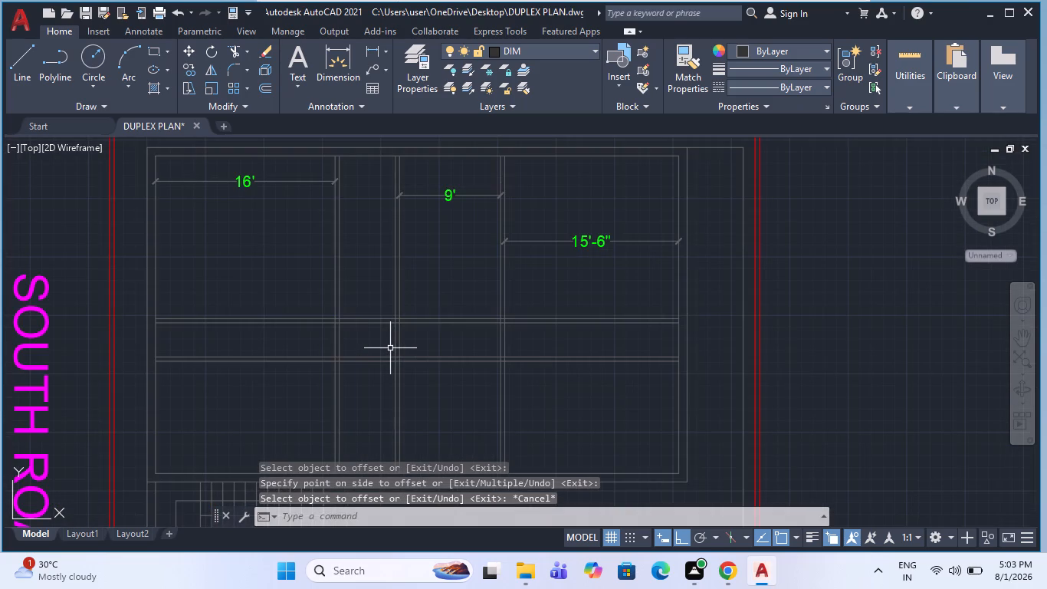
pyautogui.scroll(-1, 417, 264)
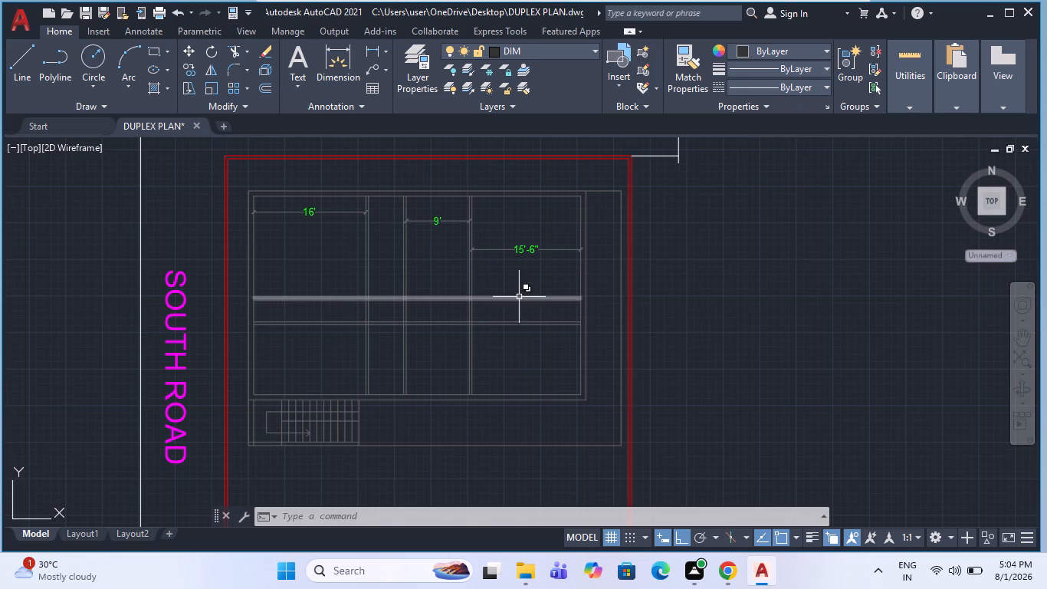
pyautogui.scroll(-1, 551, 272)
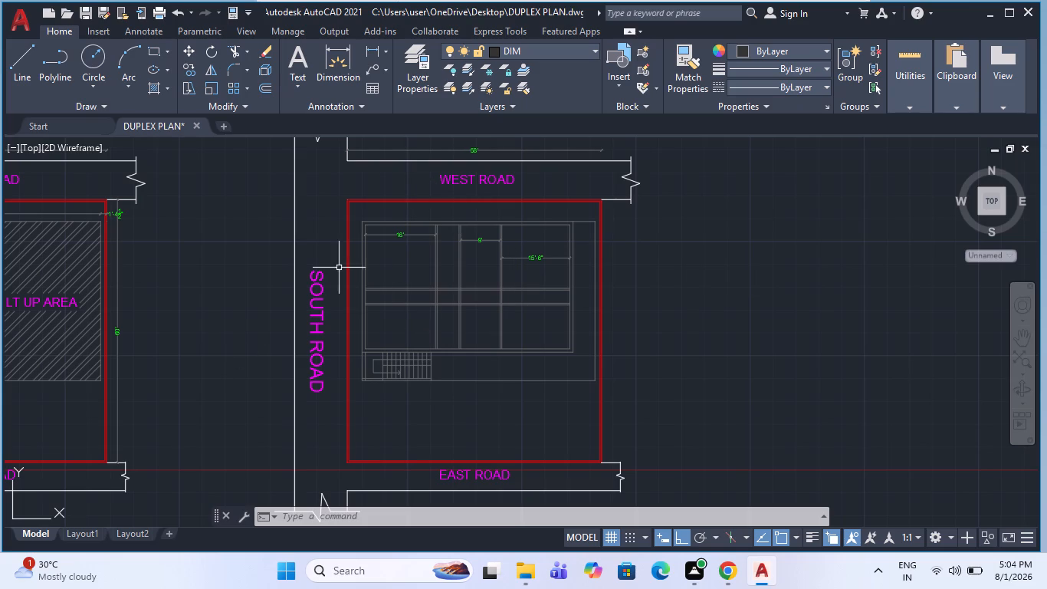
pyautogui.scroll(1, 407, 323)
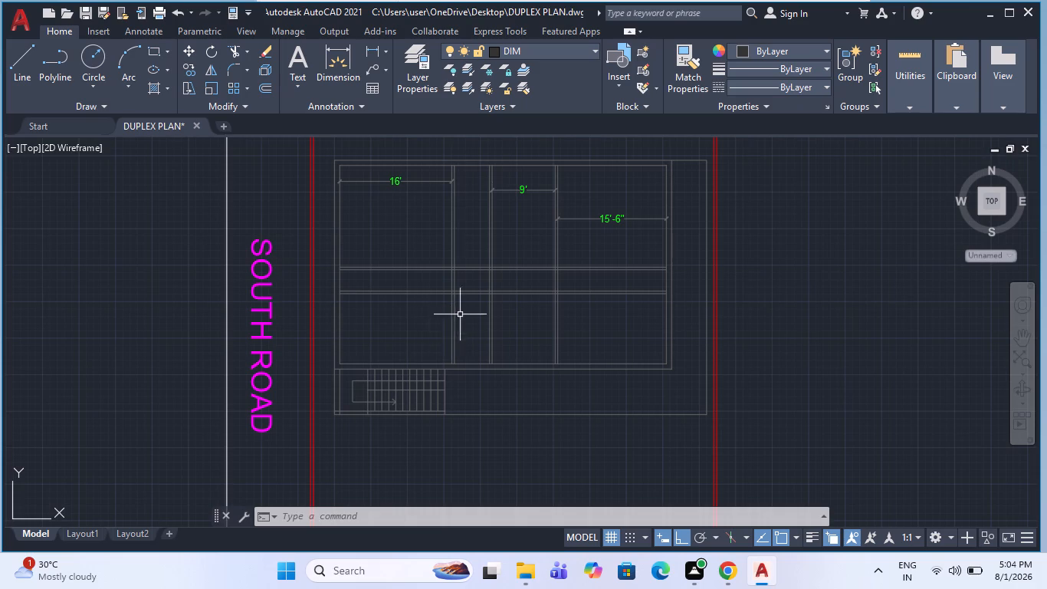
pyautogui.scroll(2, 461, 313)
pyautogui.click(373, 44)
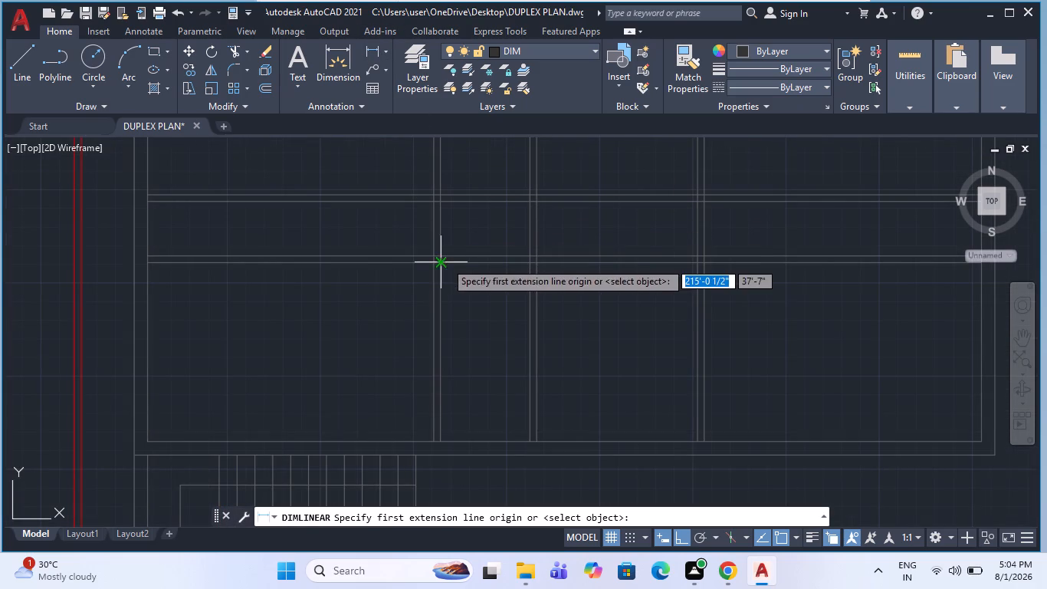
pyautogui.click(445, 262)
pyautogui.click(444, 437)
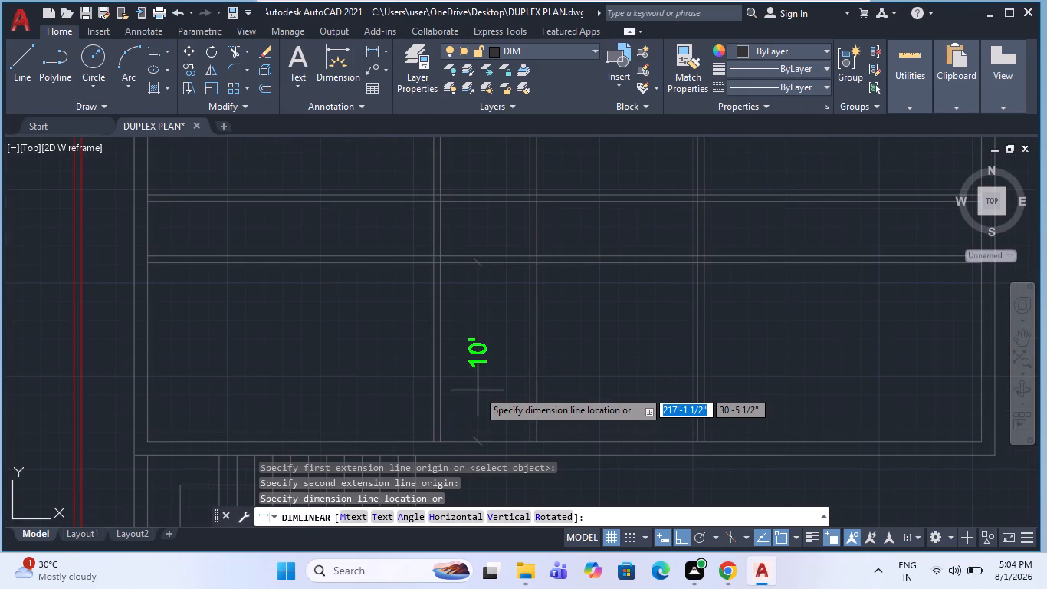
pyautogui.scroll(-2, 478, 390)
pyautogui.press('Escape')
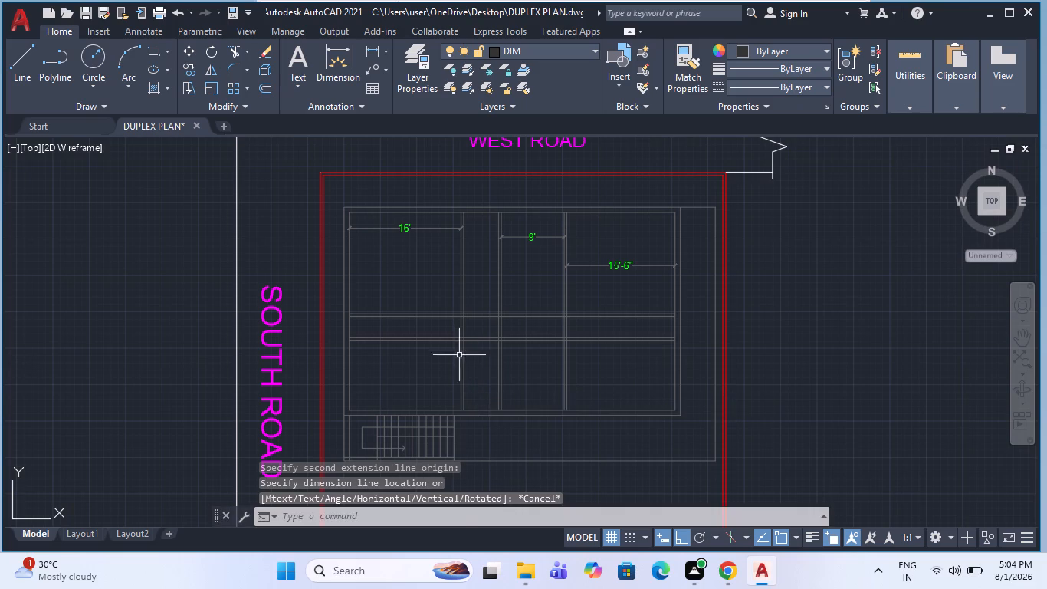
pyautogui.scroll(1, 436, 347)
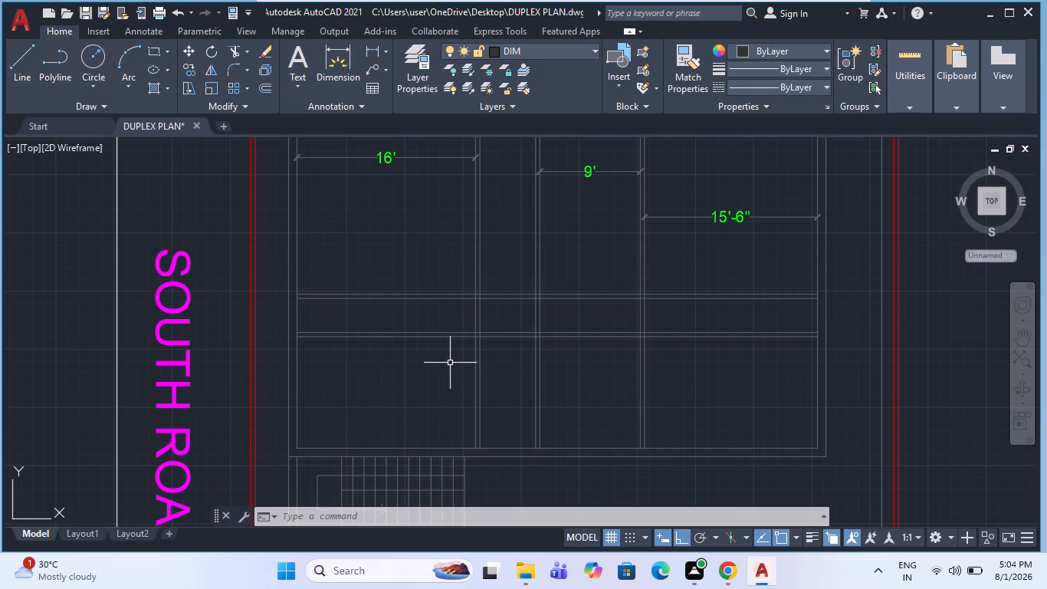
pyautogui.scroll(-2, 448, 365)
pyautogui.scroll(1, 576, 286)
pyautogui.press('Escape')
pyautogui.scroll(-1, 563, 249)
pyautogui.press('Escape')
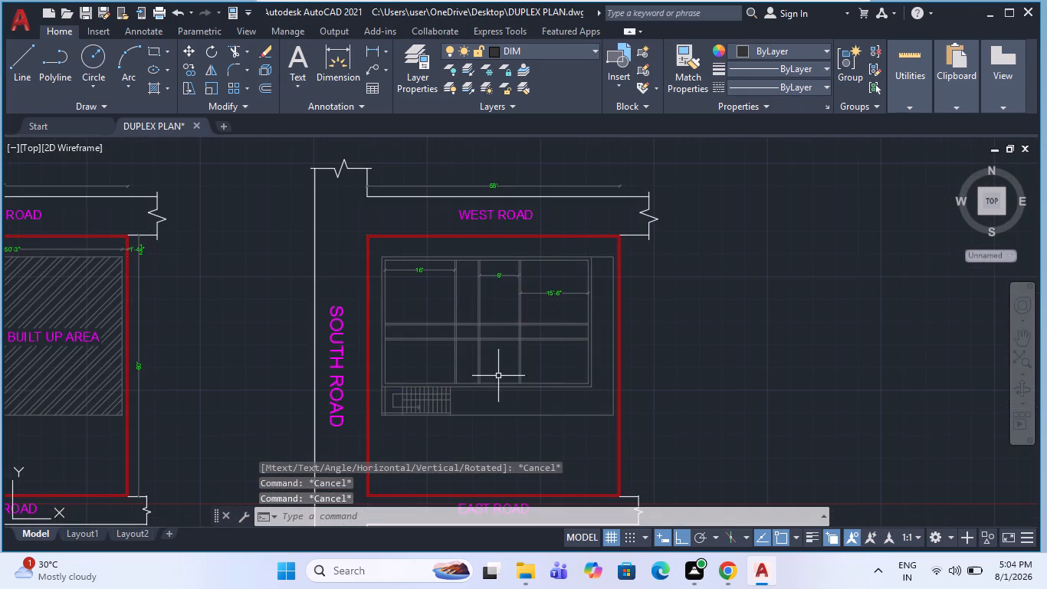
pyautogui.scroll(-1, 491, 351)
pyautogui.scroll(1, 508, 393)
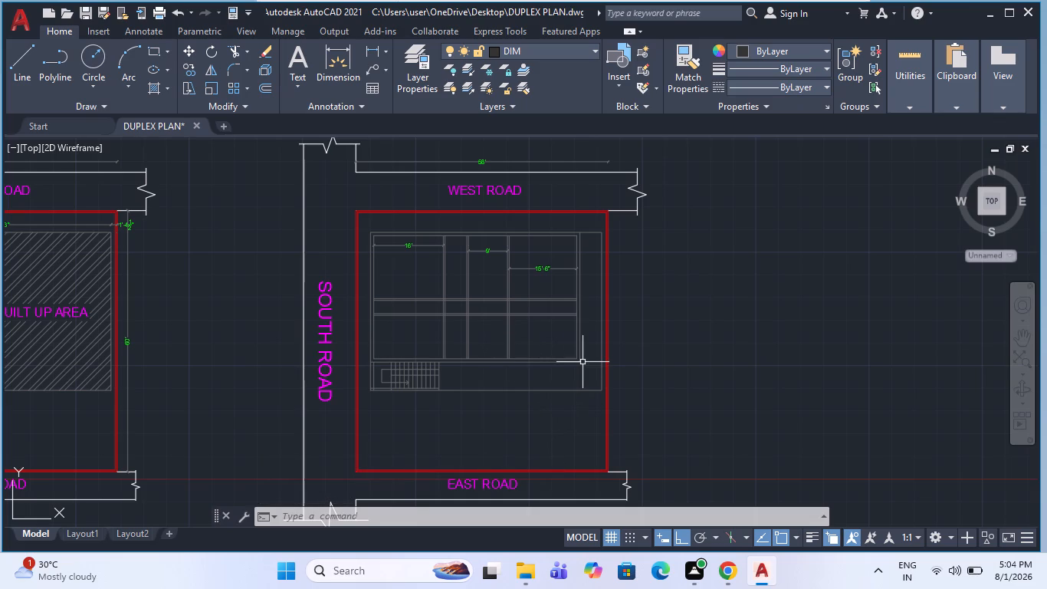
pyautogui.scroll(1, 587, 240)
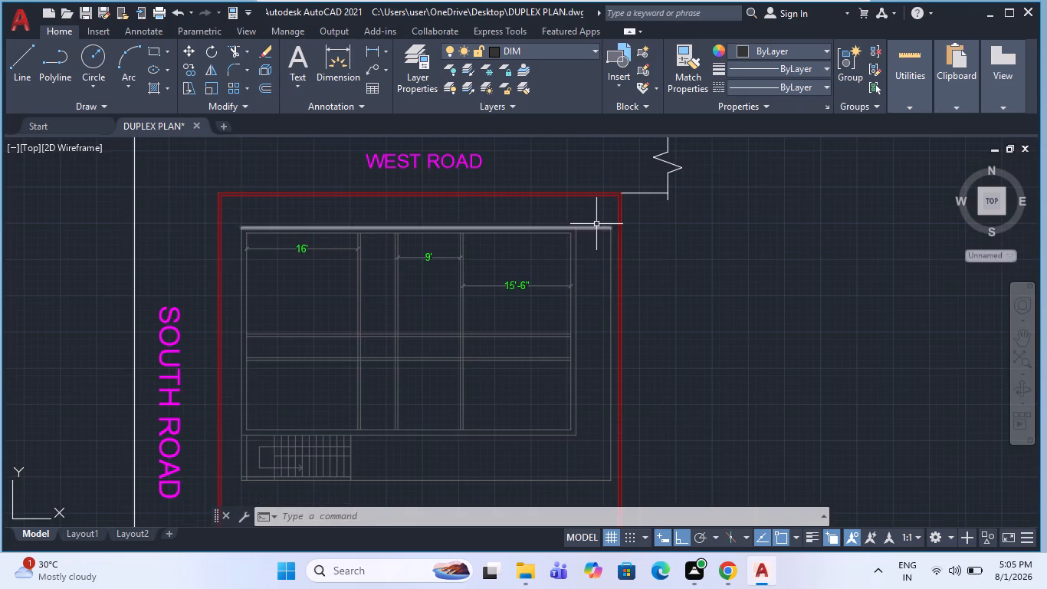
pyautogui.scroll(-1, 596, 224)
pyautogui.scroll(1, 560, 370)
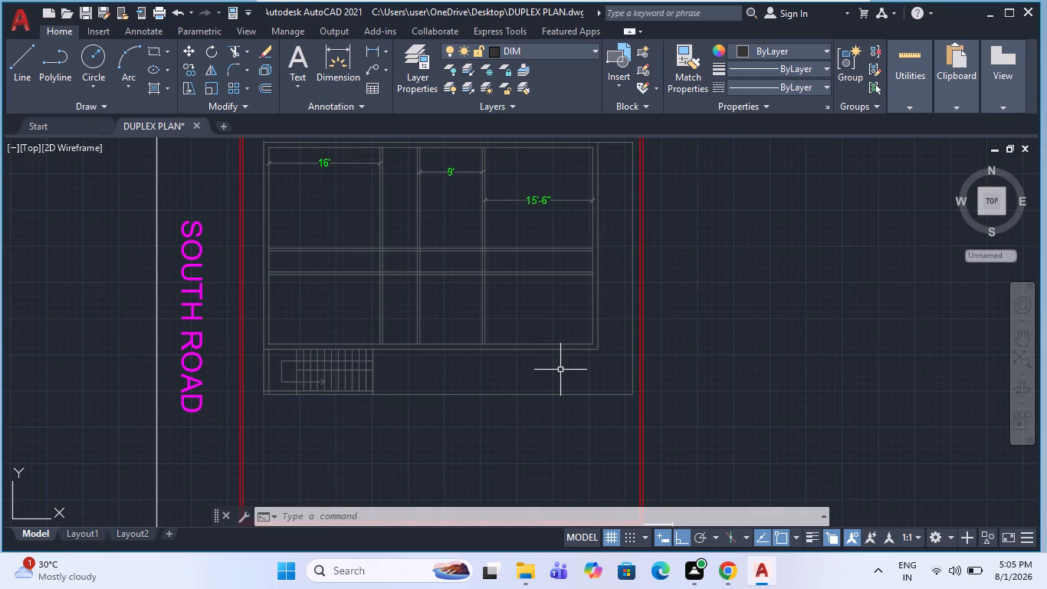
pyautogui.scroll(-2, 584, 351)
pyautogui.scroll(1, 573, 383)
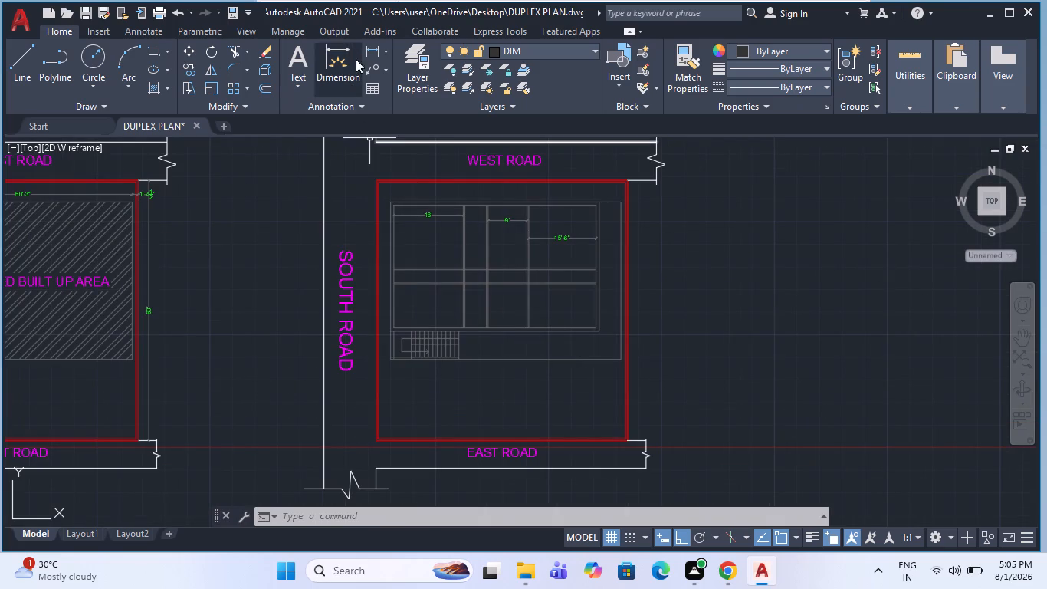
# Add a vertical linear dimension from the red plot boundary beside EAST ROAD up to the plan's lowest outline line.
pyautogui.click(367, 50)
pyautogui.scroll(5, 564, 435)
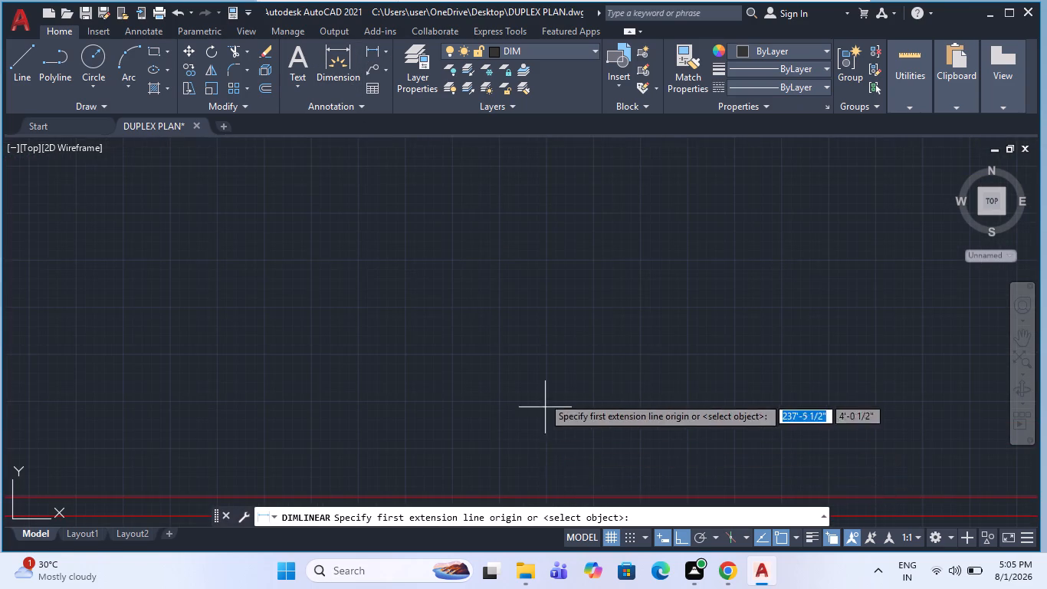
pyautogui.scroll(-1, 542, 393)
pyautogui.click(543, 469)
pyautogui.scroll(-2, 545, 440)
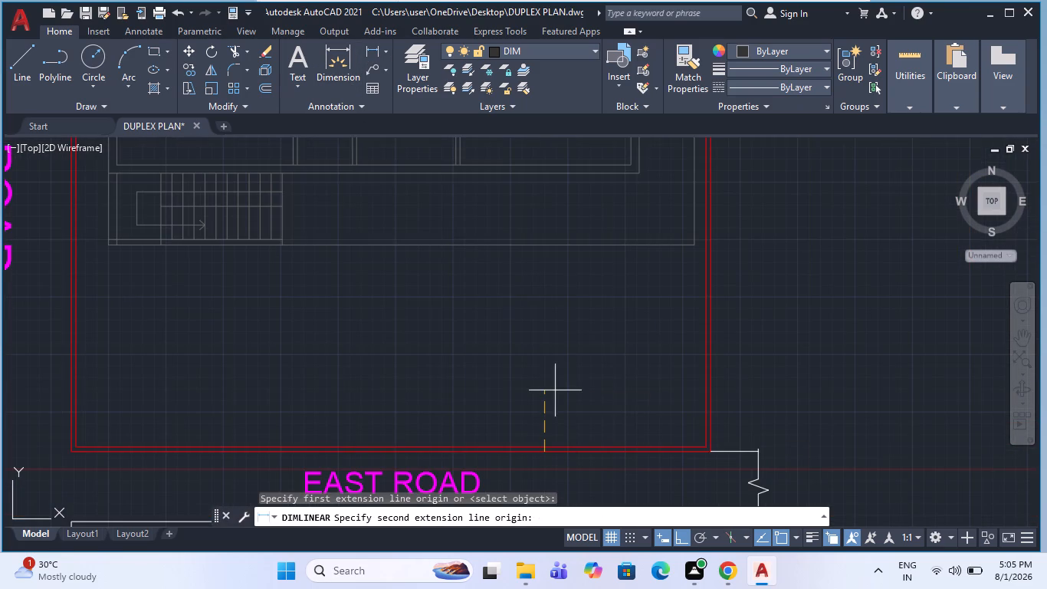
pyautogui.click(542, 242)
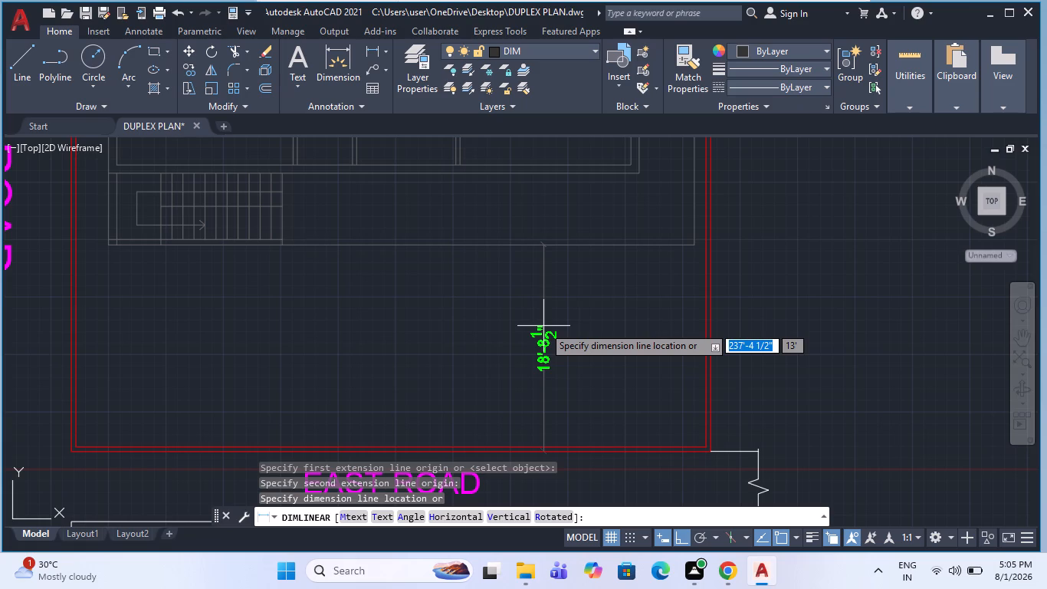
pyautogui.scroll(-1, 543, 326)
pyautogui.click(543, 327)
pyautogui.press('Escape')
pyautogui.scroll(-1, 577, 340)
pyautogui.press('Escape')
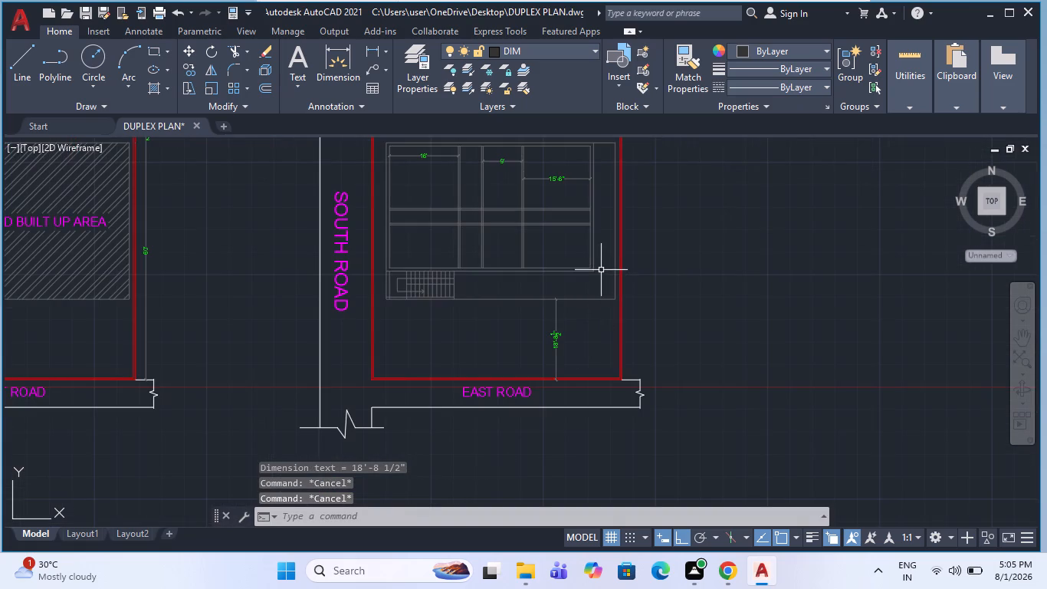
# Move the staircase, bottom wall lines, lowest outline line and its dimension straight down, placing the outer wall line at the outline's former position.
pyautogui.scroll(1, 601, 270)
pyautogui.click(596, 342)
pyautogui.press('Escape')
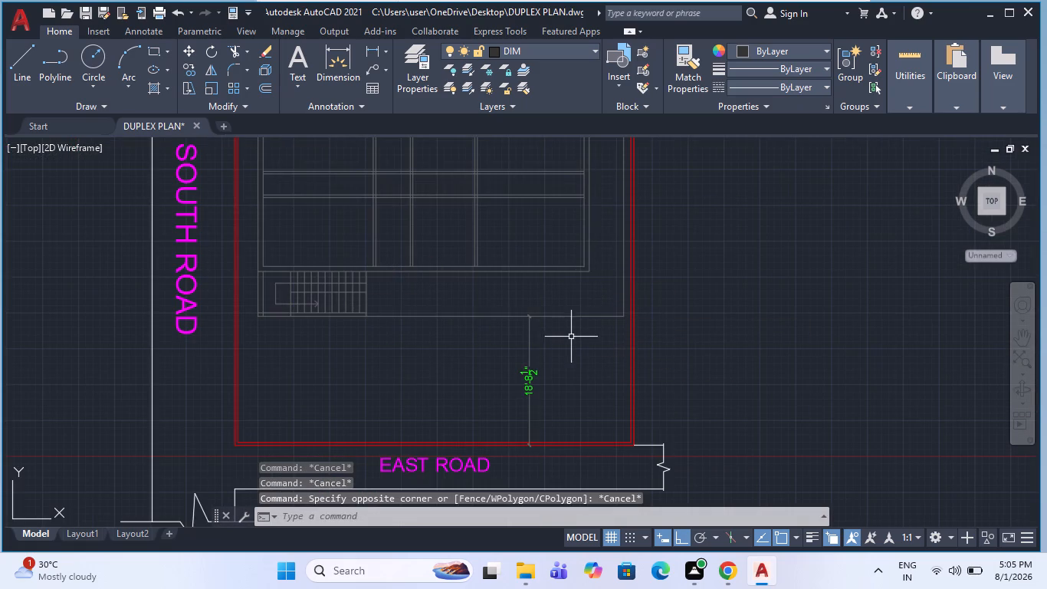
pyautogui.click(575, 329)
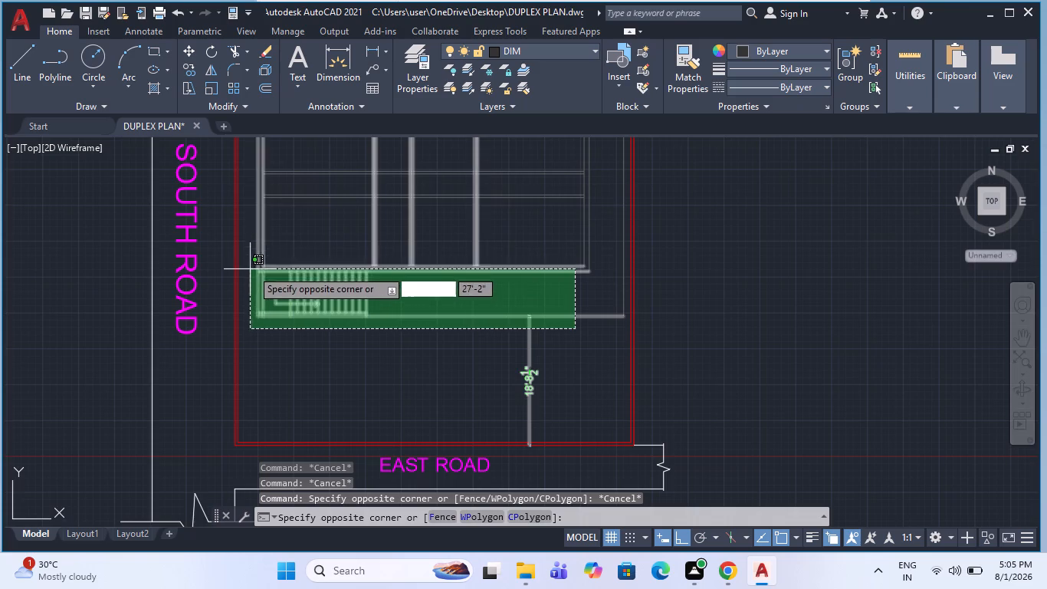
pyautogui.scroll(3, 258, 265)
pyautogui.click(277, 281)
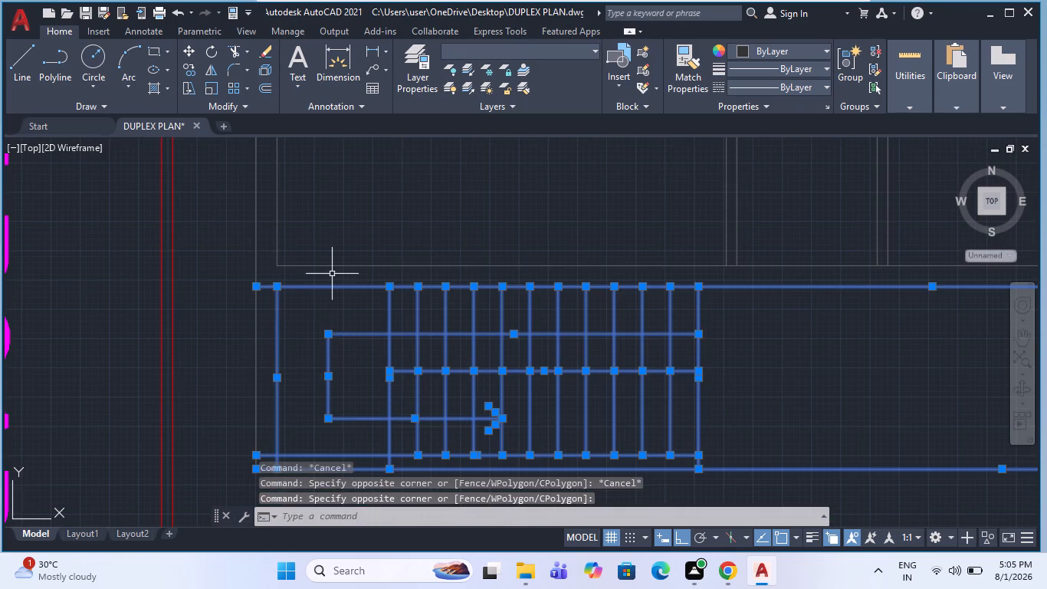
pyautogui.click(332, 274)
pyautogui.click(314, 235)
pyautogui.scroll(-2, 300, 258)
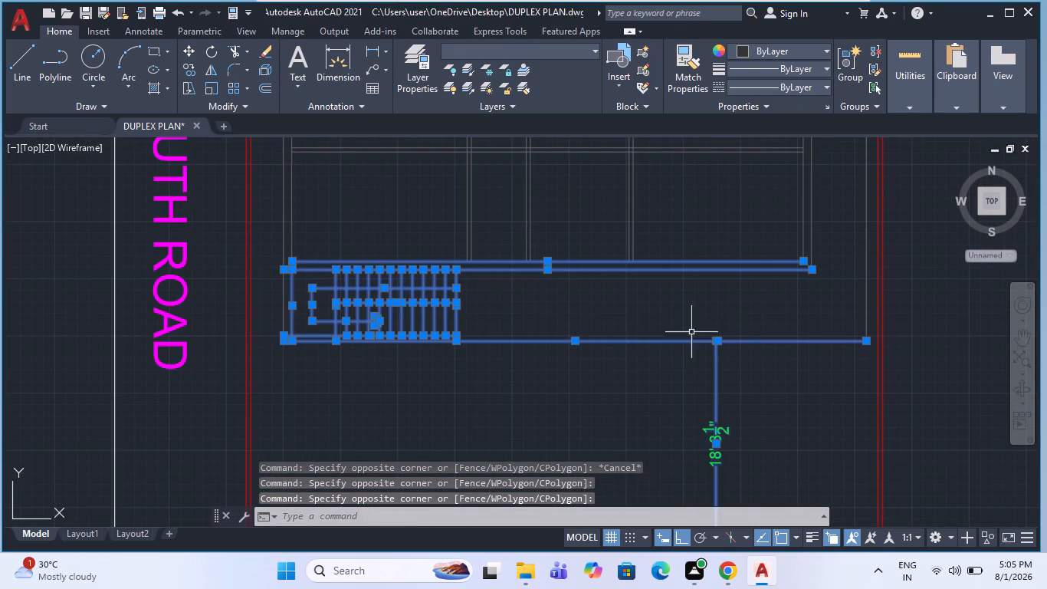
pyautogui.press('m')
pyautogui.press('Return')
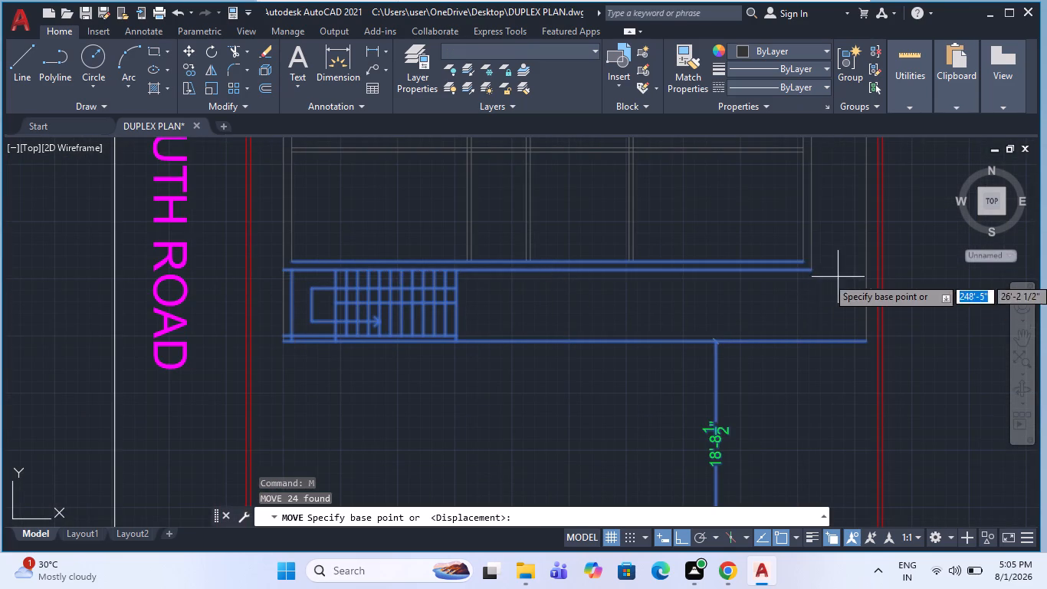
pyautogui.click(813, 275)
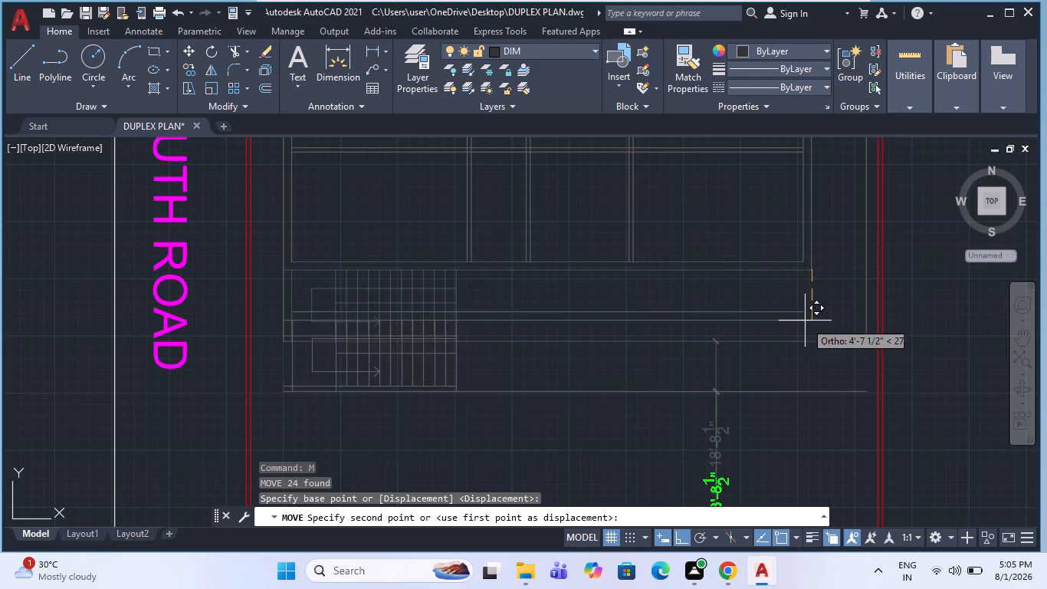
pyautogui.click(812, 340)
pyautogui.press('Escape')
pyautogui.scroll(-1, 611, 326)
pyautogui.press('Escape')
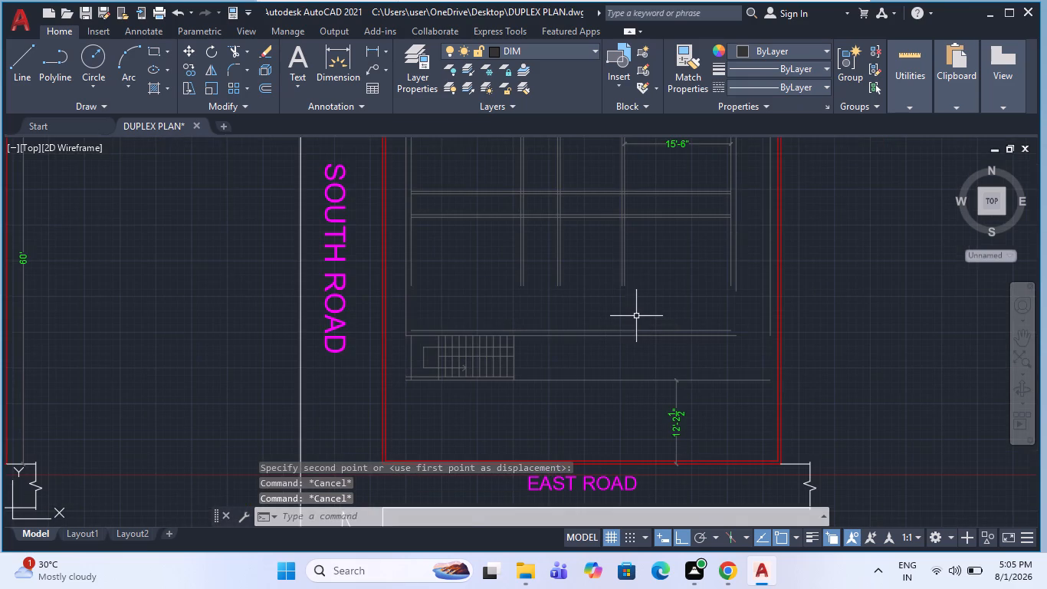
# Extend the left, right and interior vertical wall lines down to the moved bottom wall.
pyautogui.write('EX')
pyautogui.press('space')
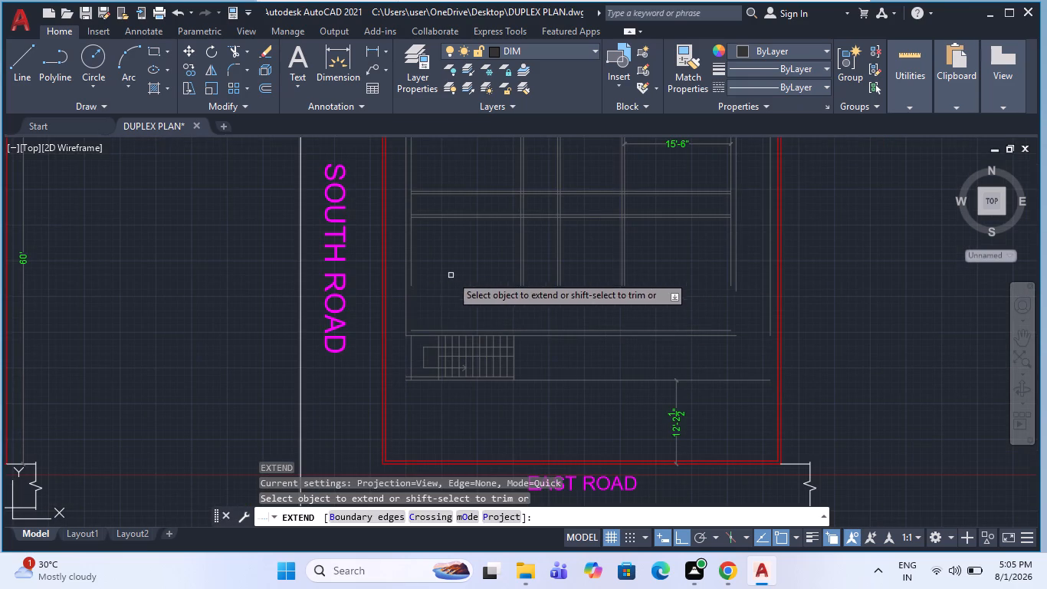
pyautogui.click(395, 255)
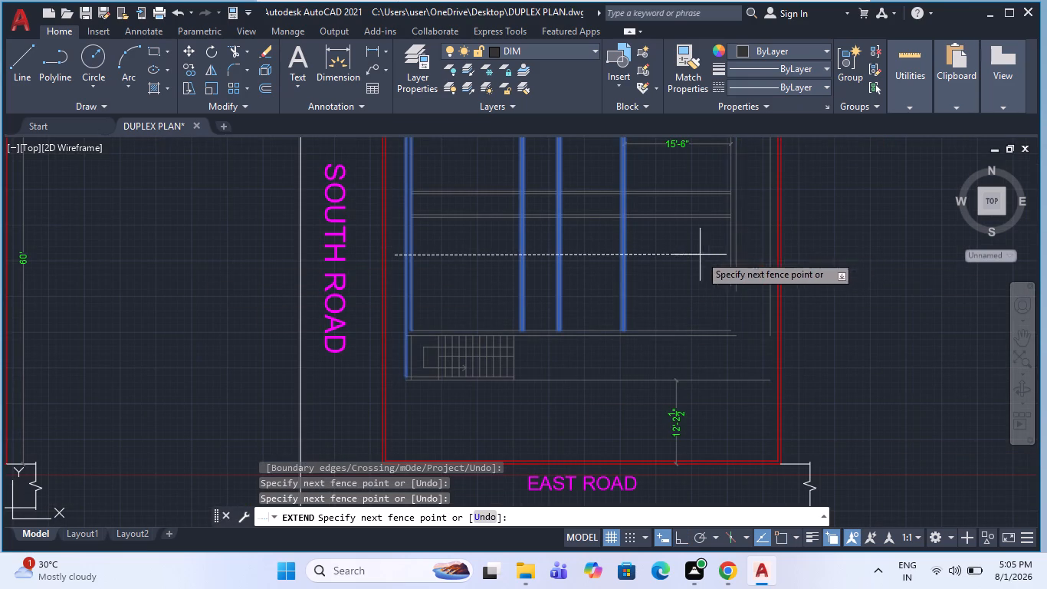
pyautogui.click(747, 252)
pyautogui.press('Escape')
pyautogui.scroll(2, 429, 367)
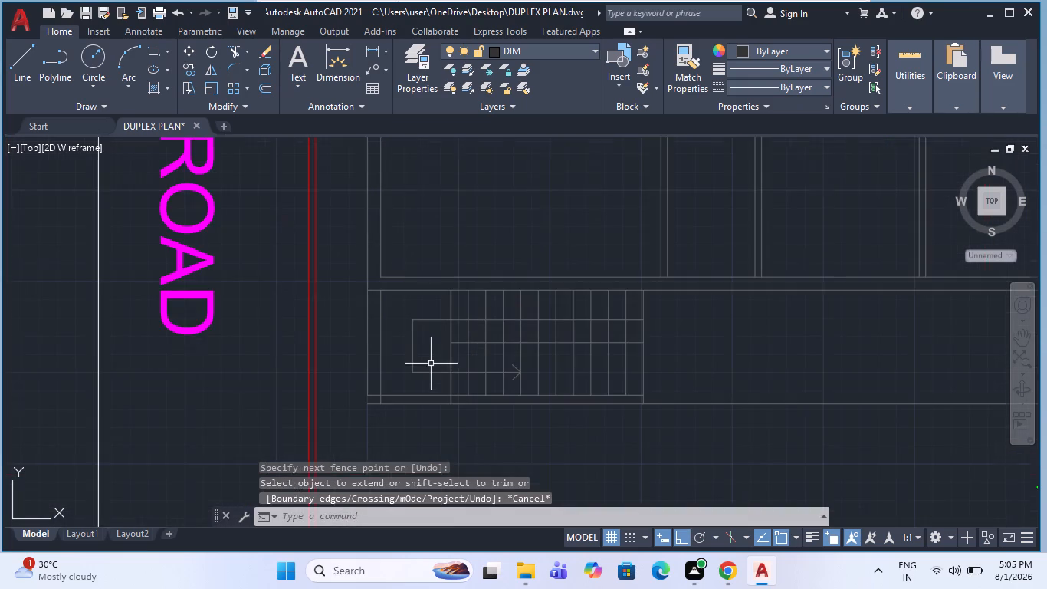
pyautogui.press('Escape')
pyautogui.scroll(-1, 376, 331)
pyautogui.press('Escape')
pyautogui.scroll(-1, 458, 328)
pyautogui.press('Escape')
# Extend the outer left wall line beside the staircase down to the lowest outline line.
pyautogui.scroll(2, 412, 341)
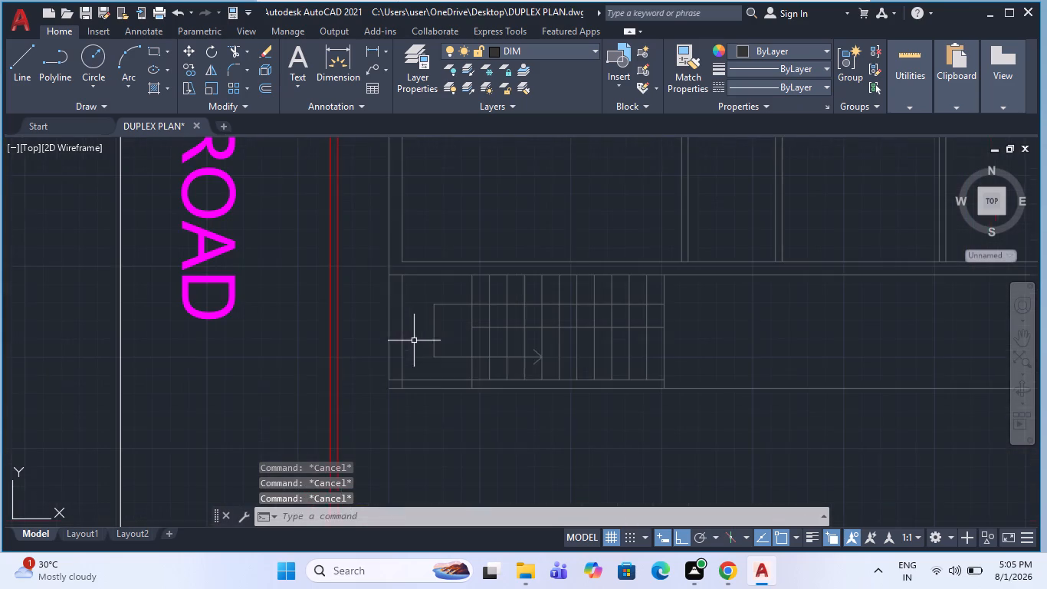
pyautogui.press('space')
pyautogui.click(389, 361)
pyautogui.press('Escape')
pyautogui.scroll(-1, 366, 349)
pyautogui.press('Escape')
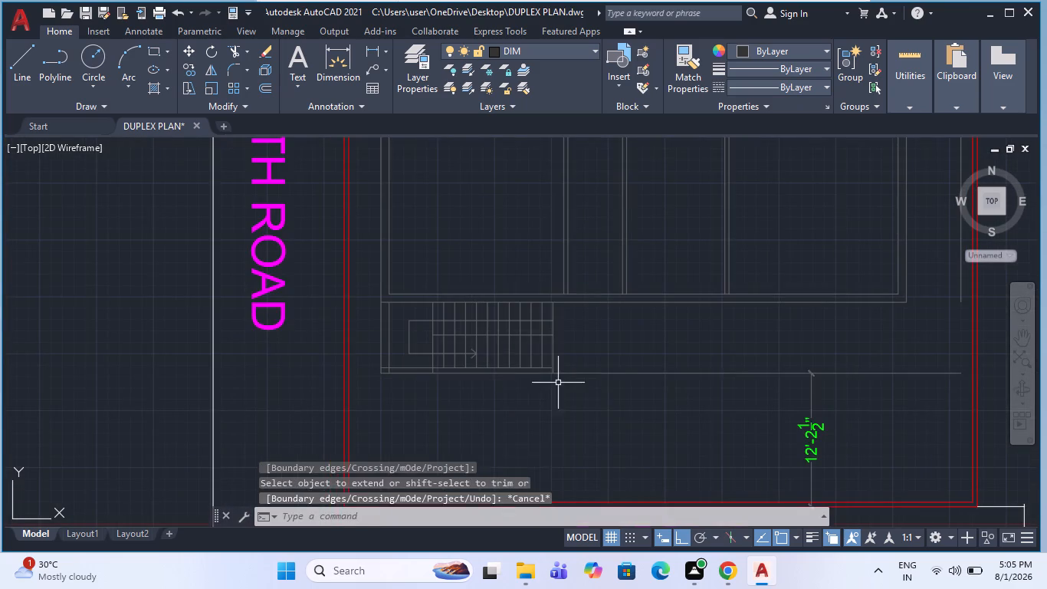
# Fillet the lowest outline line with the outermost right vertical line to close their corner squarely.
pyautogui.scroll(-2, 515, 334)
pyautogui.scroll(1, 694, 318)
pyautogui.press('f')
pyautogui.press('space')
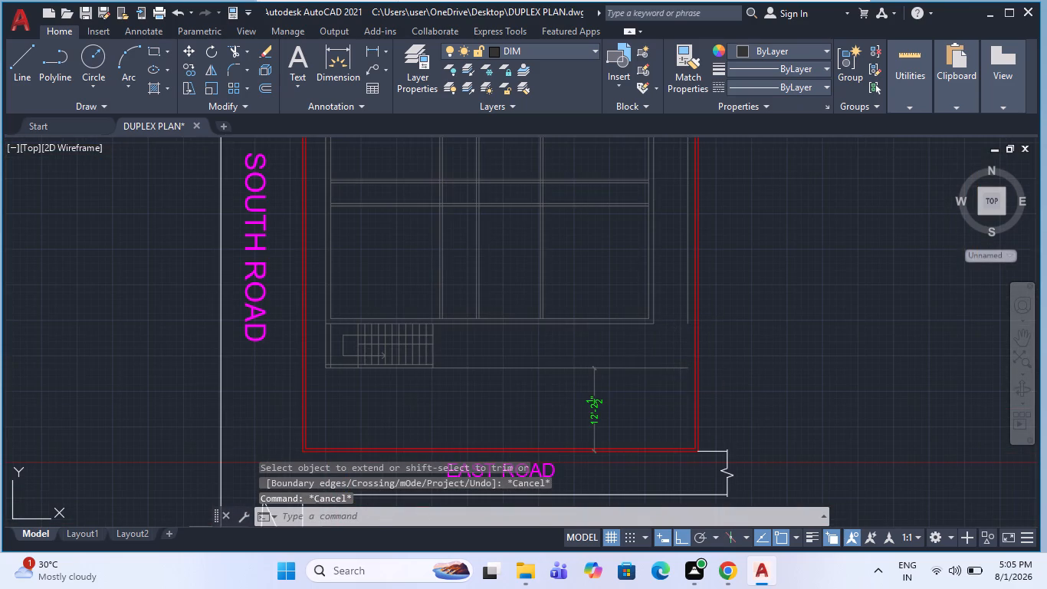
pyautogui.click(657, 365)
pyautogui.click(657, 370)
pyautogui.click(688, 316)
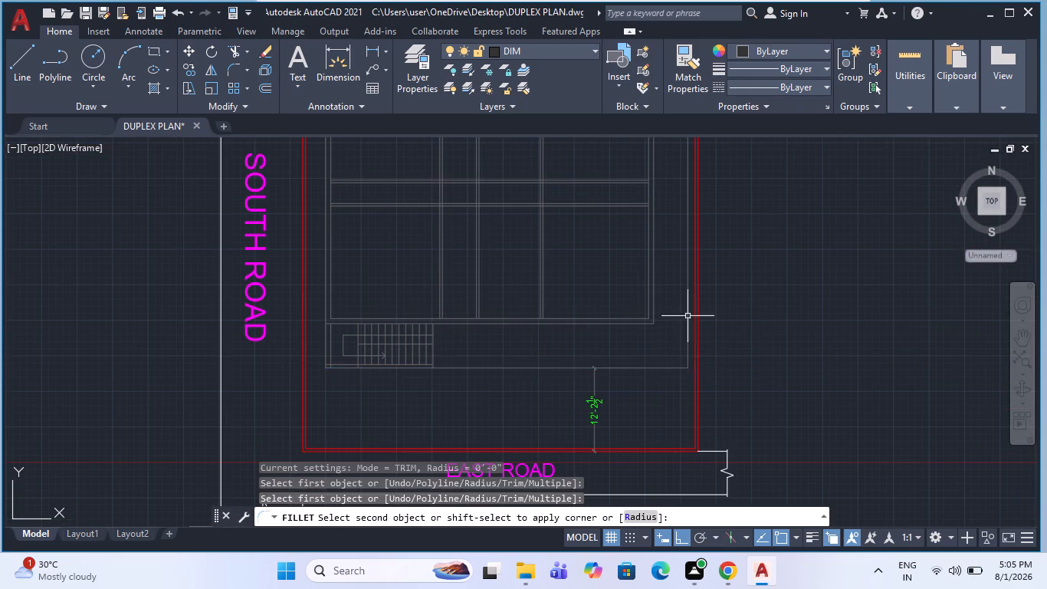
pyautogui.press('Escape')
pyautogui.scroll(-1, 583, 339)
pyautogui.press('Escape')
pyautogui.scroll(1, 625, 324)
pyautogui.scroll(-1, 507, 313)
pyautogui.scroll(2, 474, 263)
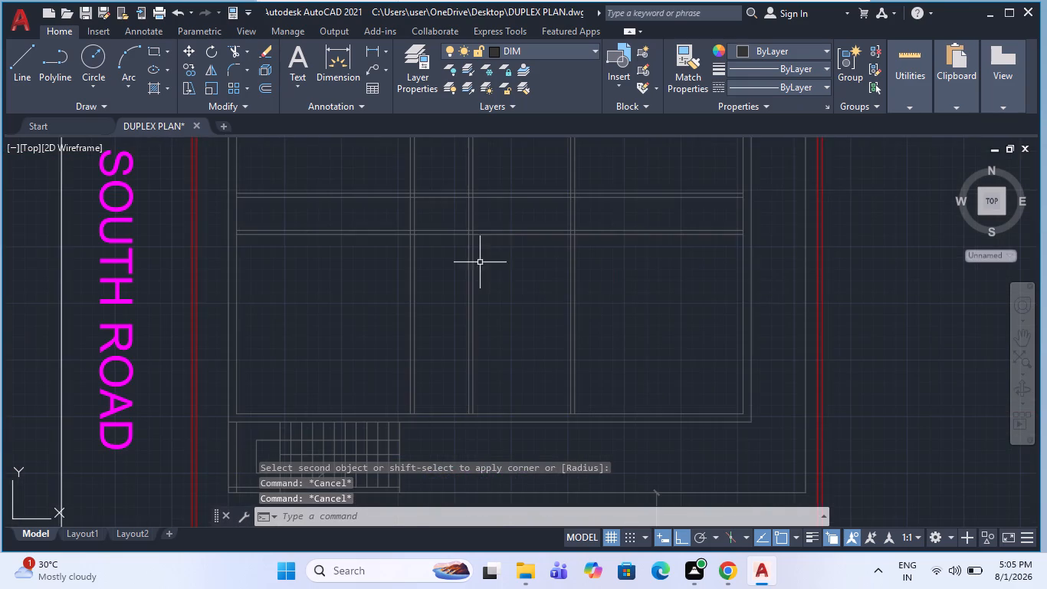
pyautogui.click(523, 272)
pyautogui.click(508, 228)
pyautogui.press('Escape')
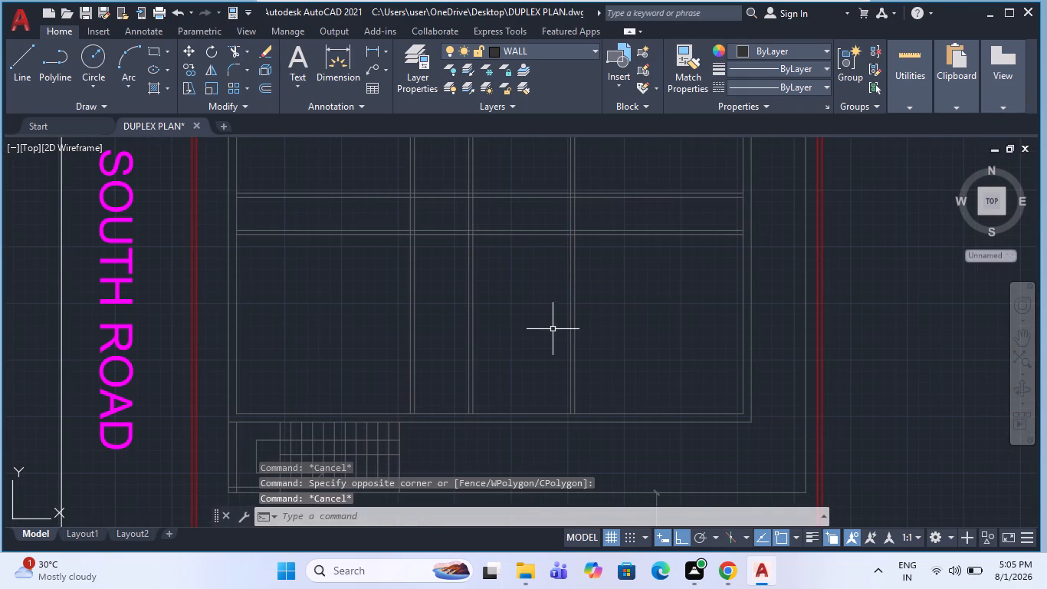
# Delete both lines of the lower horizontal partition.
pyautogui.click(533, 304)
pyautogui.click(507, 225)
pyautogui.press('Delete')
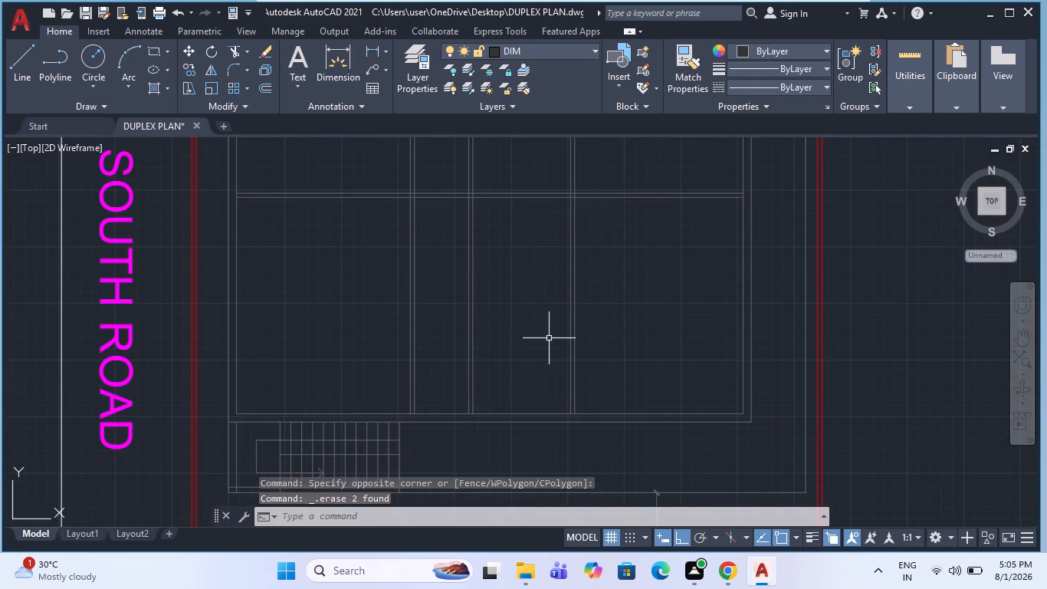
# Offset the inner line of the bottom wall 10' upward into the lower rooms.
pyautogui.press('o')
pyautogui.press('Return')
pyautogui.press('1')
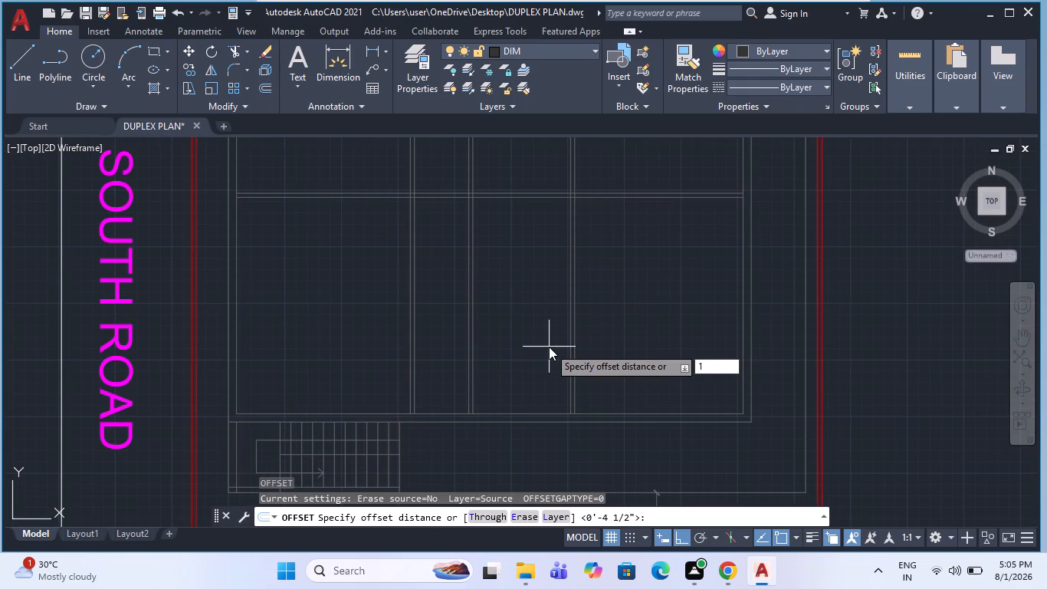
pyautogui.write("0'")
pyautogui.press('Return')
pyautogui.click(528, 410)
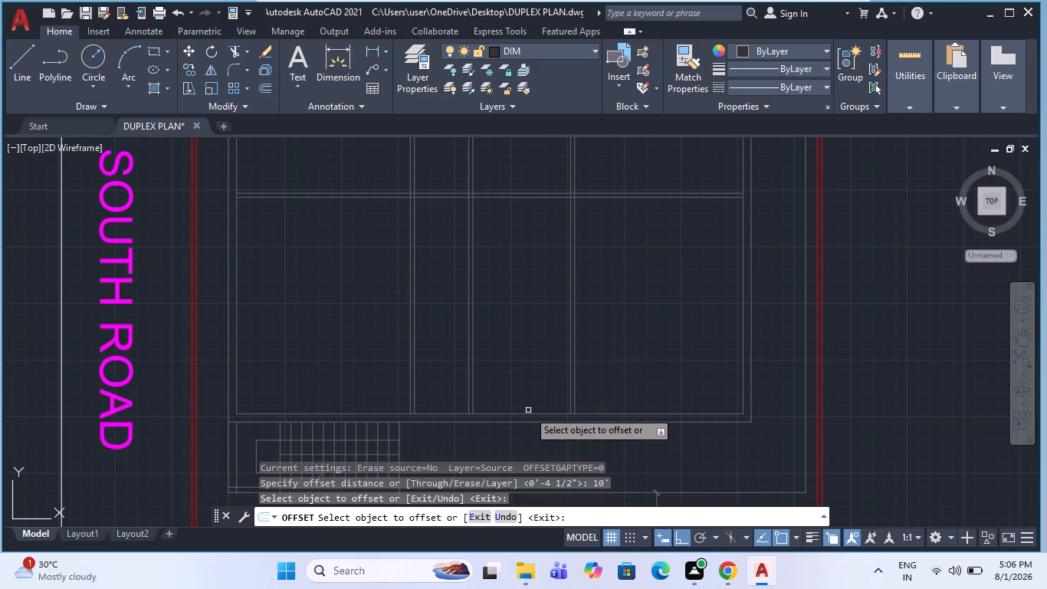
pyautogui.click(528, 412)
pyautogui.click(527, 334)
pyautogui.press('Escape')
pyautogui.scroll(-1, 505, 308)
pyautogui.press('Escape')
# Offset the new horizontal line 4.5" upward to give the partition its thickness.
pyautogui.press('o')
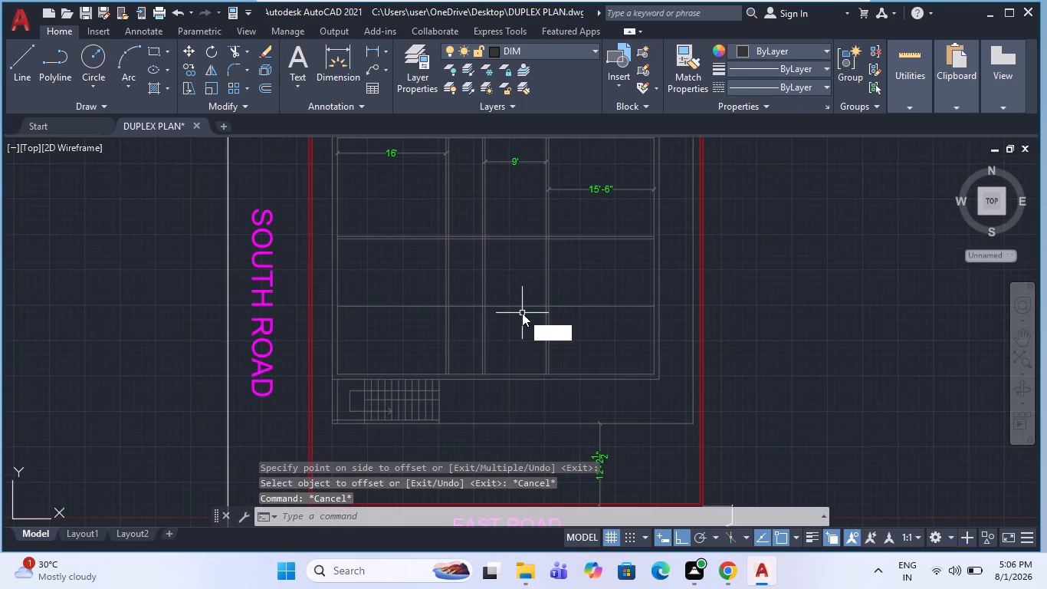
pyautogui.press('Return')
pyautogui.write('4.5"')
pyautogui.press('Return')
pyautogui.click(520, 306)
pyautogui.click(520, 255)
pyautogui.press('Escape')
pyautogui.scroll(1, 512, 279)
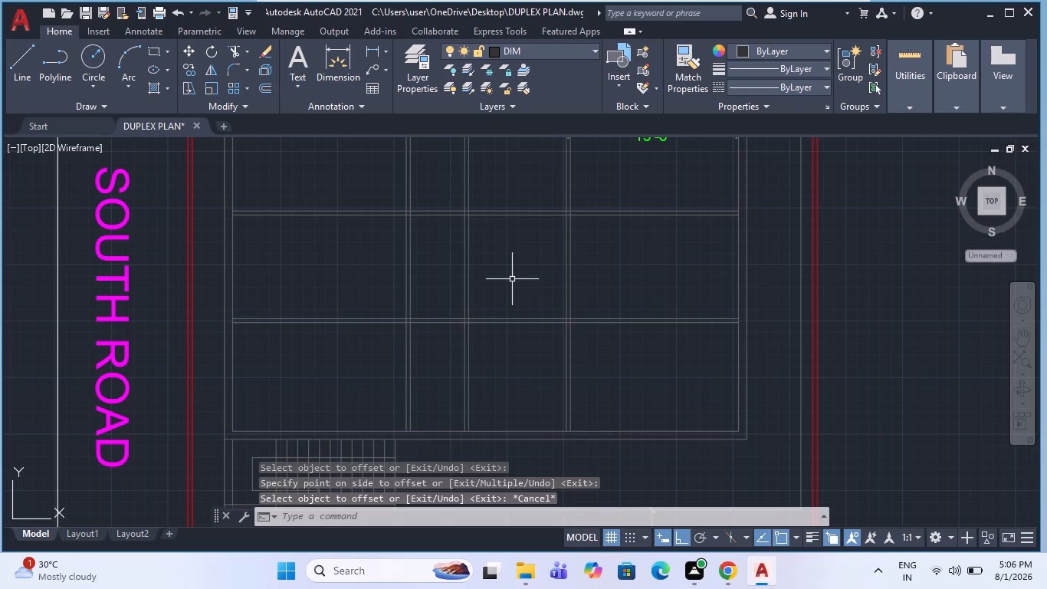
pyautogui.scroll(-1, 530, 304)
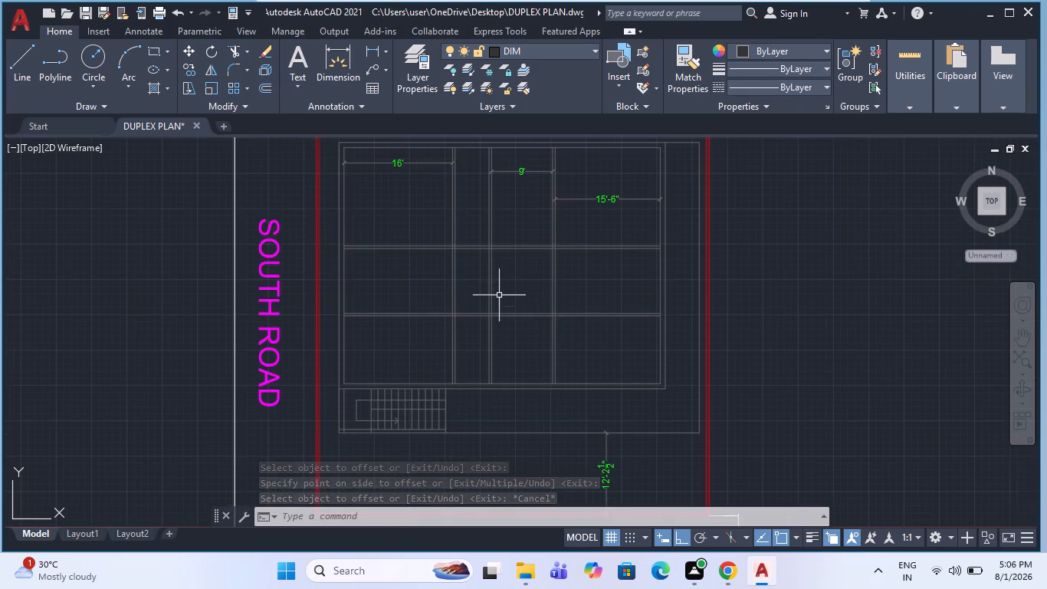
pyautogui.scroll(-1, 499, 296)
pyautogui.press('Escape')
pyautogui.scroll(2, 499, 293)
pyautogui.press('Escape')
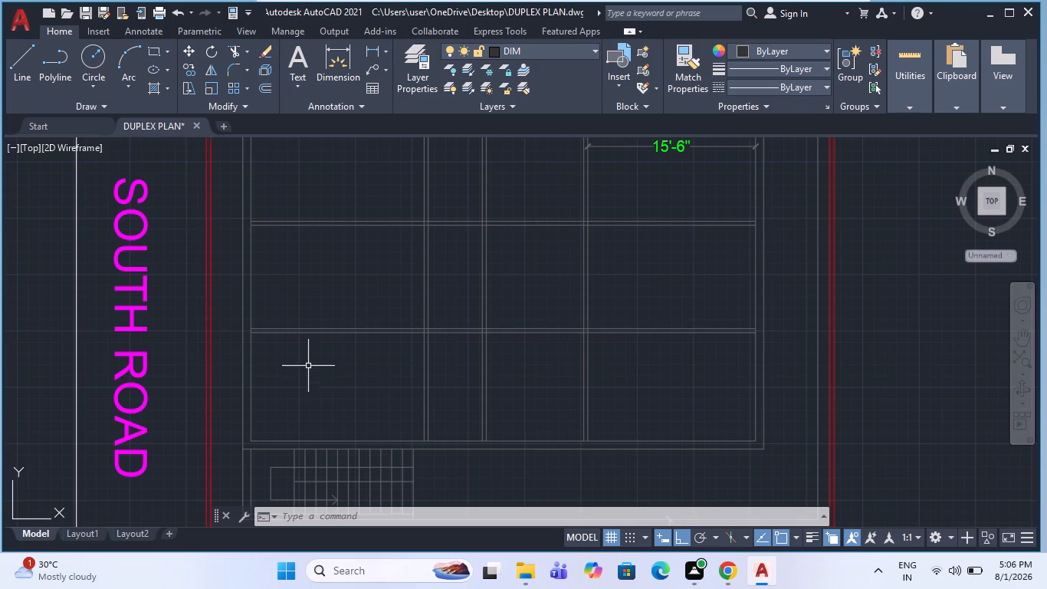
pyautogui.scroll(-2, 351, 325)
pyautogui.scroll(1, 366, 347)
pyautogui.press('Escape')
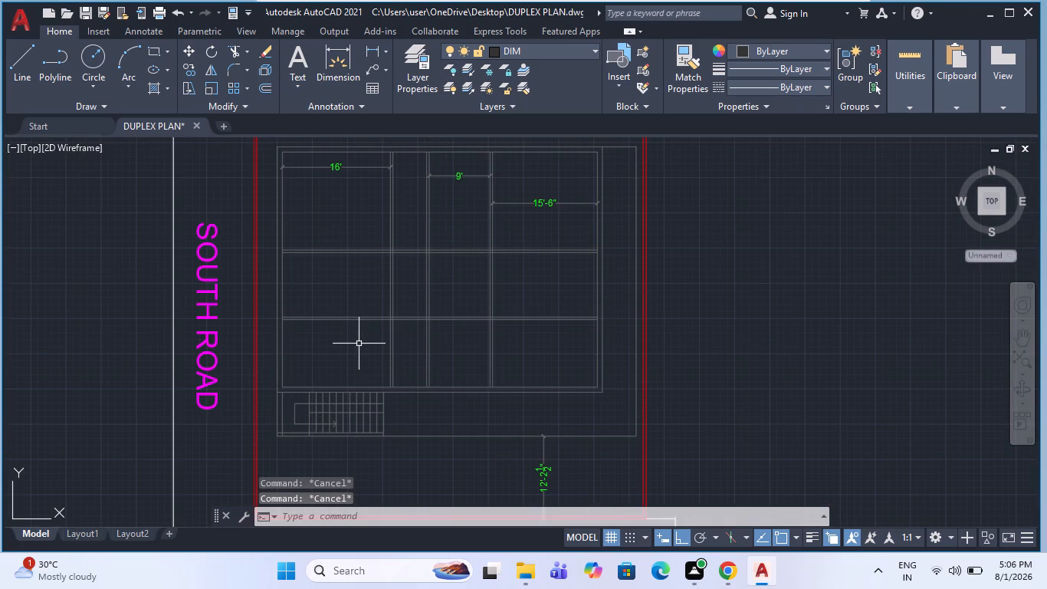
# Trim both partition lines out of the left room and the bottom wall's inner line between the adjoining vertical wall's two lines.
pyautogui.write('TR')
pyautogui.press('space')
pyautogui.moveTo(356, 309); pyautogui.dragTo(353, 349)
pyautogui.scroll(4, 383, 393)
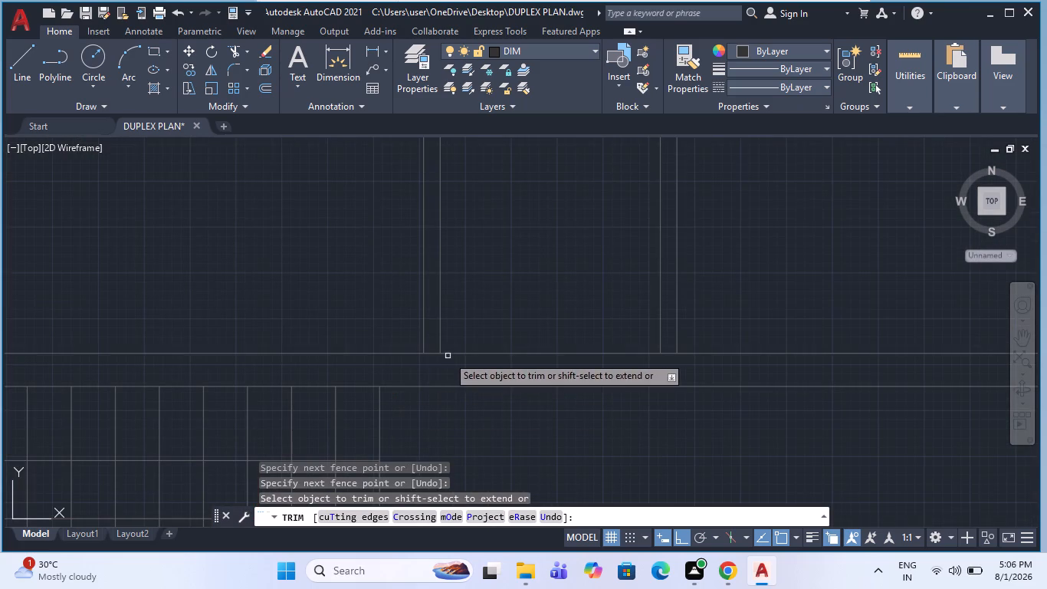
pyautogui.click(432, 354)
pyautogui.press('Escape')
pyautogui.scroll(-2, 386, 392)
pyautogui.press('Escape')
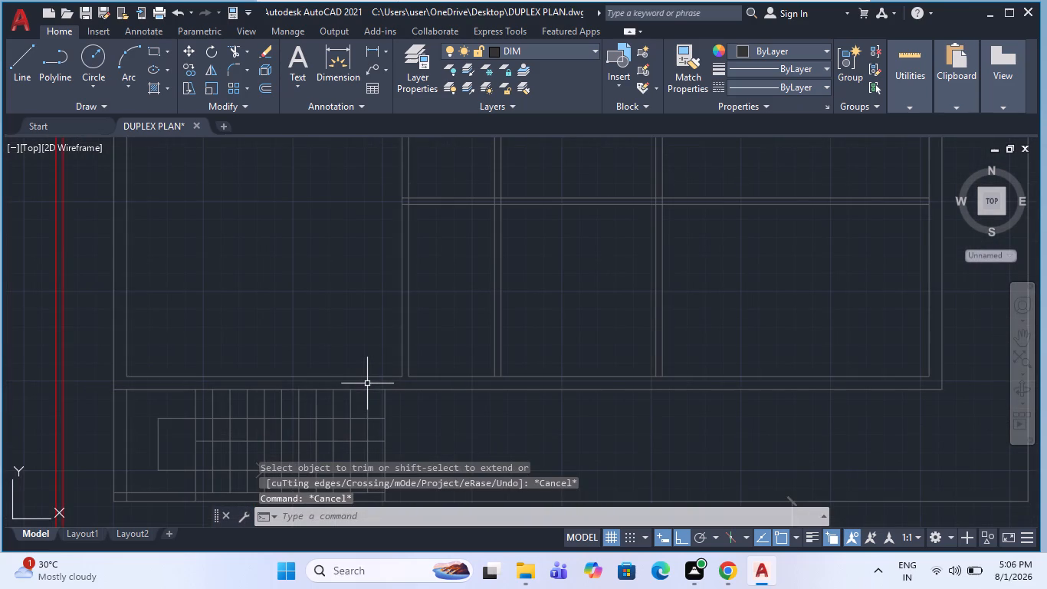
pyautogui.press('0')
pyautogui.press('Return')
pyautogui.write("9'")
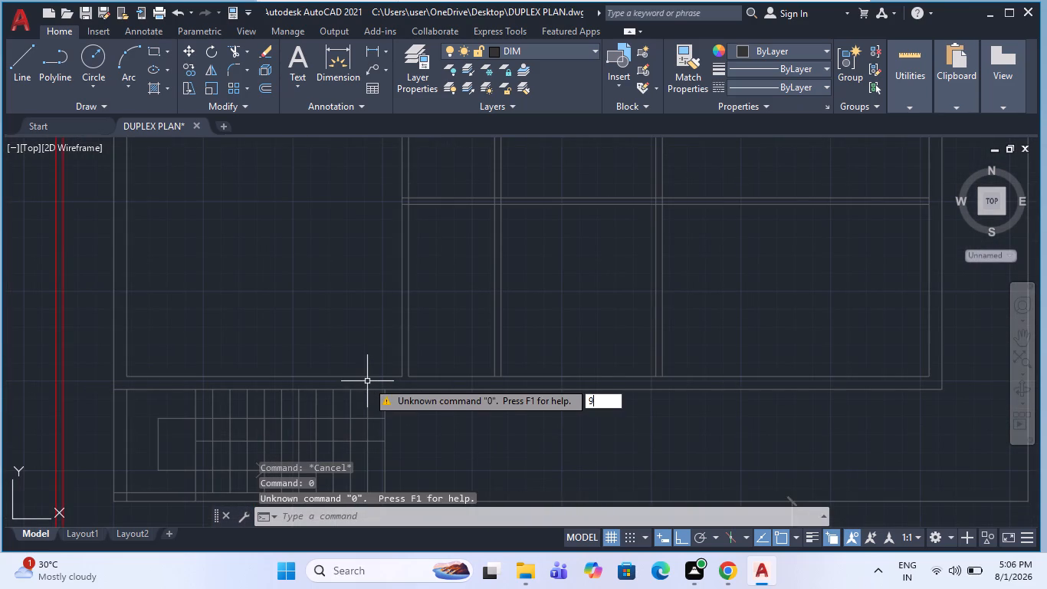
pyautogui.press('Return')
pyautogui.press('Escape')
# Offset the left room's bottom wall line 9' upward.
pyautogui.press('o')
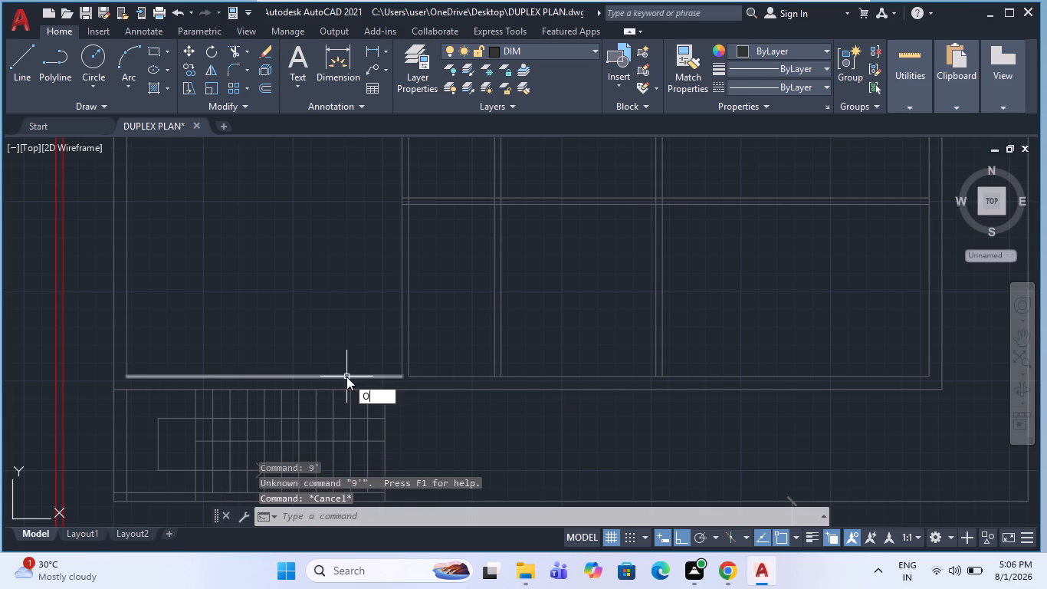
pyautogui.press('Return')
pyautogui.write("9'")
pyautogui.press('Return')
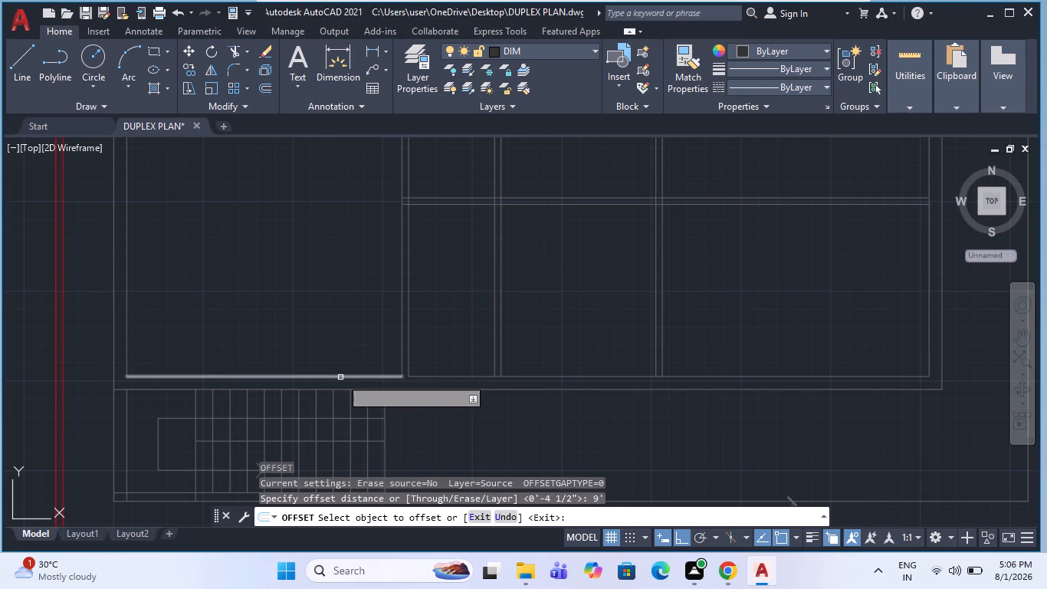
pyautogui.click(345, 334)
pyautogui.click(340, 375)
pyautogui.click(339, 284)
pyautogui.scroll(-2, 353, 363)
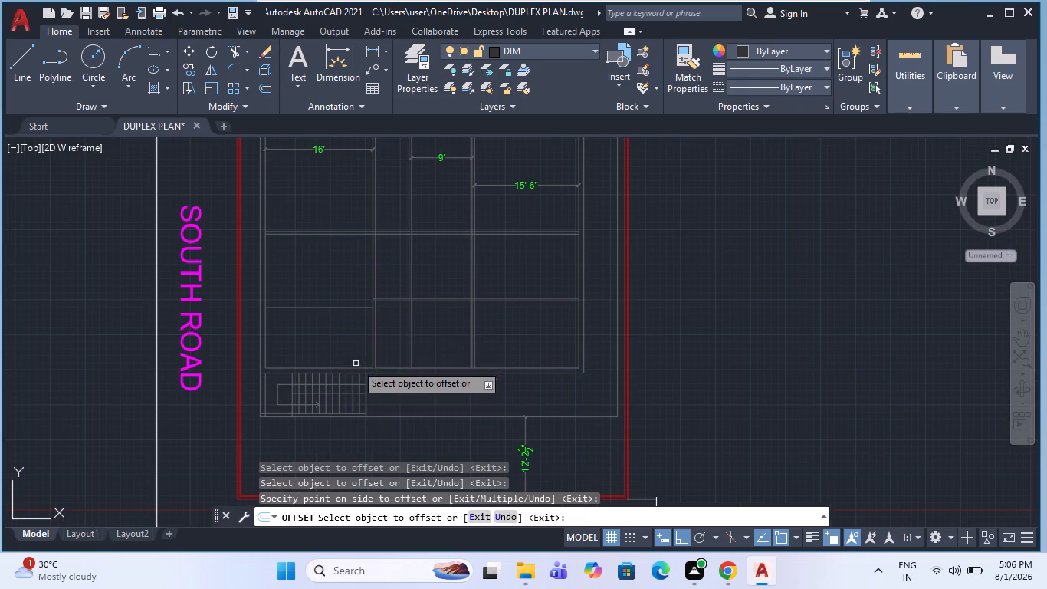
pyautogui.press('Escape')
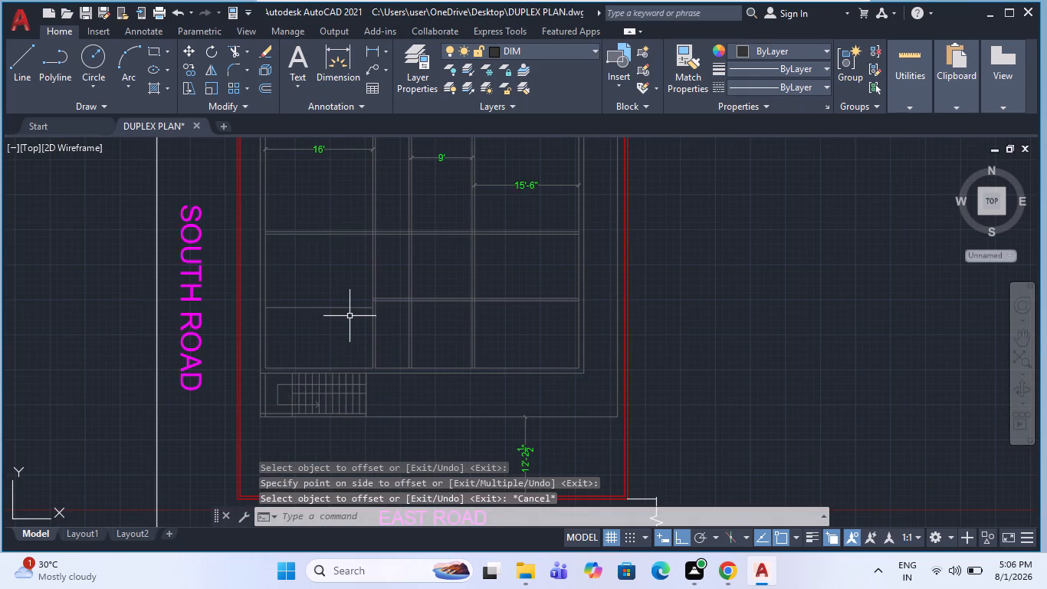
# Offset the left room's new horizontal line another 1.5' upward.
pyautogui.scroll(1, 259, 322)
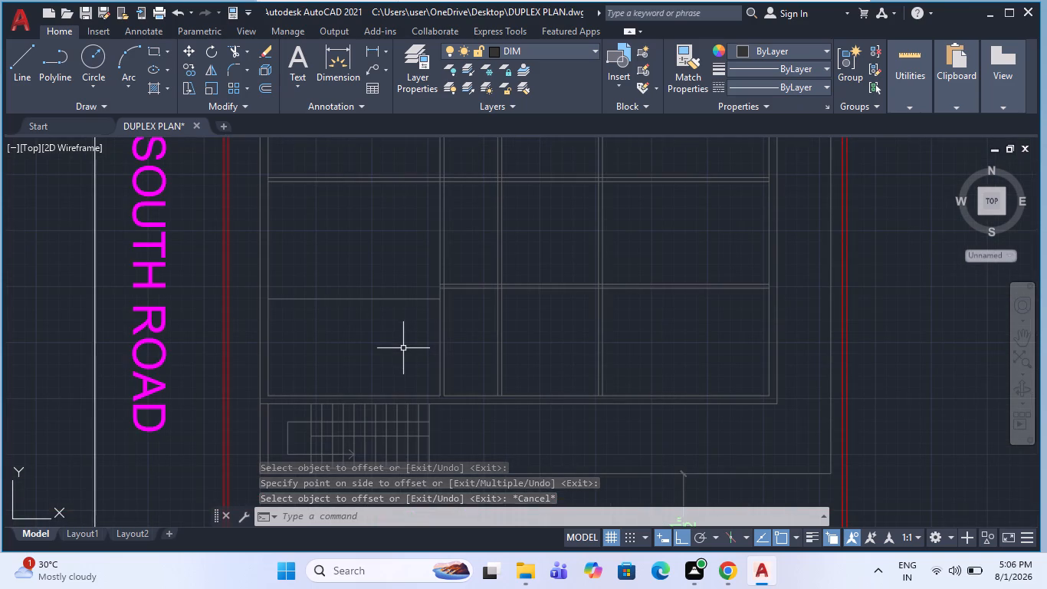
pyautogui.press('o')
pyautogui.press('Return')
pyautogui.write('11')
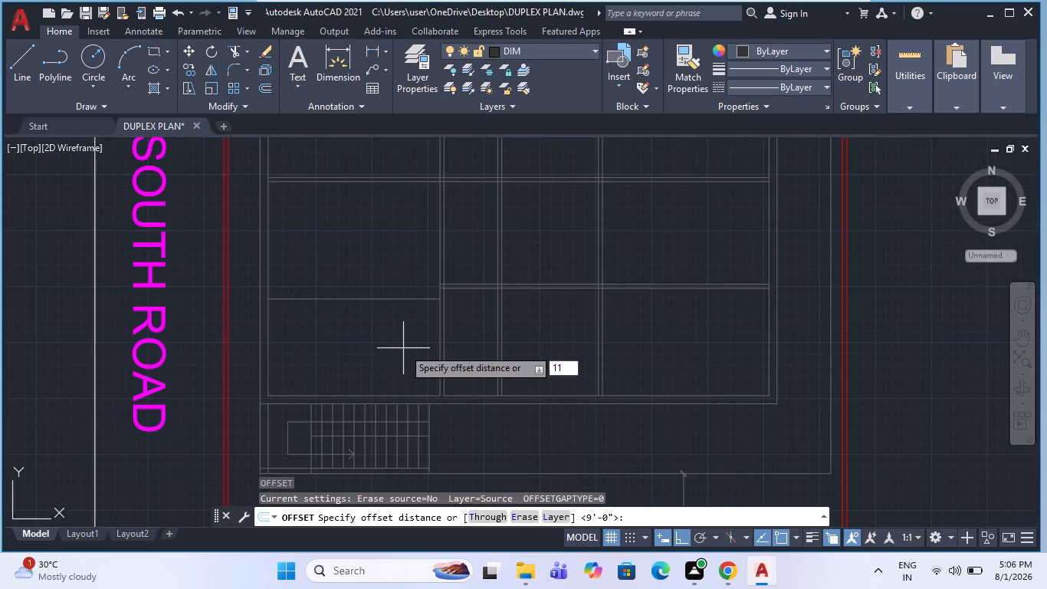
pyautogui.press('BackSpace')
pyautogui.press('.')
pyautogui.write("5'")
pyautogui.press('Return')
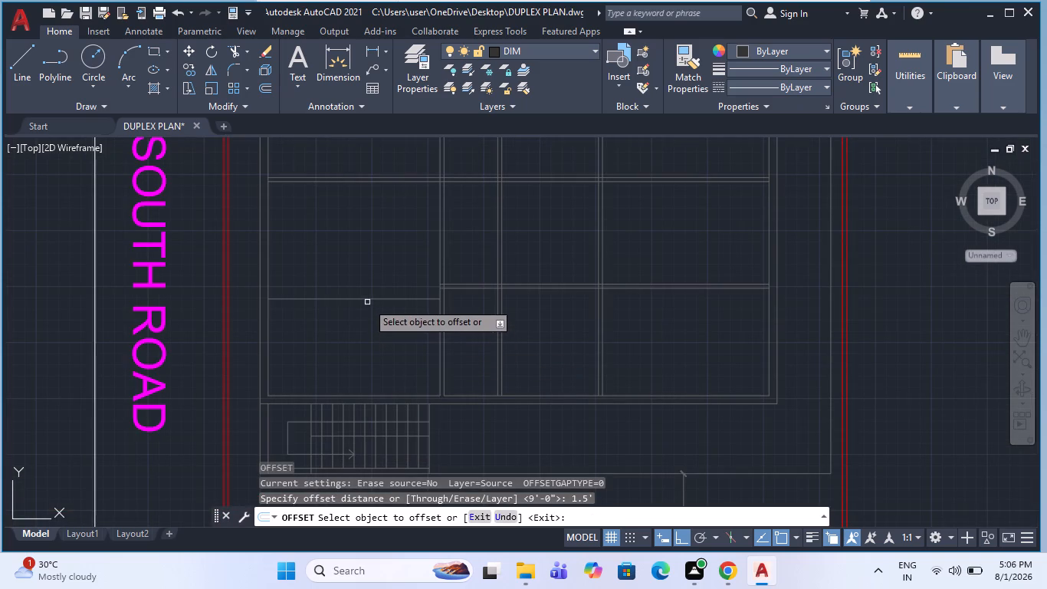
pyautogui.click(369, 300)
pyautogui.click(370, 236)
pyautogui.press('Escape')
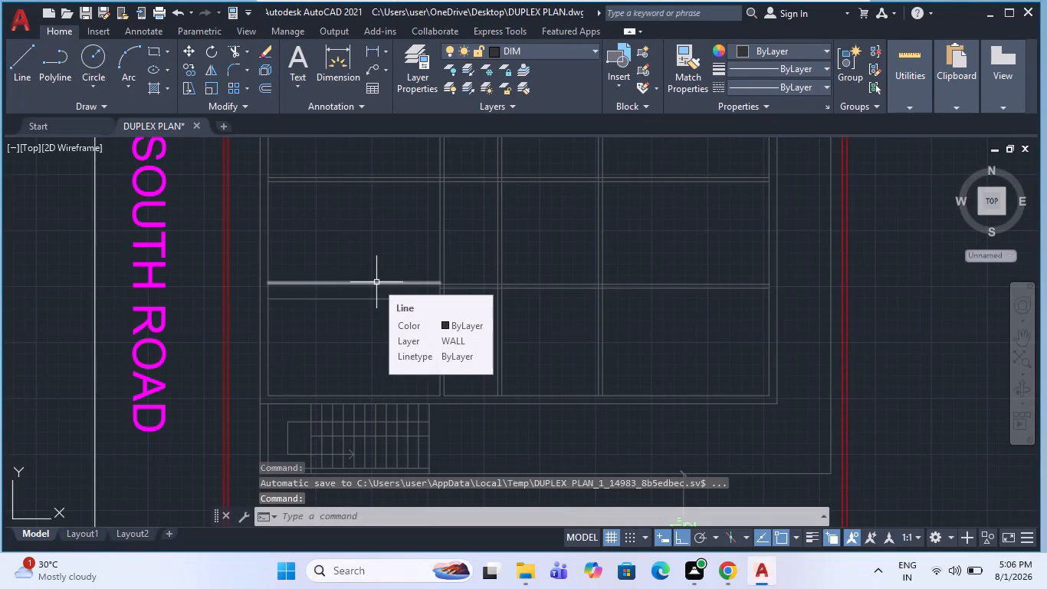
# Add a vertical linear dimension in the left room from the upper partition to the upper of the two new lines.
pyautogui.click(364, 51)
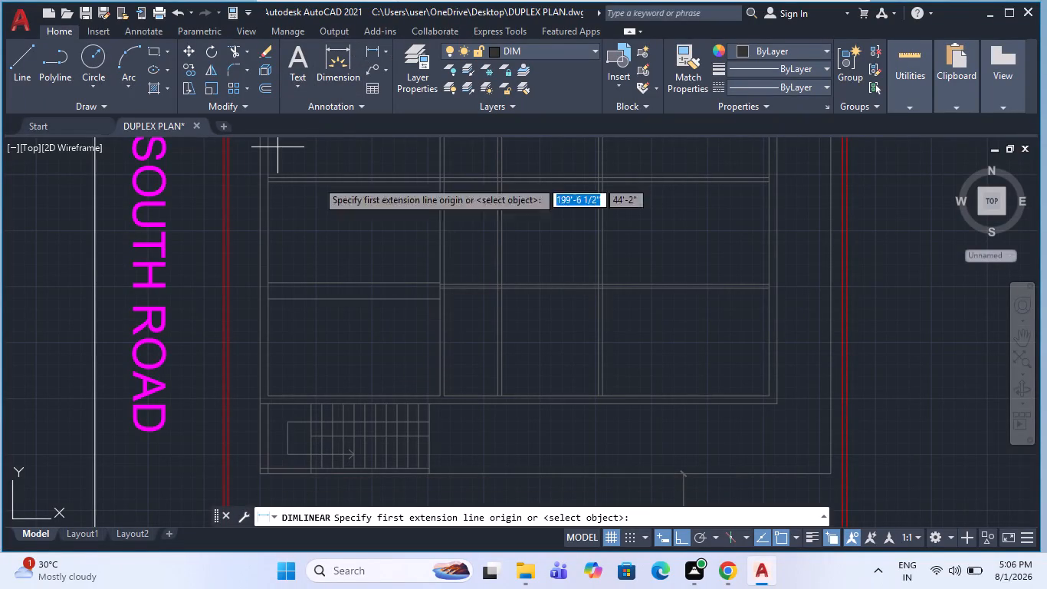
pyautogui.click(274, 183)
pyautogui.click(264, 285)
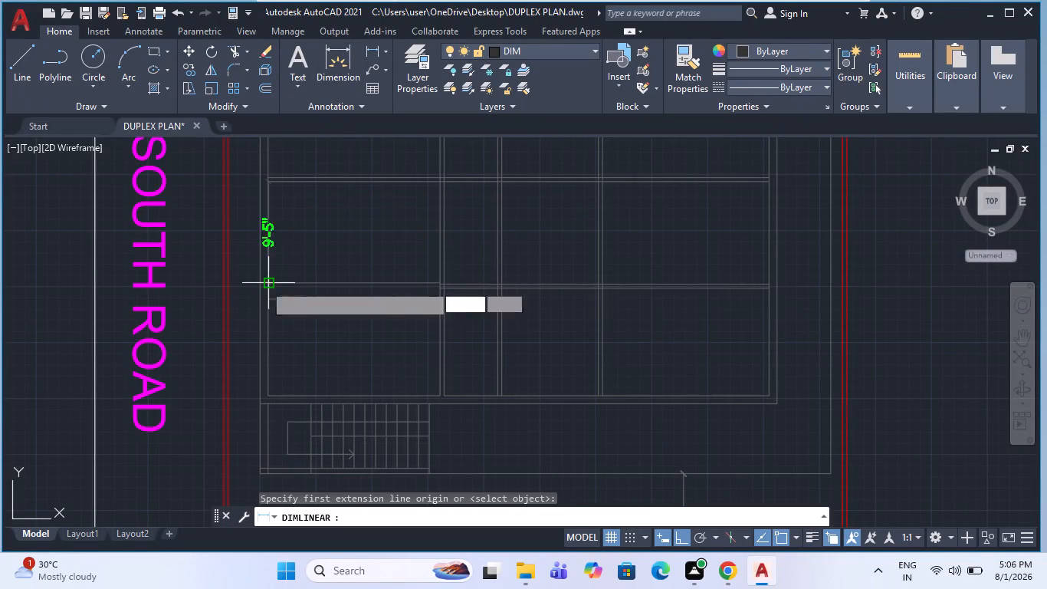
pyautogui.scroll(2, 287, 239)
pyautogui.scroll(-2, 283, 291)
pyautogui.click(287, 289)
pyautogui.press('Escape')
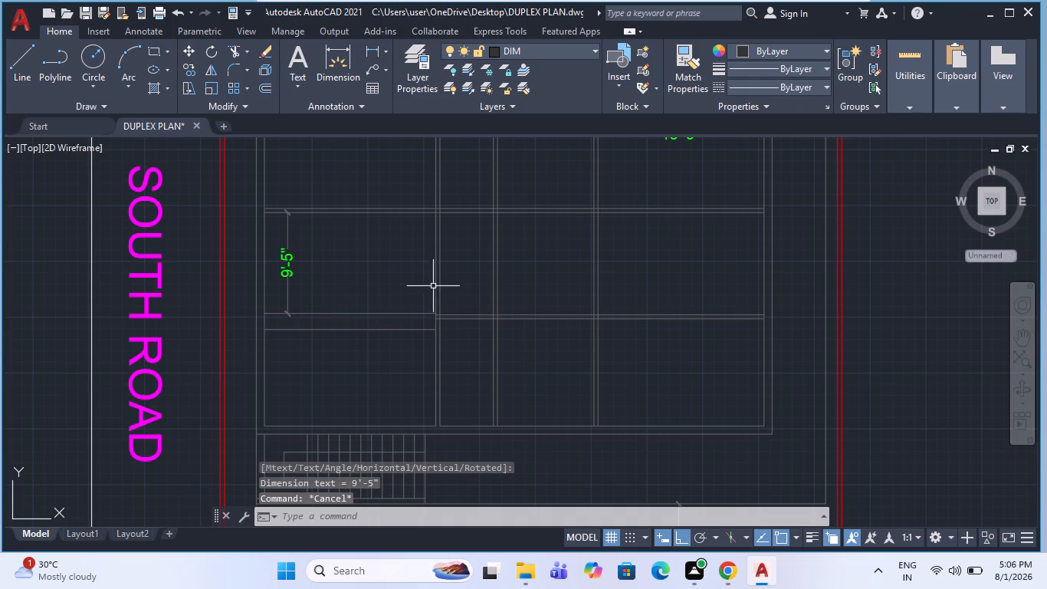
# Dimension the building's height along its right wall between the outer corners, placing the dimension outside the right plot boundary.
pyautogui.scroll(-1, 496, 456)
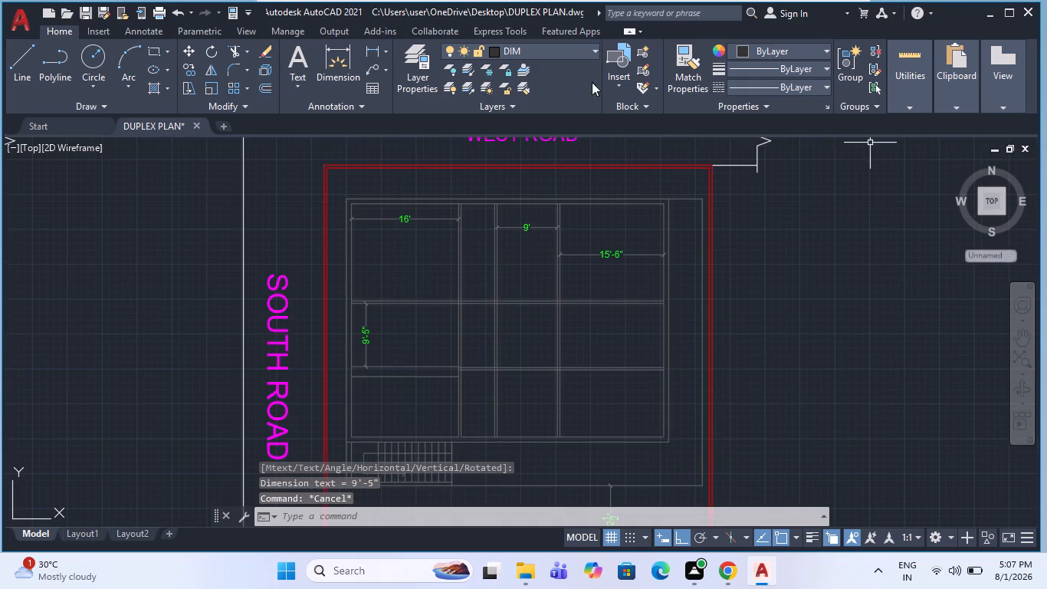
pyautogui.click(370, 47)
pyautogui.scroll(2, 687, 200)
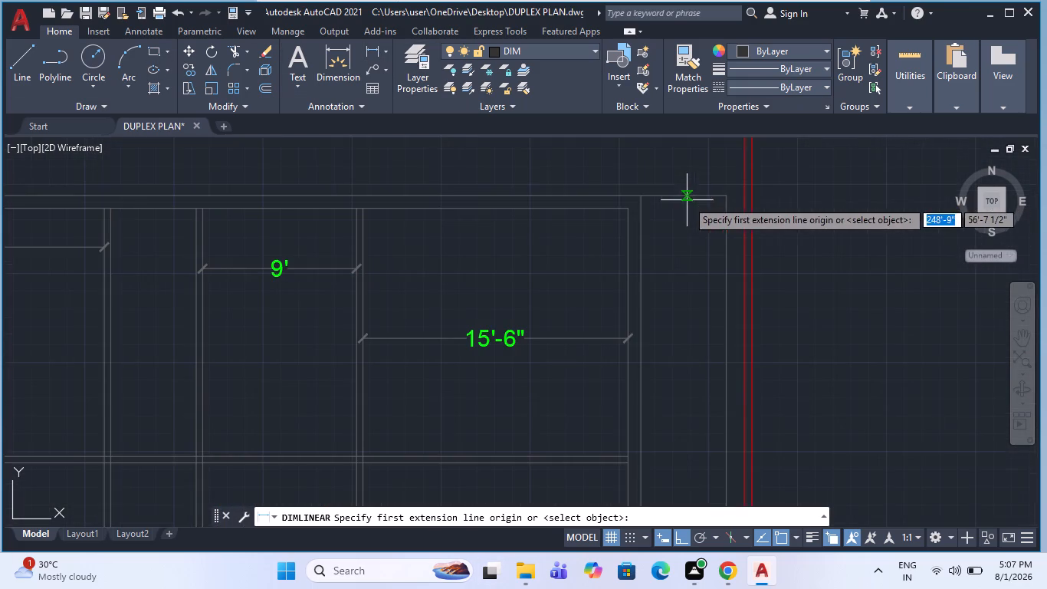
pyautogui.click(641, 196)
pyautogui.scroll(-2, 640, 191)
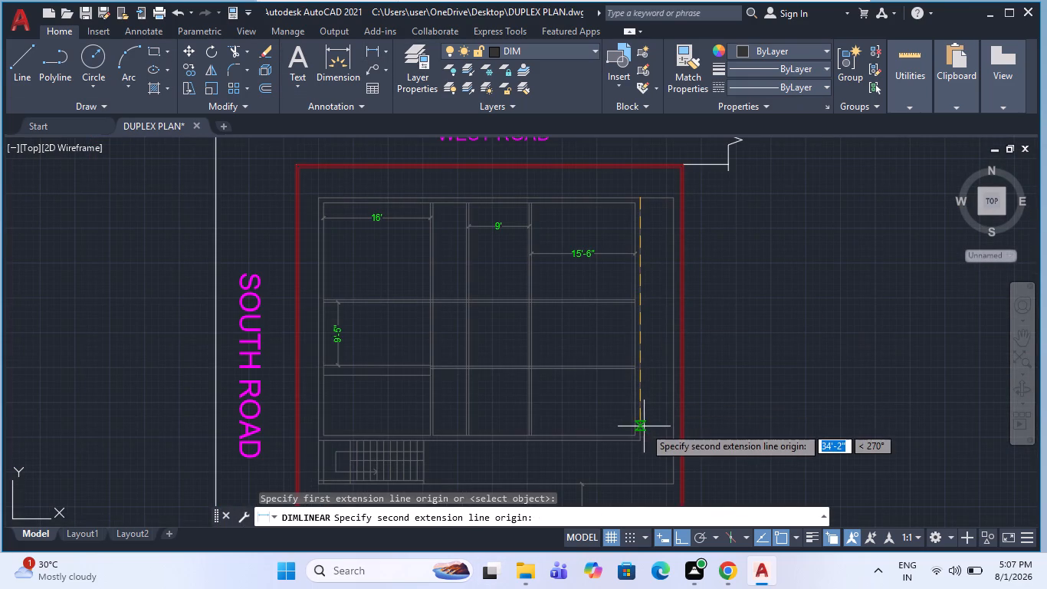
pyautogui.click(638, 439)
pyautogui.scroll(2, 701, 339)
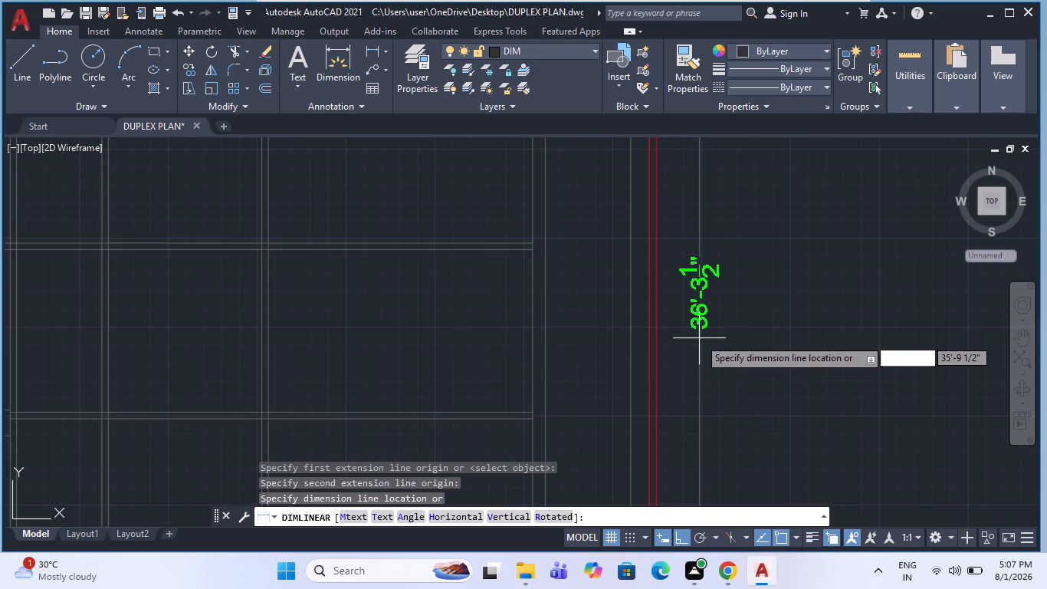
pyautogui.click(699, 338)
# Dimension the gap from the building's top wall to the top plot boundary, in line with the building height dimension.
pyautogui.scroll(-2, 589, 359)
pyautogui.scroll(3, 589, 199)
pyautogui.press('space')
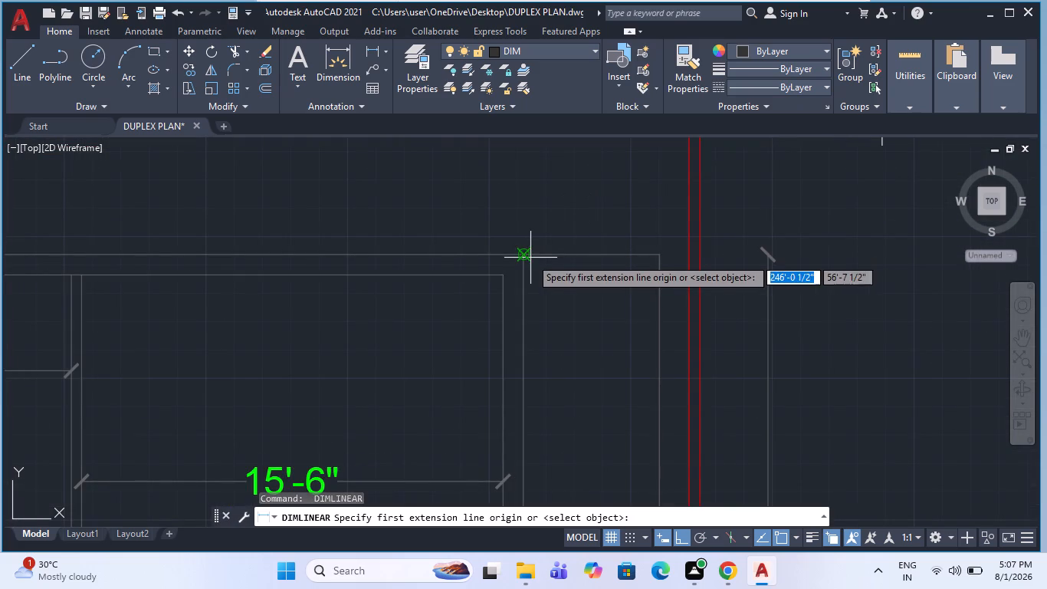
pyautogui.click(530, 258)
pyautogui.scroll(-2, 529, 264)
pyautogui.click(528, 202)
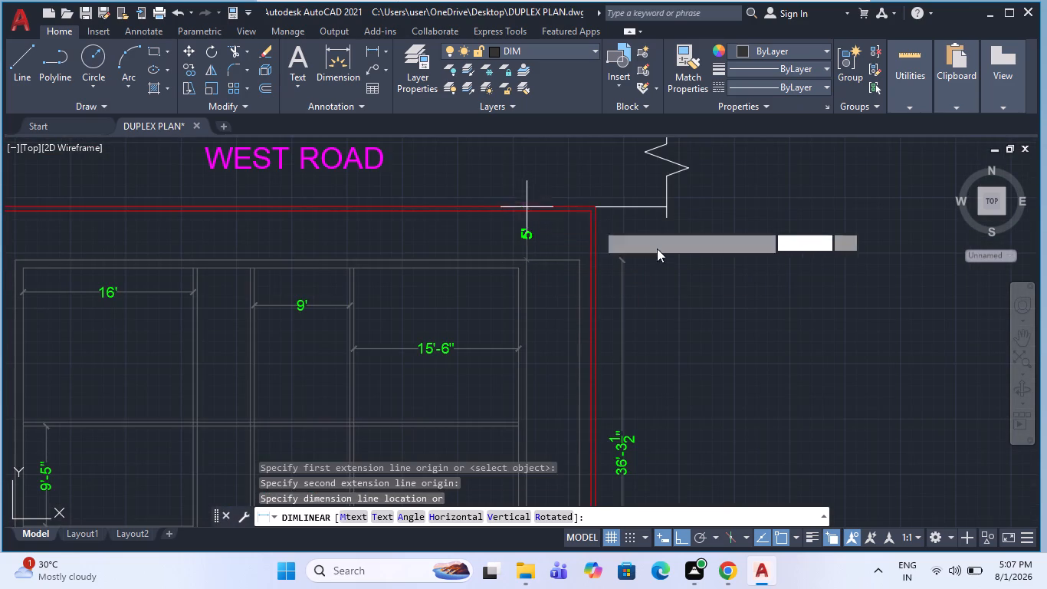
pyautogui.scroll(3, 638, 254)
pyautogui.click(576, 275)
# Dimension the distance from the building's bottom wall to the lowest outline line, in line with the building height dimension.
pyautogui.scroll(-5, 579, 219)
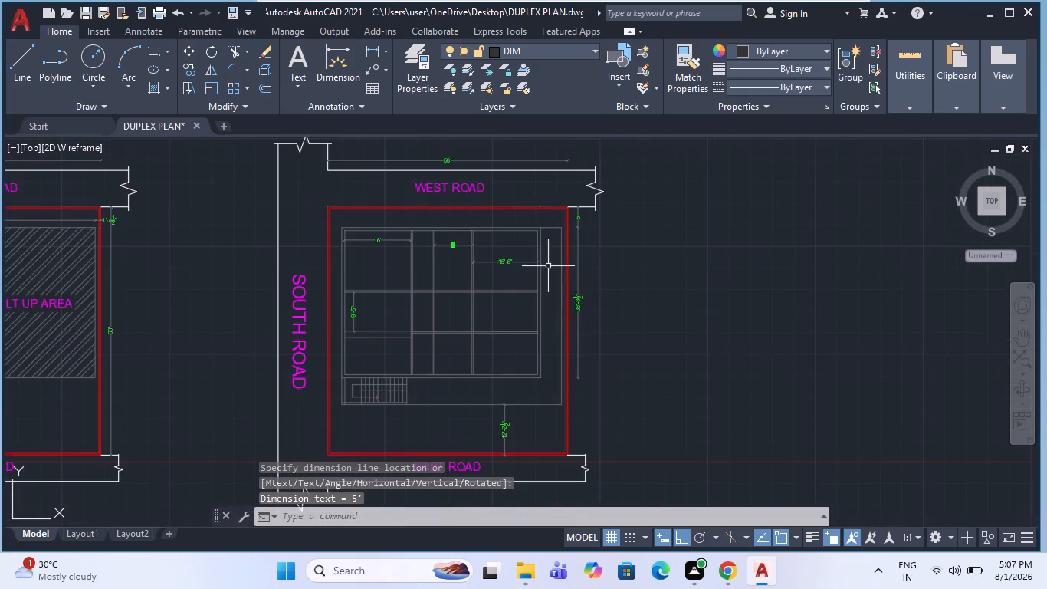
pyautogui.scroll(-1, 548, 266)
pyautogui.scroll(3, 540, 350)
pyautogui.press('space')
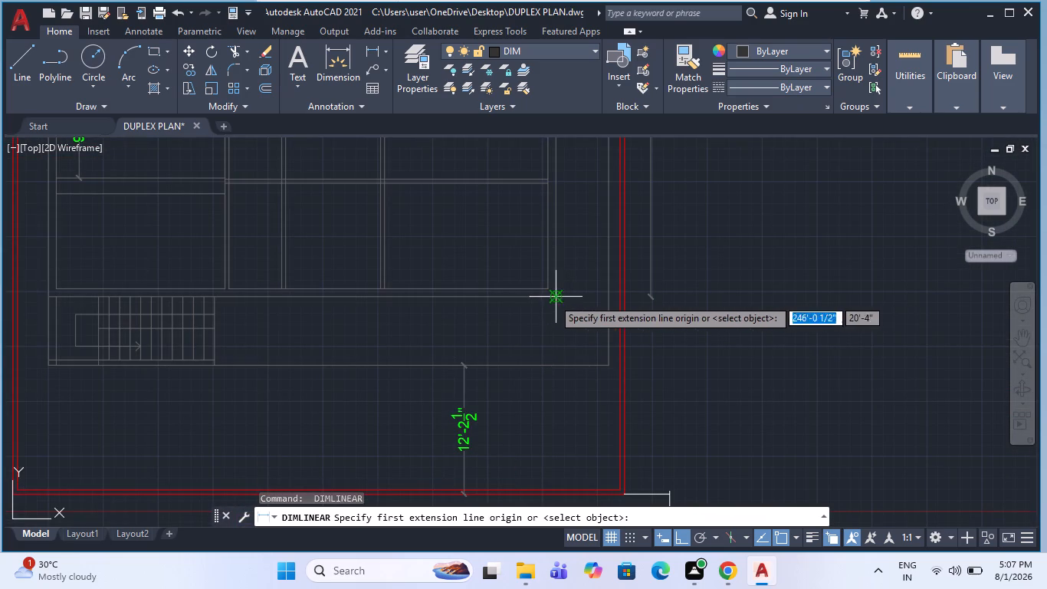
pyautogui.click(553, 298)
pyautogui.click(554, 365)
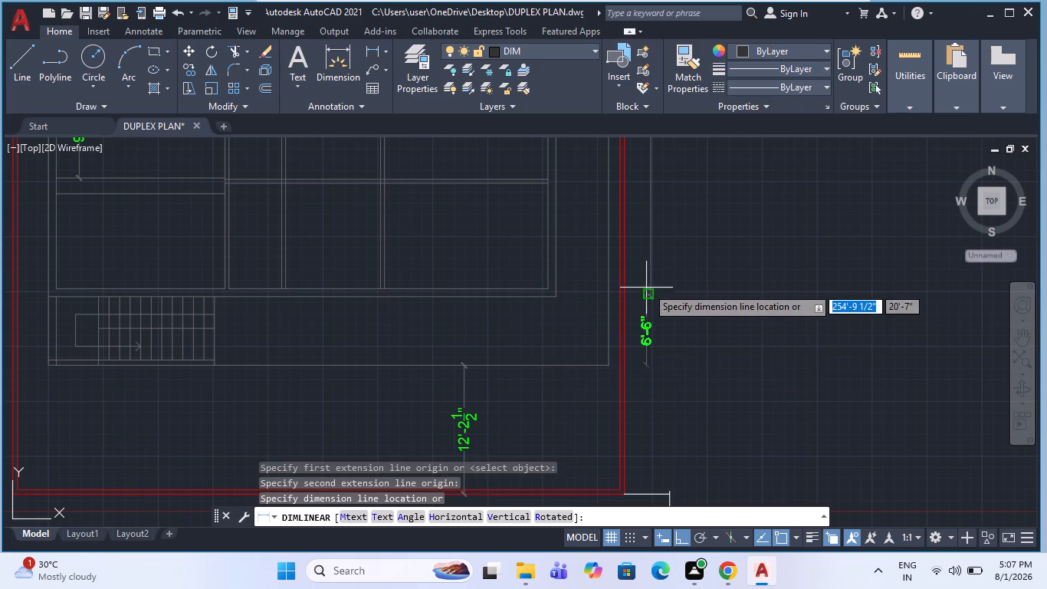
pyautogui.scroll(2, 647, 287)
pyautogui.click(656, 314)
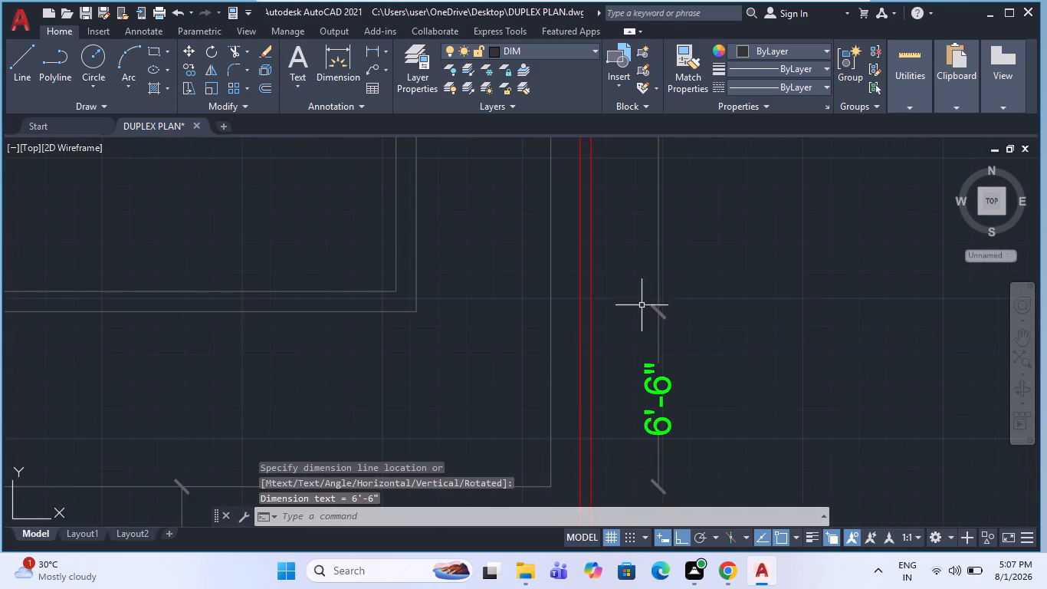
# Dimension the gap from the lowest outline line to the bottom plot boundary, continuing the dimension chain outside the right boundary.
pyautogui.scroll(-2, 612, 271)
pyautogui.press('space')
pyautogui.click(589, 355)
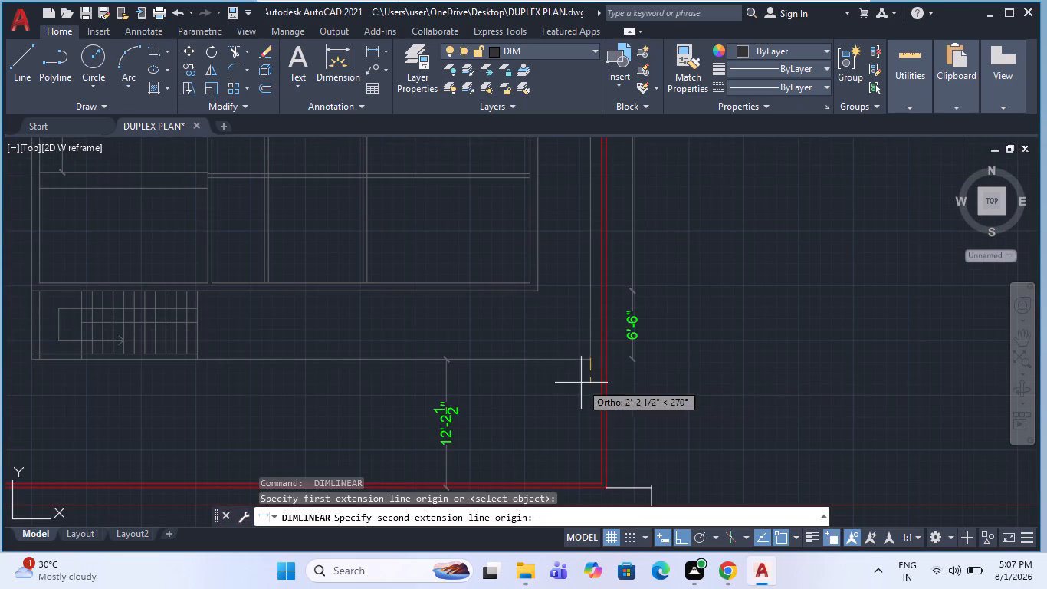
pyautogui.scroll(-2, 583, 384)
pyautogui.scroll(2, 584, 423)
pyautogui.click(589, 433)
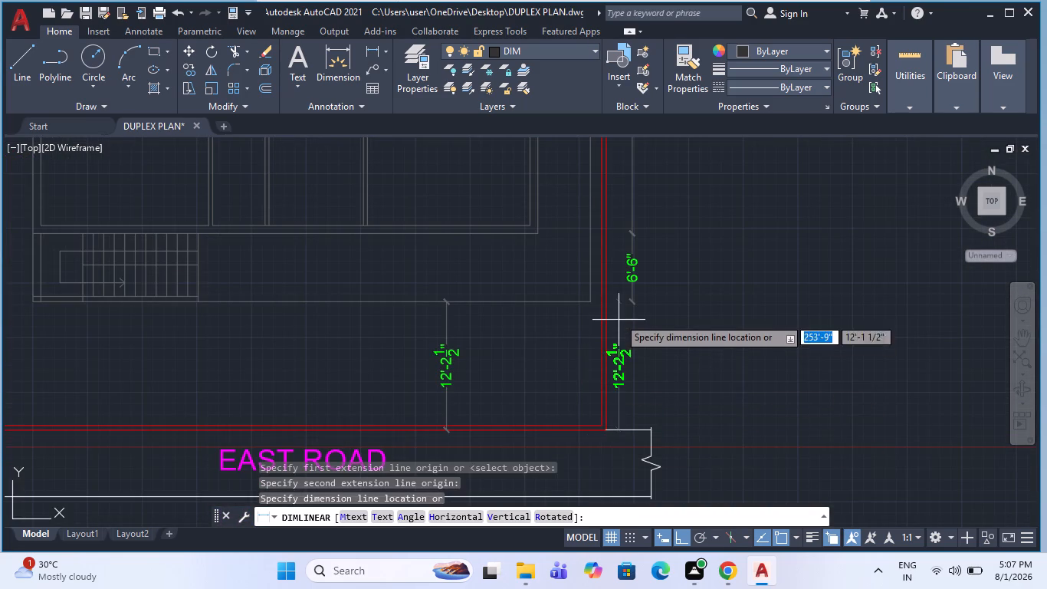
pyautogui.scroll(2, 619, 303)
pyautogui.click(652, 300)
pyautogui.scroll(-2, 589, 321)
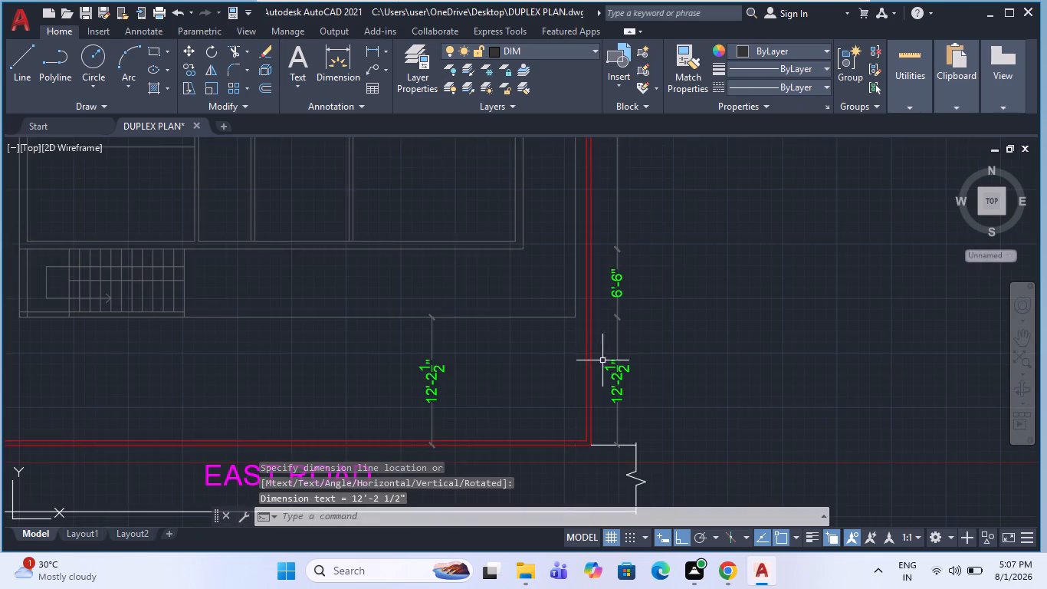
# Erase the duplicate 12'-2 1/2" dimension inside the plot, below the building outline.
pyautogui.press('Escape')
pyautogui.click(463, 389)
pyautogui.click(376, 372)
pyautogui.scroll(-1, 376, 372)
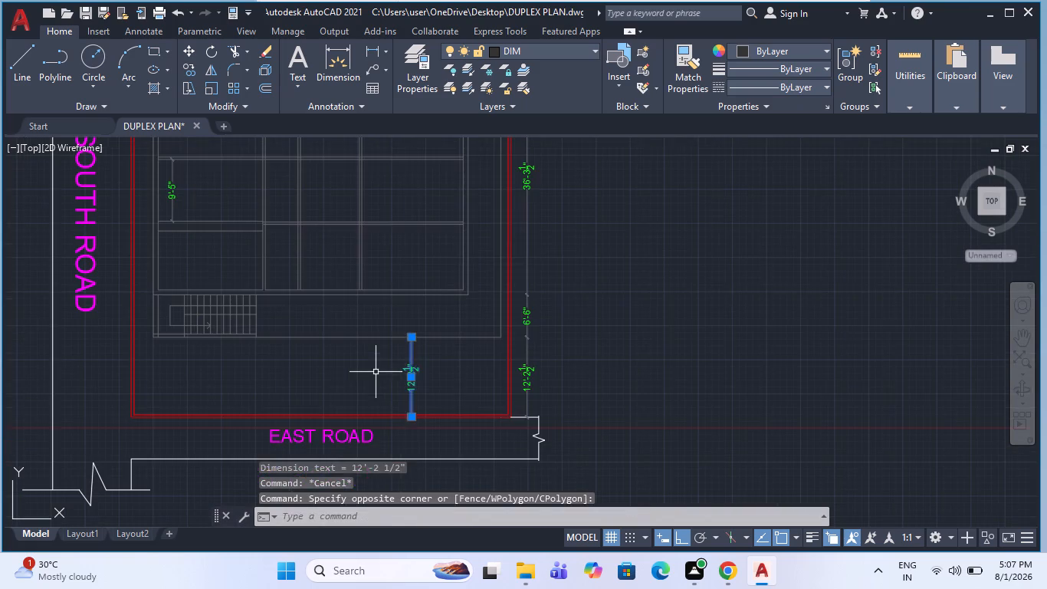
pyautogui.press('Delete')
pyautogui.scroll(-1, 518, 377)
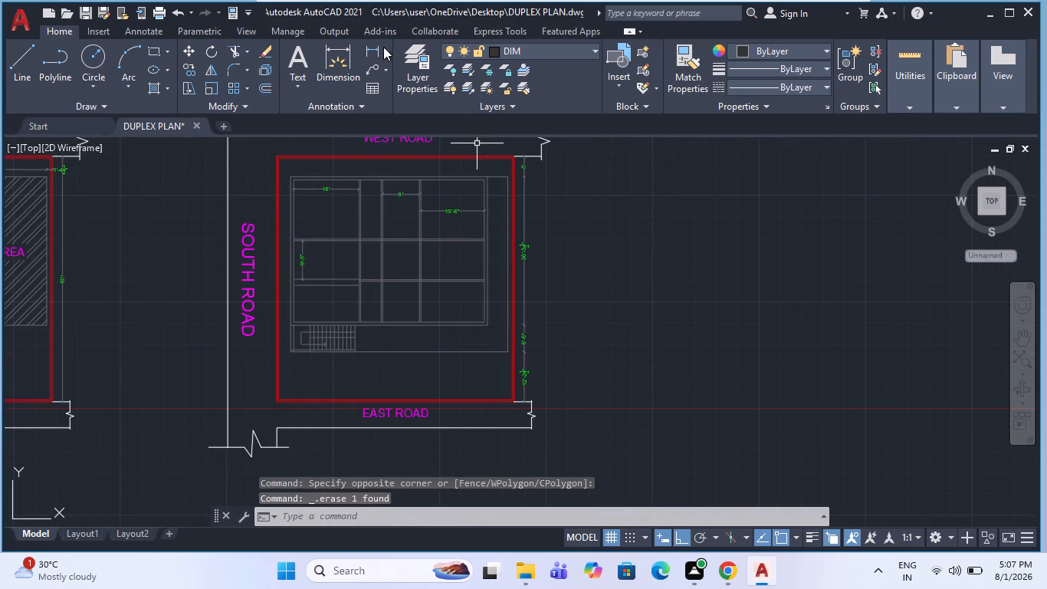
# Dimension the plot's overall height between its outer corners, placing it outside the chained dimensions along the right boundary.
pyautogui.click(375, 48)
pyautogui.scroll(3, 498, 153)
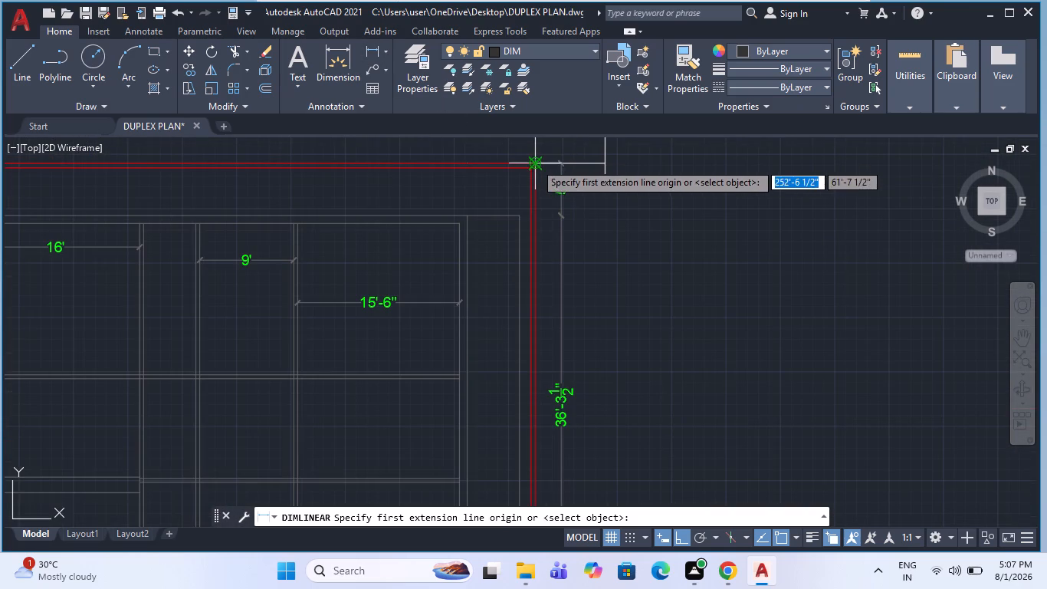
pyautogui.click(535, 163)
pyautogui.scroll(-3, 535, 163)
pyautogui.scroll(4, 542, 341)
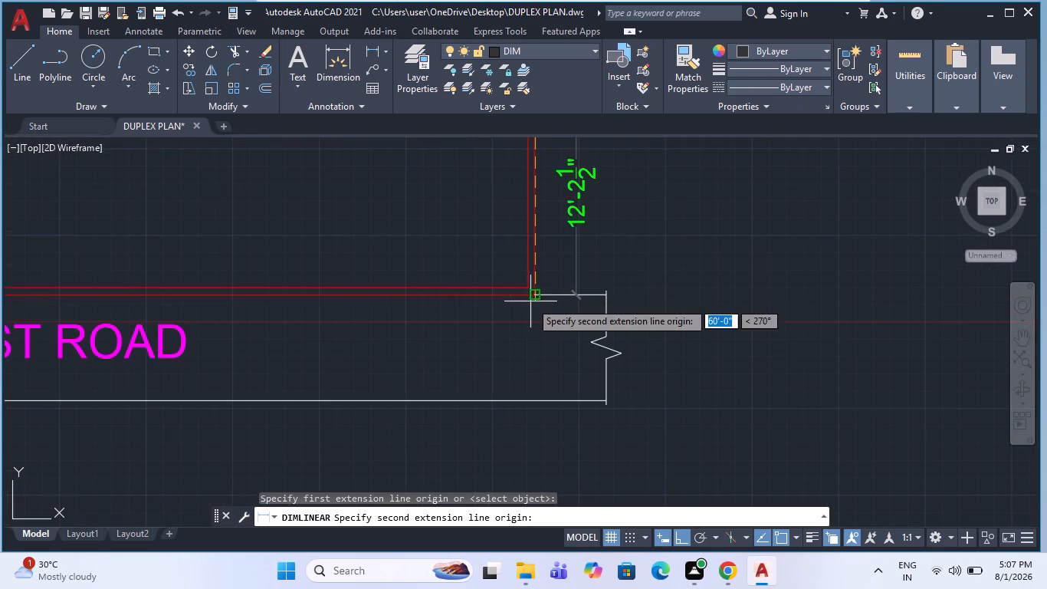
pyautogui.click(533, 296)
pyautogui.scroll(-2, 524, 317)
pyautogui.scroll(2, 573, 256)
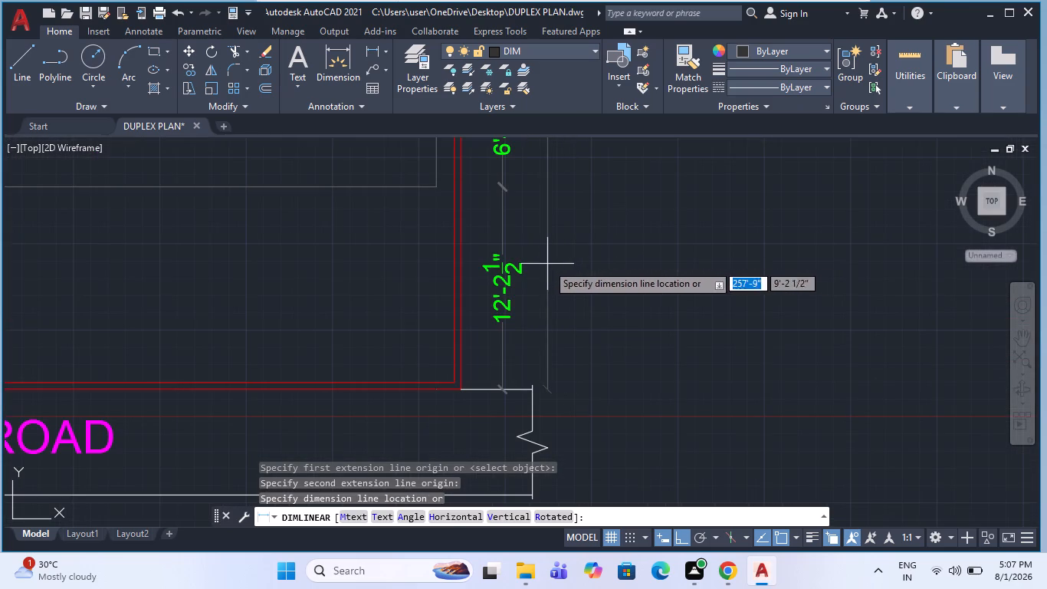
pyautogui.click(547, 264)
pyautogui.scroll(-2, 554, 341)
pyautogui.press('Escape')
pyautogui.scroll(-1, 594, 363)
pyautogui.press('Escape')
pyautogui.scroll(-1, 450, 317)
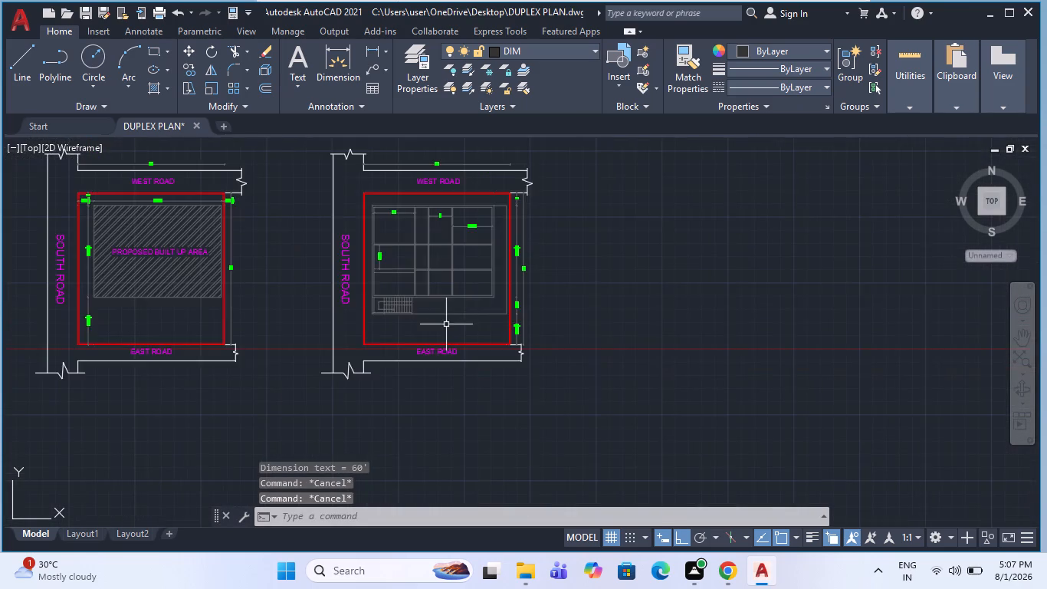
# Trim the inner top wall line where the two partitions flanking the 9' wide room meet the building's top wall.
pyautogui.scroll(3, 382, 268)
pyautogui.scroll(-1, 395, 322)
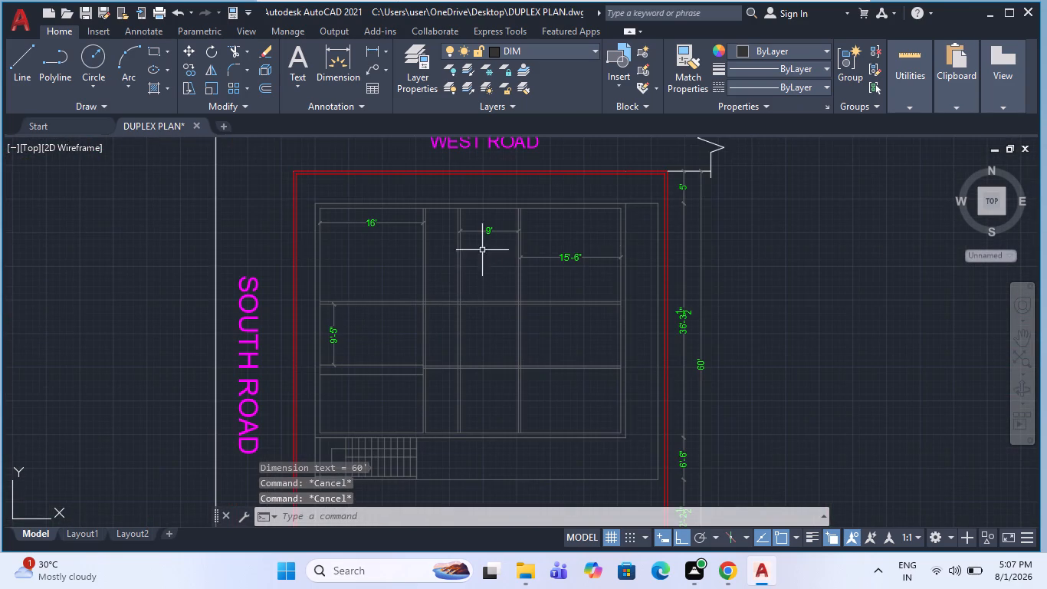
pyautogui.scroll(1, 514, 231)
pyautogui.scroll(2, 435, 190)
pyautogui.press('Escape')
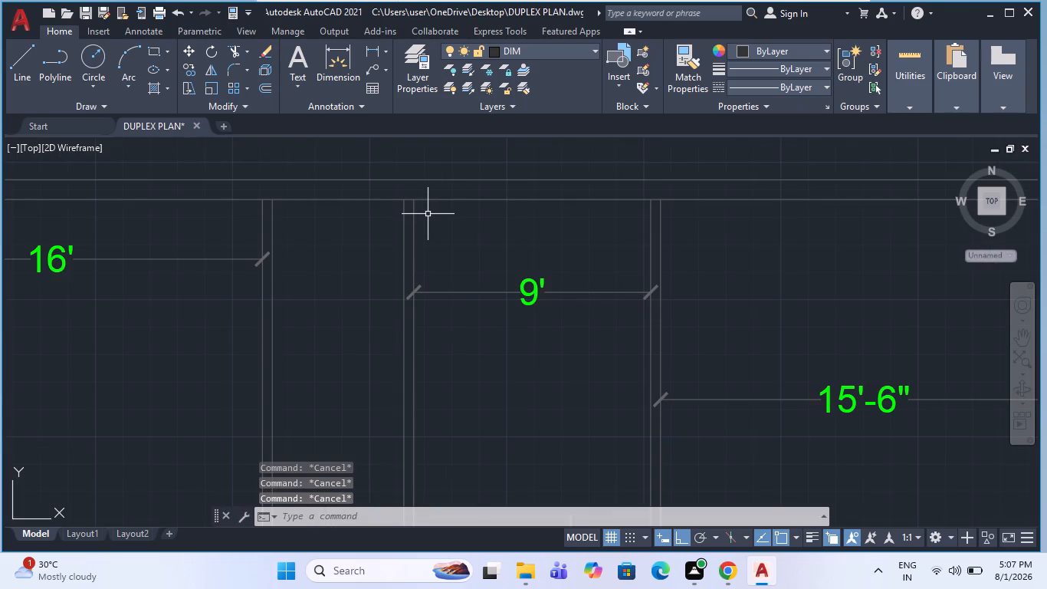
pyautogui.press('t')
pyautogui.press('r')
pyautogui.press('space')
pyautogui.scroll(3, 395, 212)
pyautogui.click(436, 175)
pyautogui.press('Escape')
pyautogui.scroll(-3, 391, 251)
pyautogui.press('space')
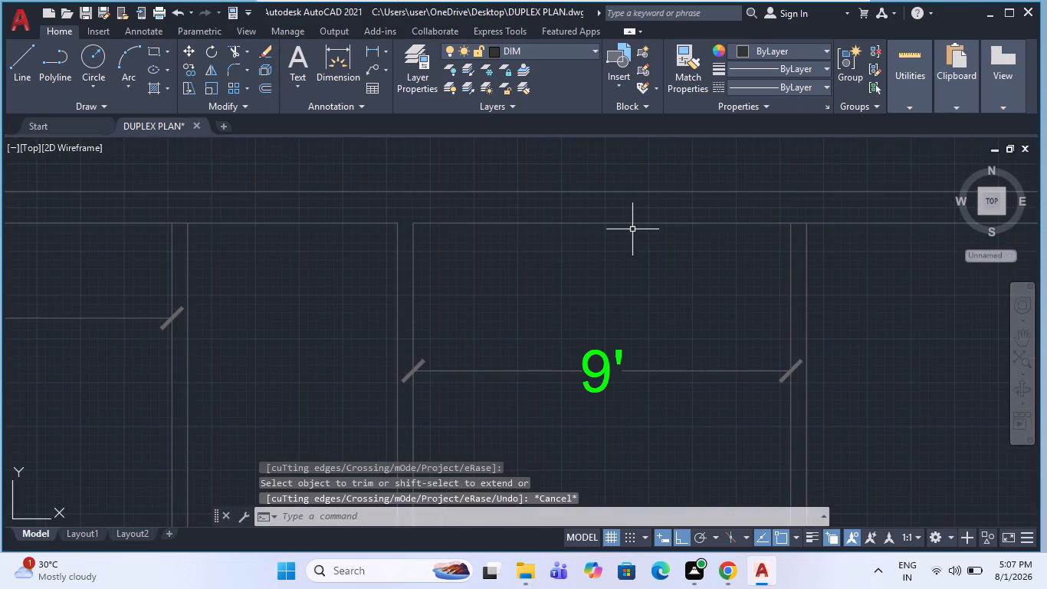
pyautogui.scroll(1, 844, 213)
pyautogui.click(765, 227)
pyautogui.press('Escape')
pyautogui.scroll(-3, 608, 212)
pyautogui.press('Escape')
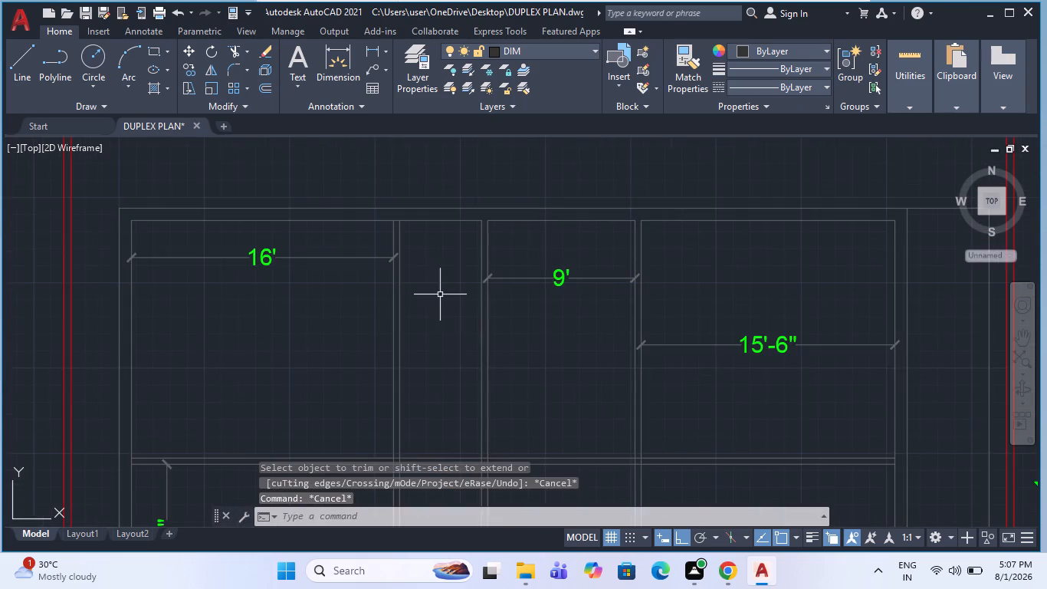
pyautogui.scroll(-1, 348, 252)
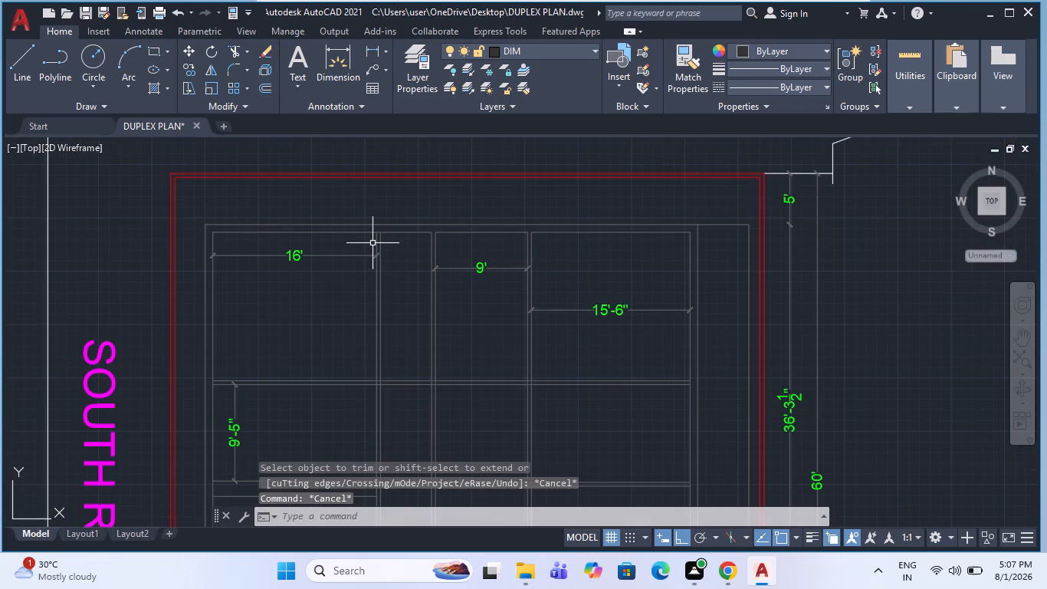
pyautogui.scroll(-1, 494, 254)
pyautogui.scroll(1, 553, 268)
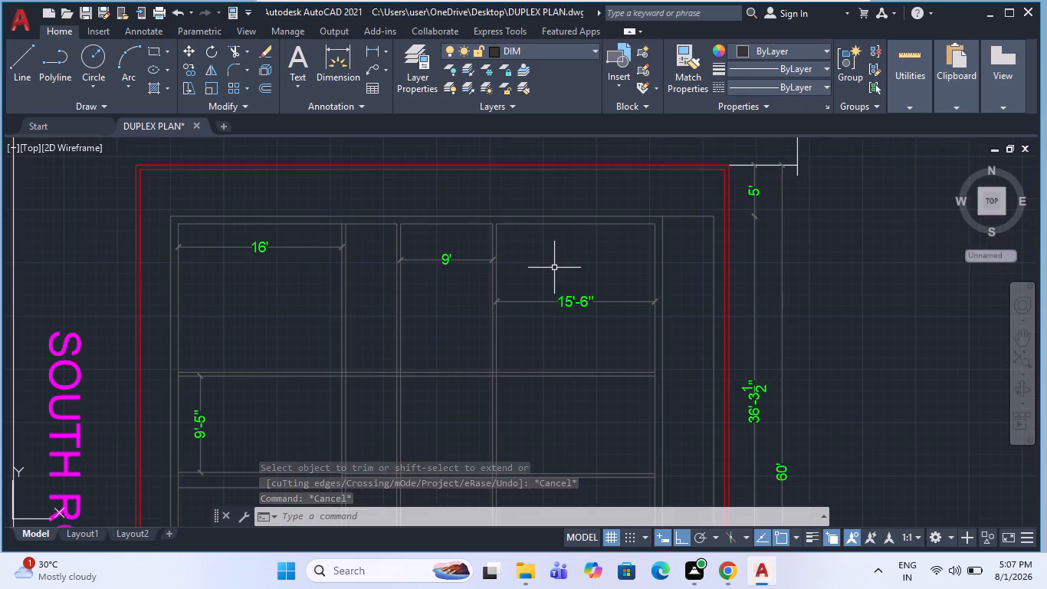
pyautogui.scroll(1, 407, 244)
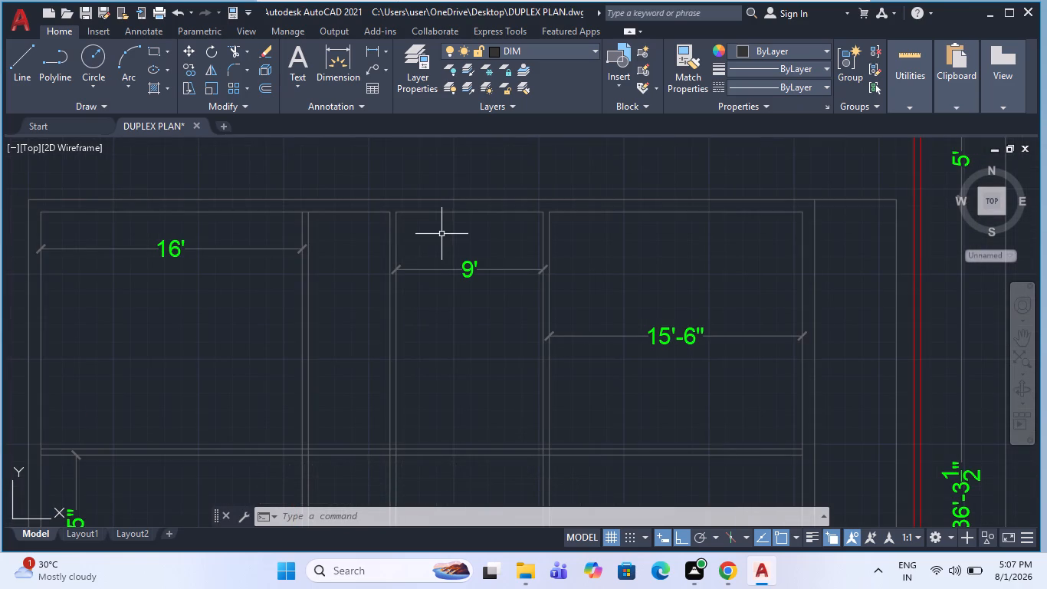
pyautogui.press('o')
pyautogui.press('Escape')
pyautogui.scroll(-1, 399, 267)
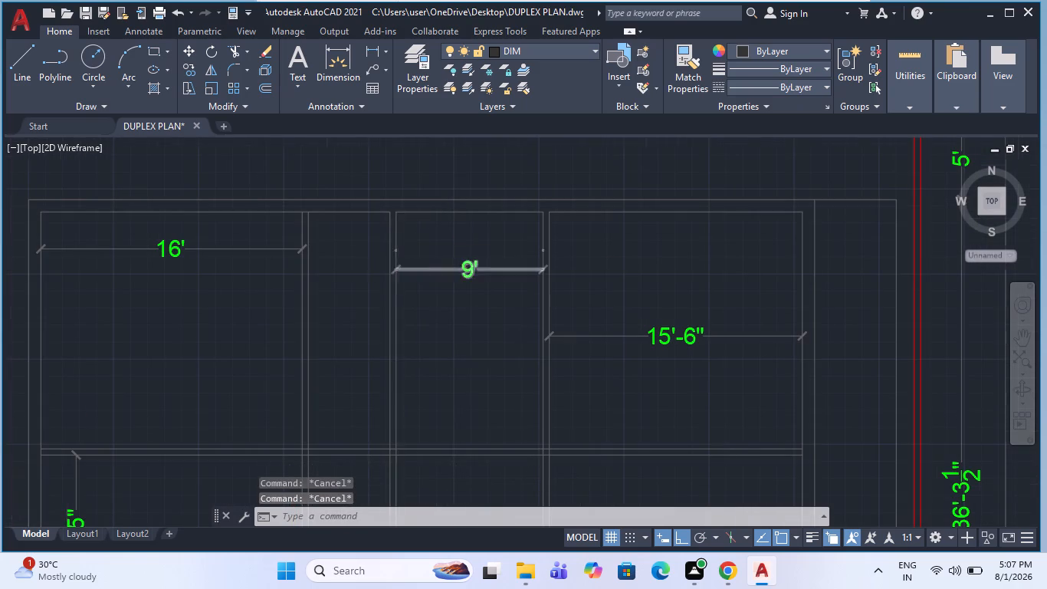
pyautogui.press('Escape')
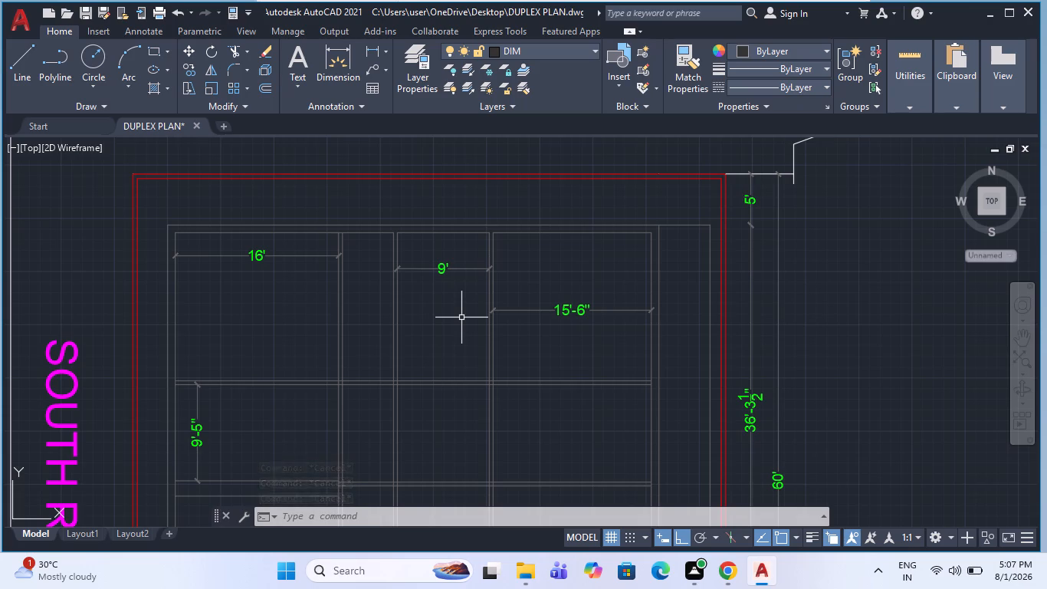
# Trim the upper horizontal partition lines crossing the 9' wide central bay.
pyautogui.scroll(-1, 432, 221)
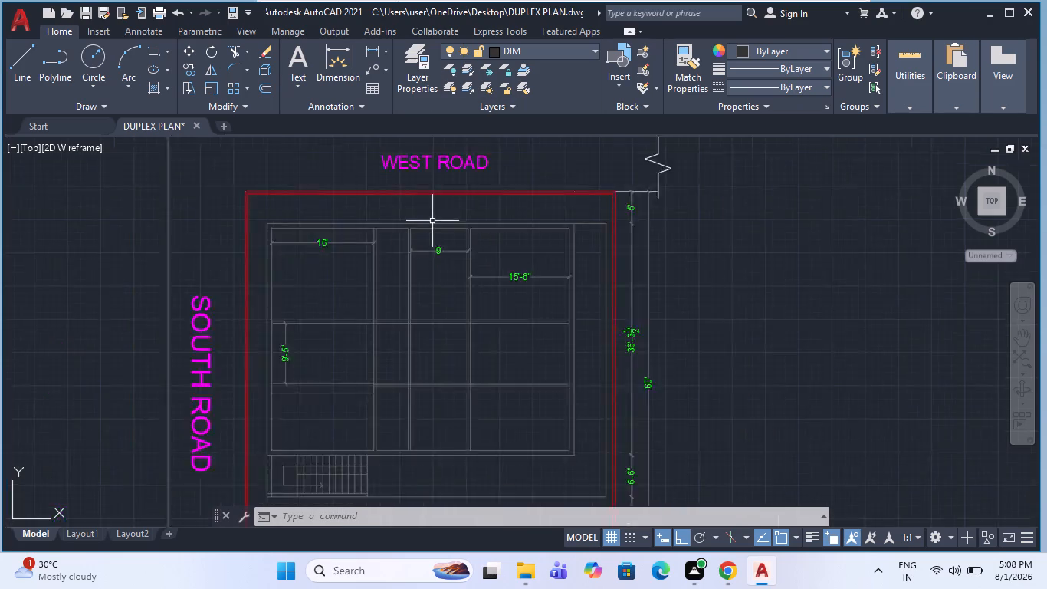
pyautogui.scroll(-1, 433, 221)
pyautogui.scroll(1, 449, 271)
pyautogui.scroll(-1, 413, 243)
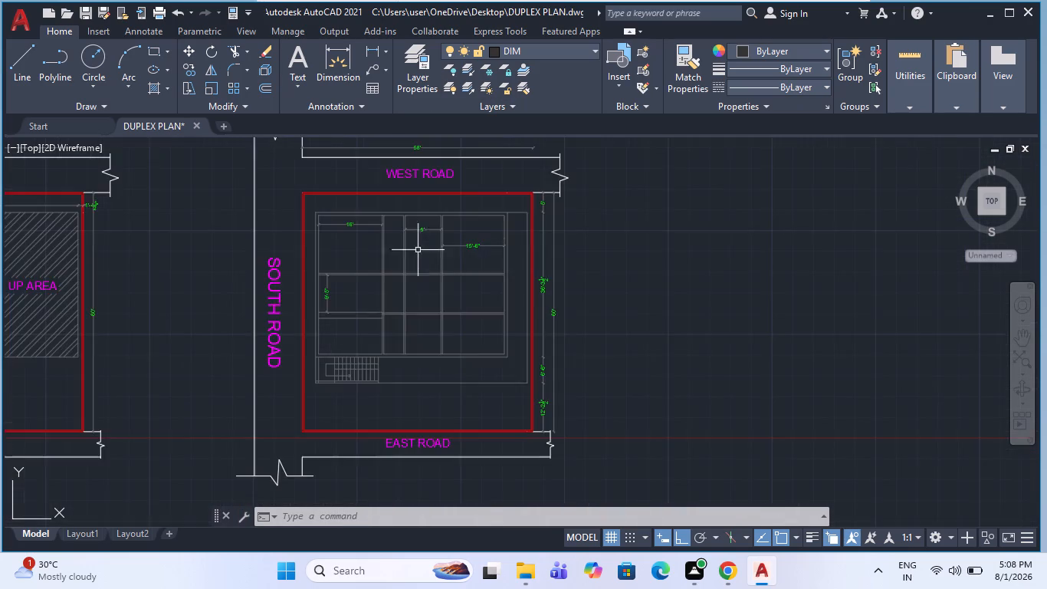
pyautogui.scroll(1, 420, 274)
pyautogui.press('Escape')
pyautogui.write('TR')
pyautogui.press('space')
pyautogui.moveTo(416, 251); pyautogui.dragTo(415, 288)
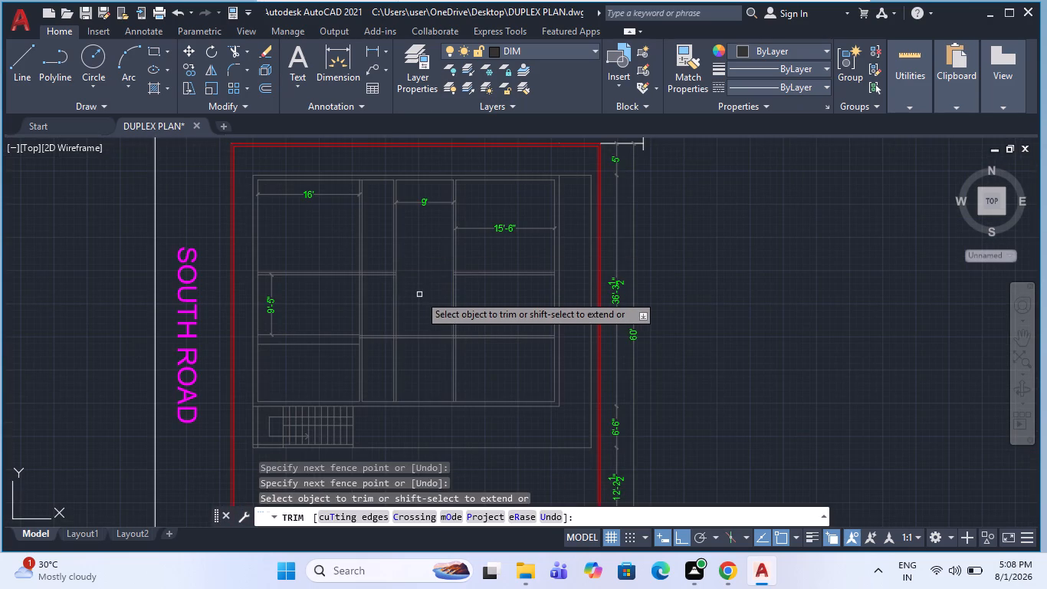
pyautogui.press('Escape')
pyautogui.scroll(-1, 451, 253)
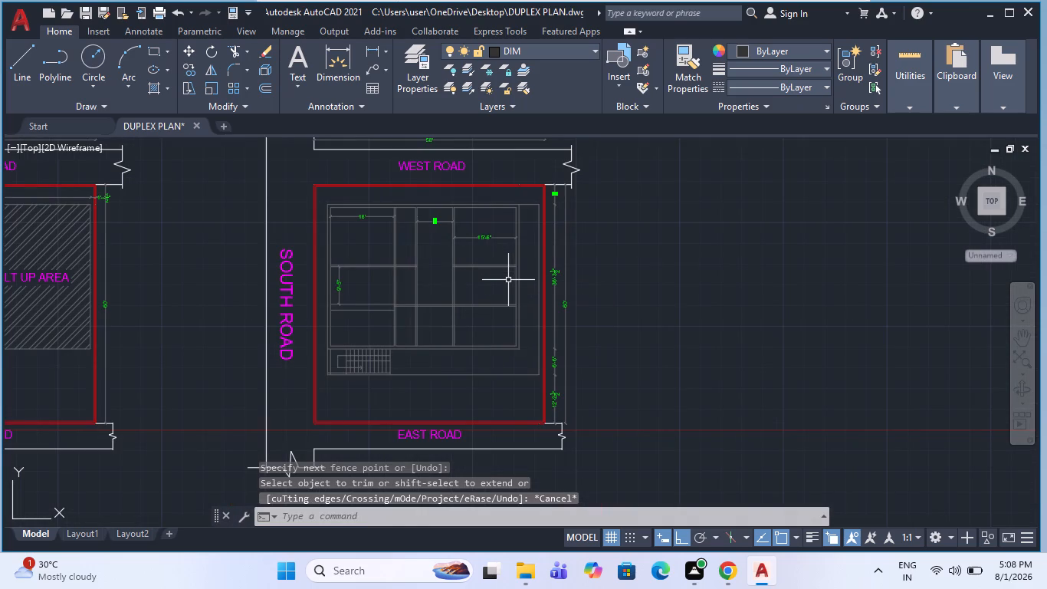
# Erase the two remaining upper horizontal partition lines in the 15'-6" wide bay.
pyautogui.click(507, 285)
pyautogui.click(489, 258)
pyautogui.press('Delete')
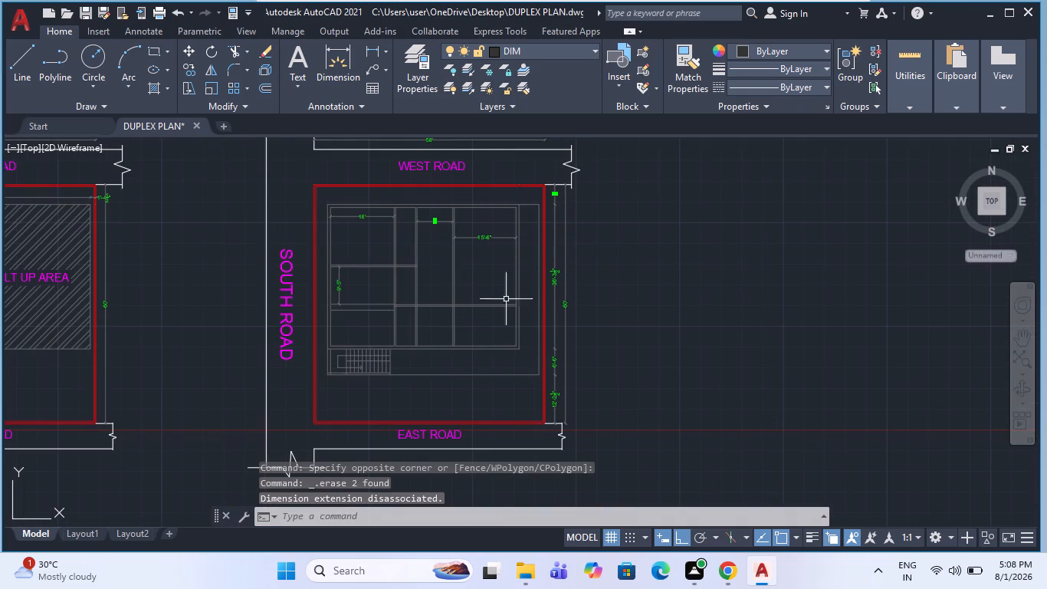
pyautogui.scroll(-1, 468, 240)
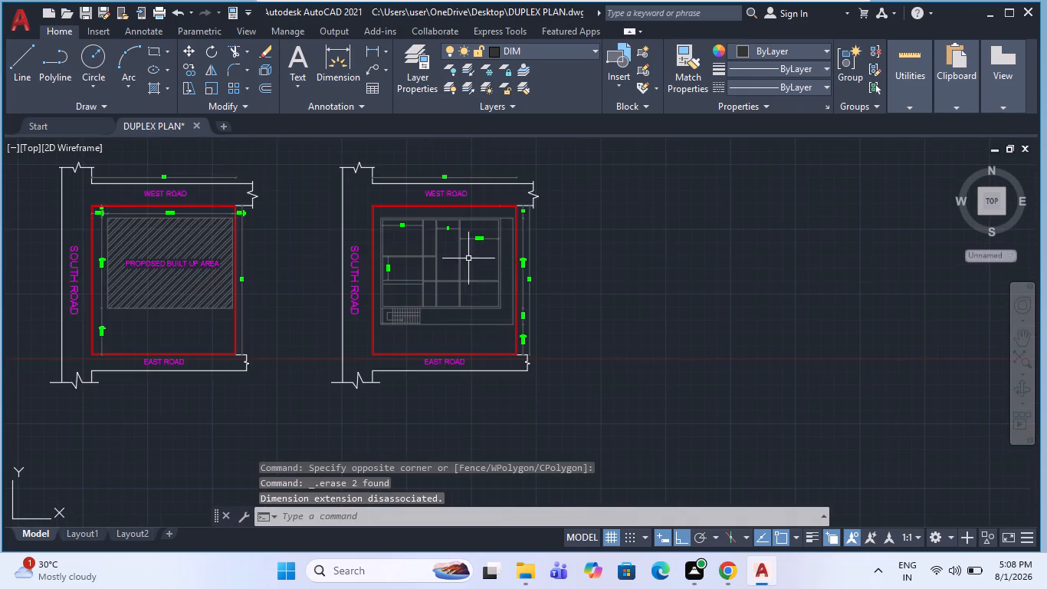
# Trim the lower horizontal partition lines crossing the 9' wide central bay.
pyautogui.scroll(1, 451, 284)
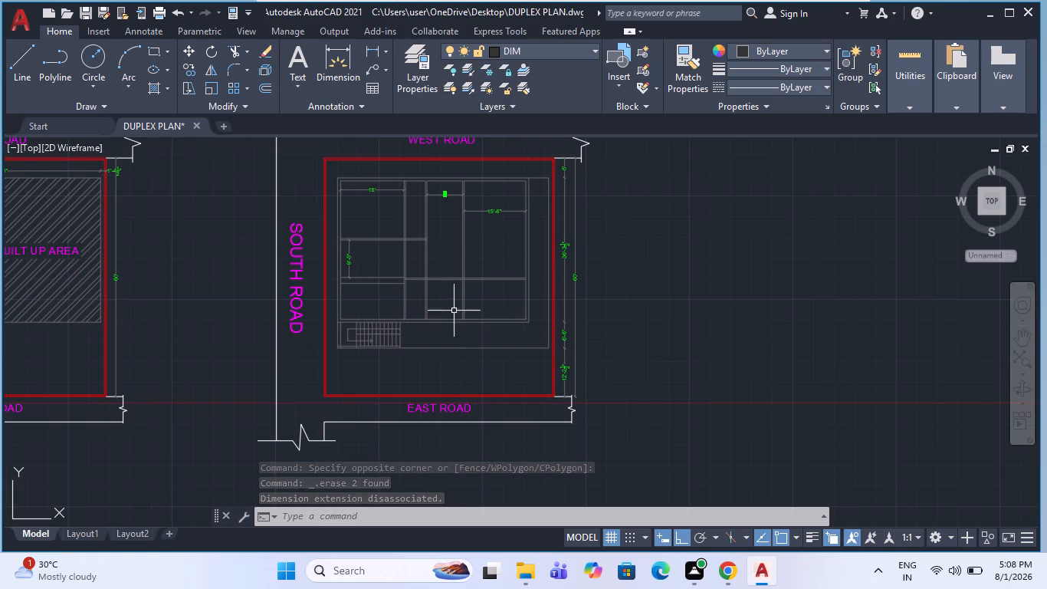
pyautogui.scroll(1, 446, 291)
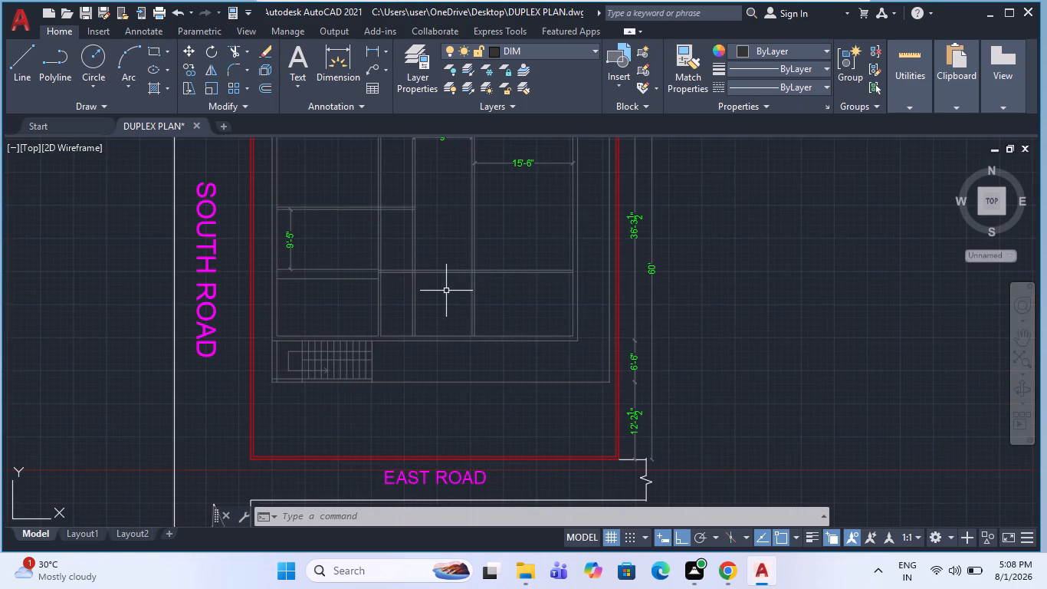
pyautogui.write('TR')
pyautogui.press('space')
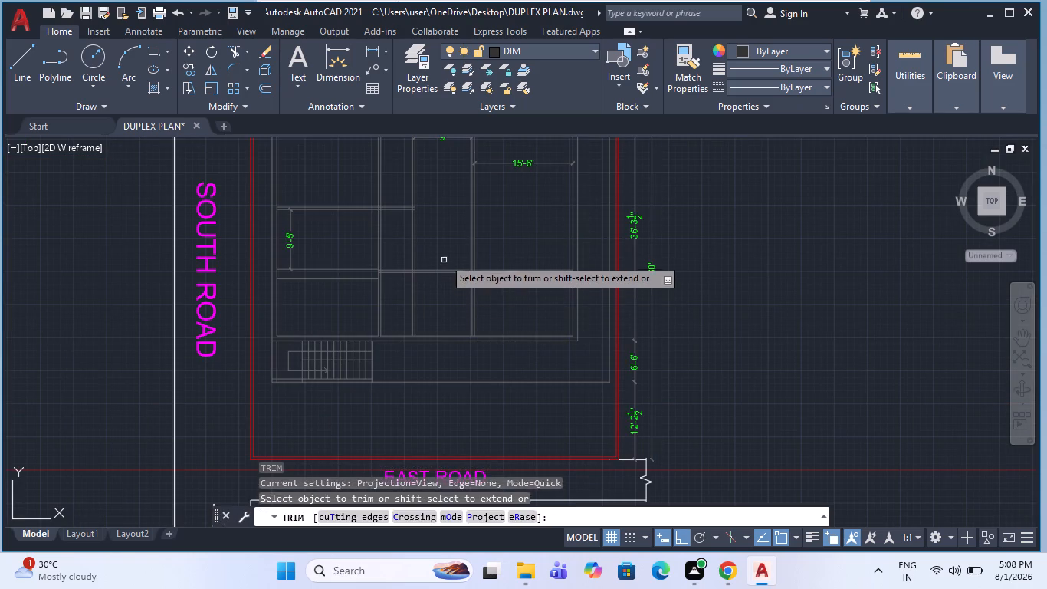
pyautogui.moveTo(443, 260); pyautogui.dragTo(442, 299)
pyautogui.click(452, 293)
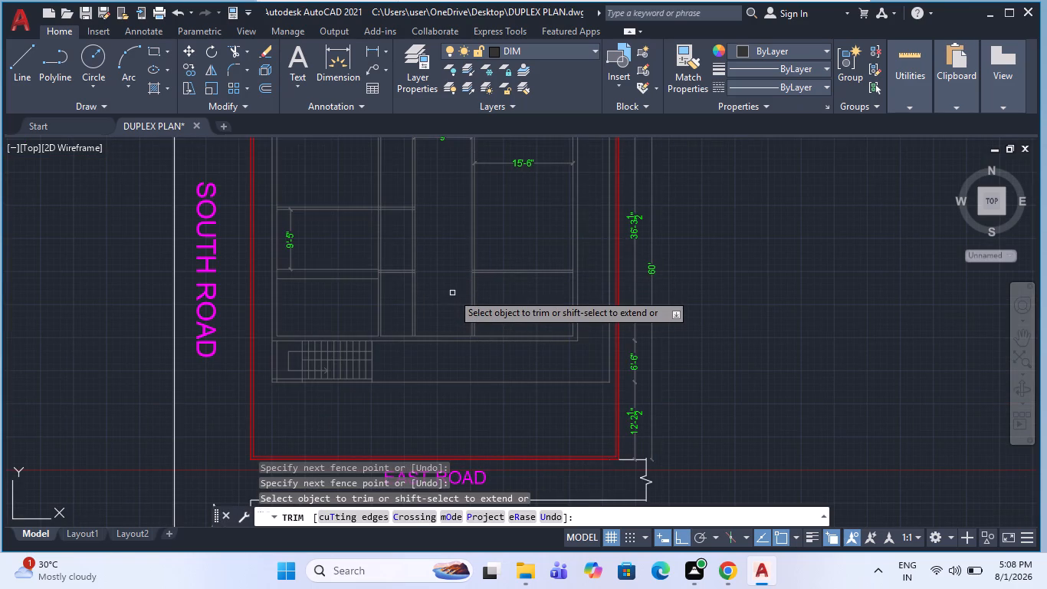
pyautogui.scroll(-1, 471, 283)
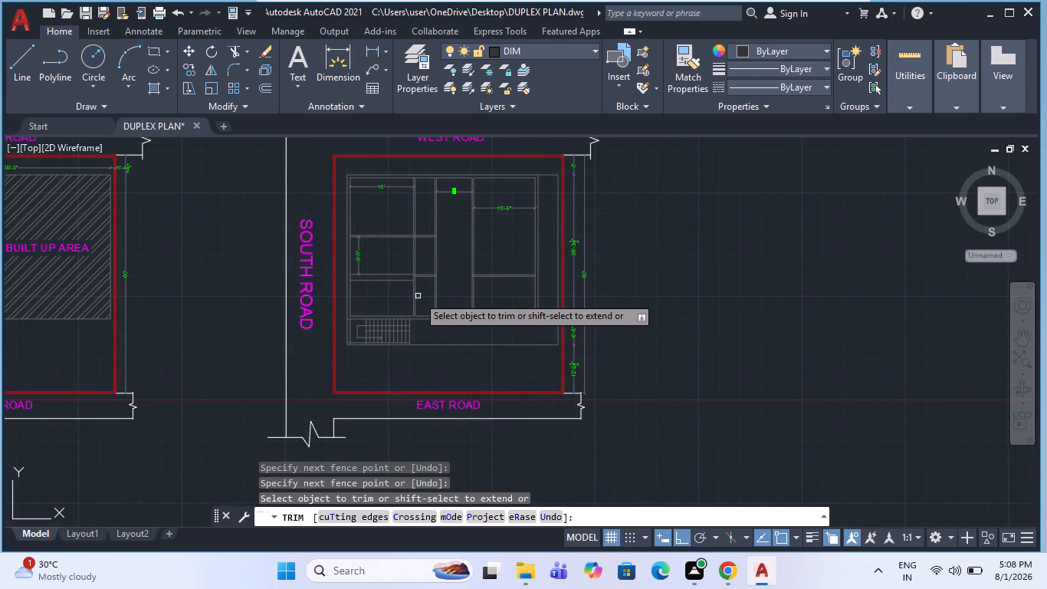
pyautogui.scroll(2, 471, 266)
pyautogui.press('Escape')
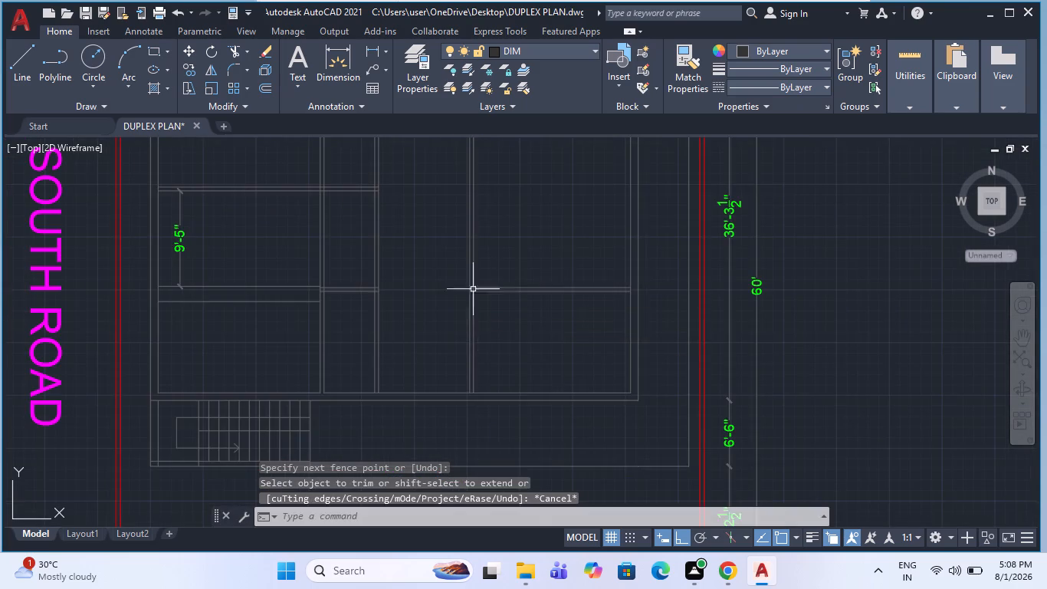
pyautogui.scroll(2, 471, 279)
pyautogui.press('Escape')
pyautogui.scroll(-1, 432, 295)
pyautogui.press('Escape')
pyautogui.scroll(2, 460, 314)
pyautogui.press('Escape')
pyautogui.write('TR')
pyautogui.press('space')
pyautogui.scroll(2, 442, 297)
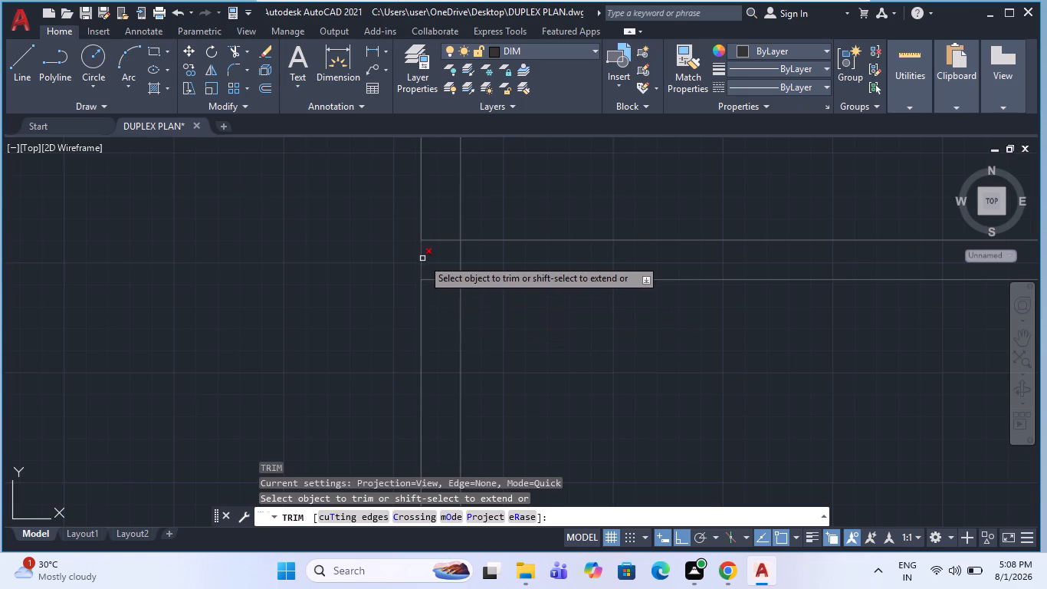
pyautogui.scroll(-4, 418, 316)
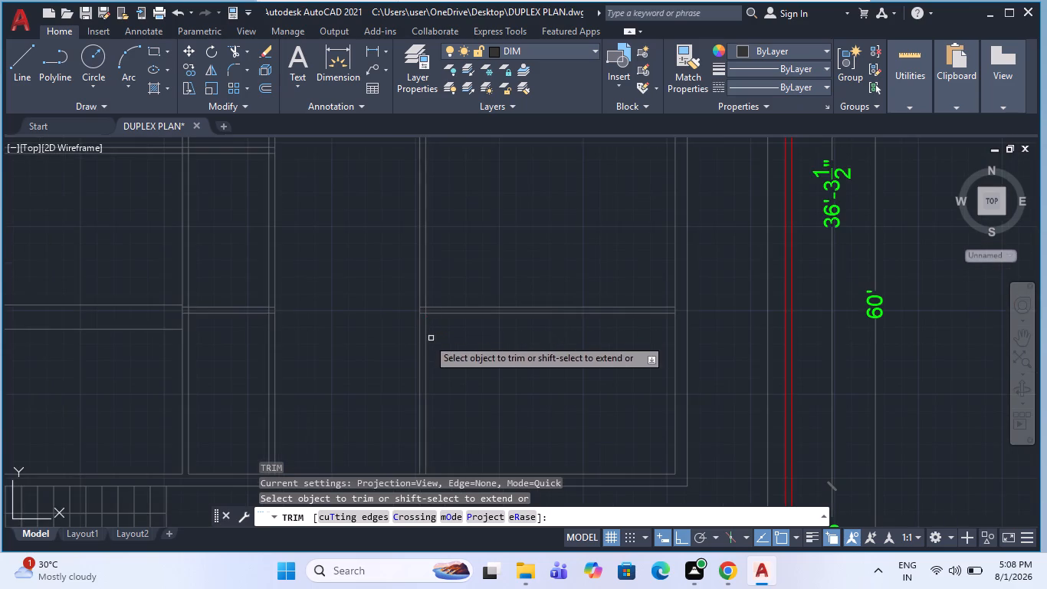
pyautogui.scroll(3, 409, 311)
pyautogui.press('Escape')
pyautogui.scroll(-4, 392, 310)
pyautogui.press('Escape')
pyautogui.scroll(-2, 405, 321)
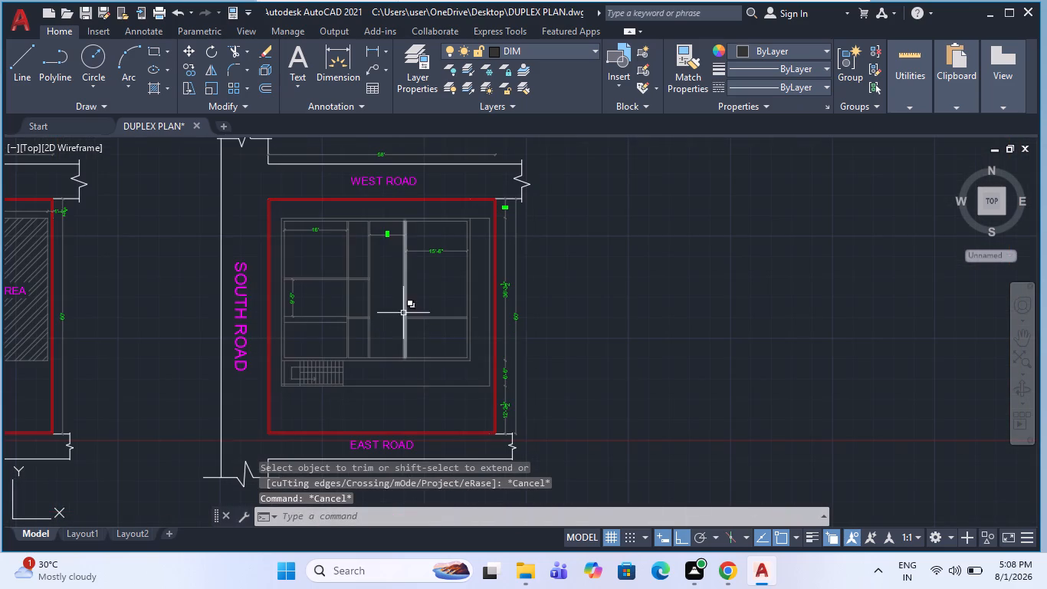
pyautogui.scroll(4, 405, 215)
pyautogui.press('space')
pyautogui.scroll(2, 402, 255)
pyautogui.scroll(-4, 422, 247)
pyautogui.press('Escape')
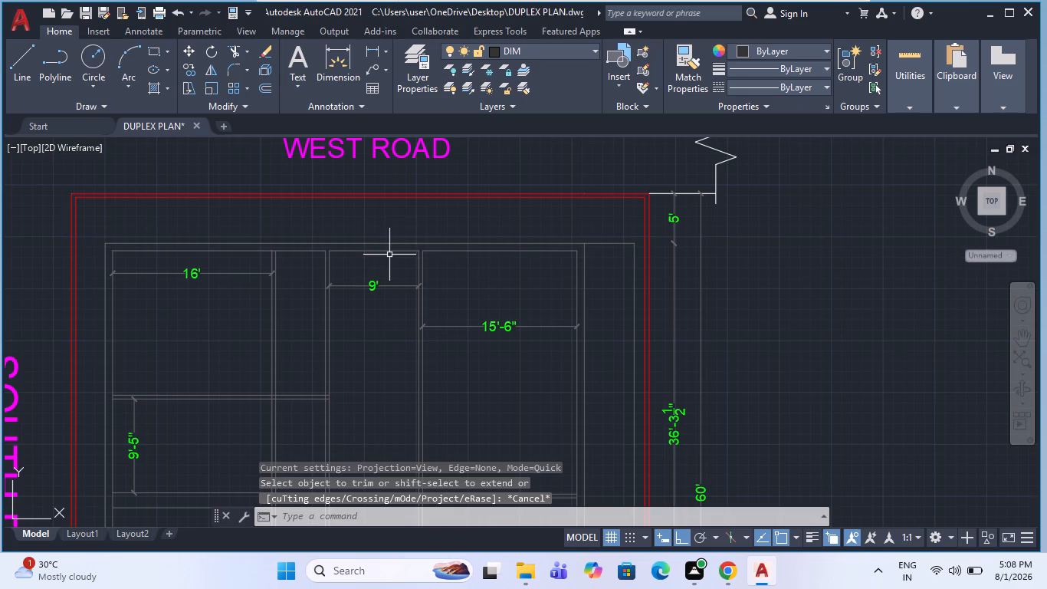
# Offset the inner top wall line of the 9' wide central bay 3.5' downward into the bay.
pyautogui.press('o')
pyautogui.press('Return')
pyautogui.write("3.5'")
pyautogui.press('Return')
pyautogui.scroll(2, 395, 249)
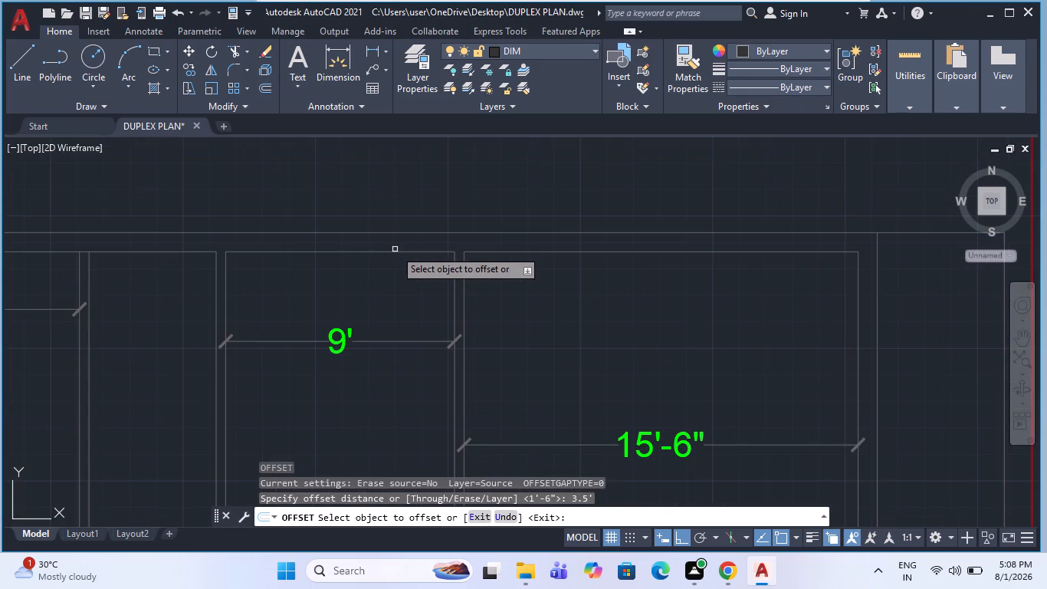
pyautogui.click(389, 254)
pyautogui.scroll(-2, 373, 263)
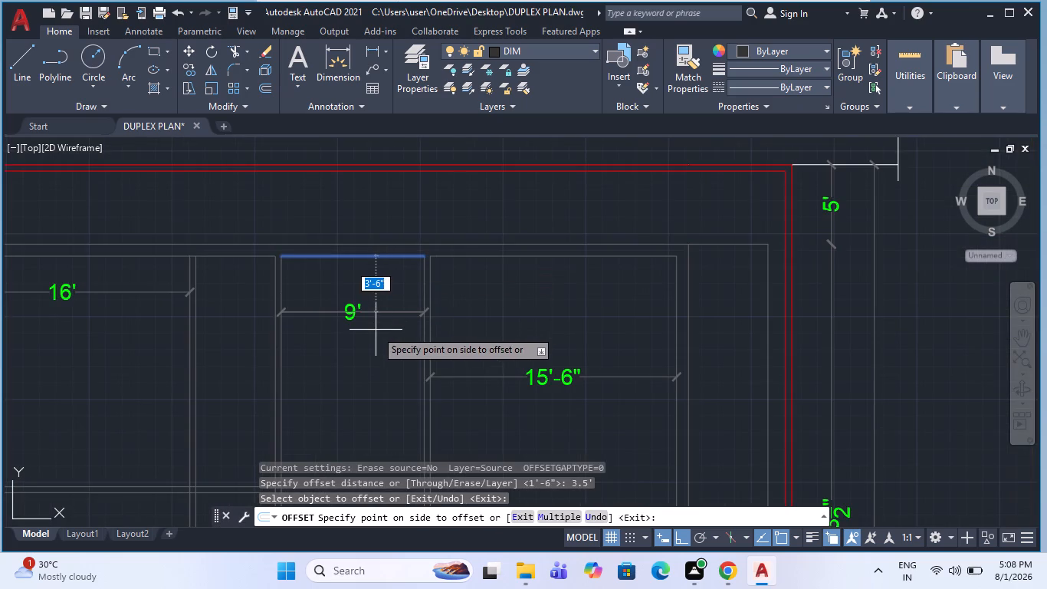
pyautogui.click(376, 330)
pyautogui.press('Escape')
# Erase the 9' width dimension in the central bay.
pyautogui.scroll(2, 332, 340)
pyautogui.click(384, 285)
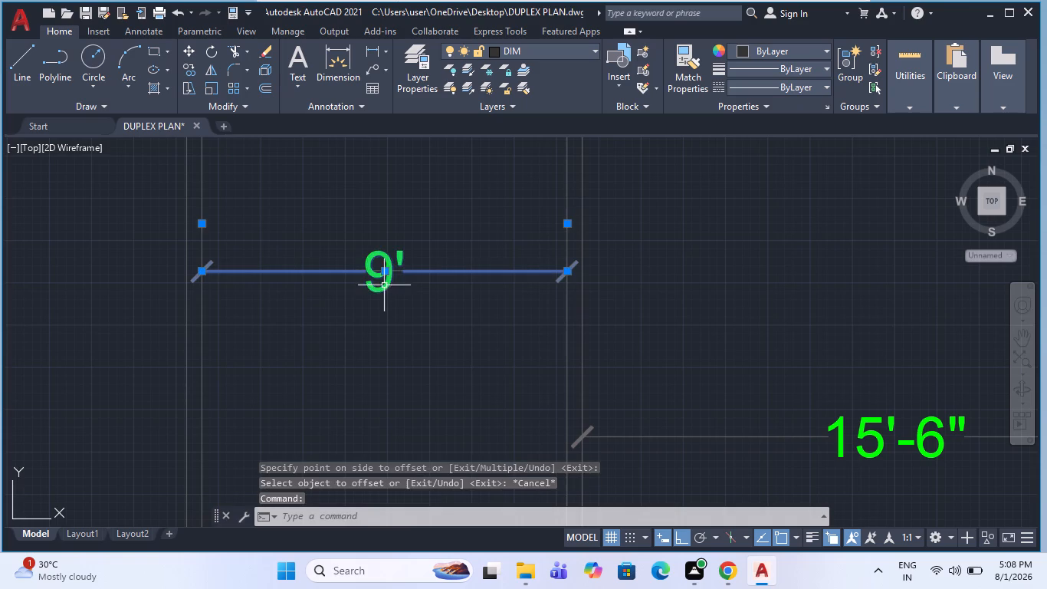
pyautogui.press('Delete')
pyautogui.scroll(-2, 371, 239)
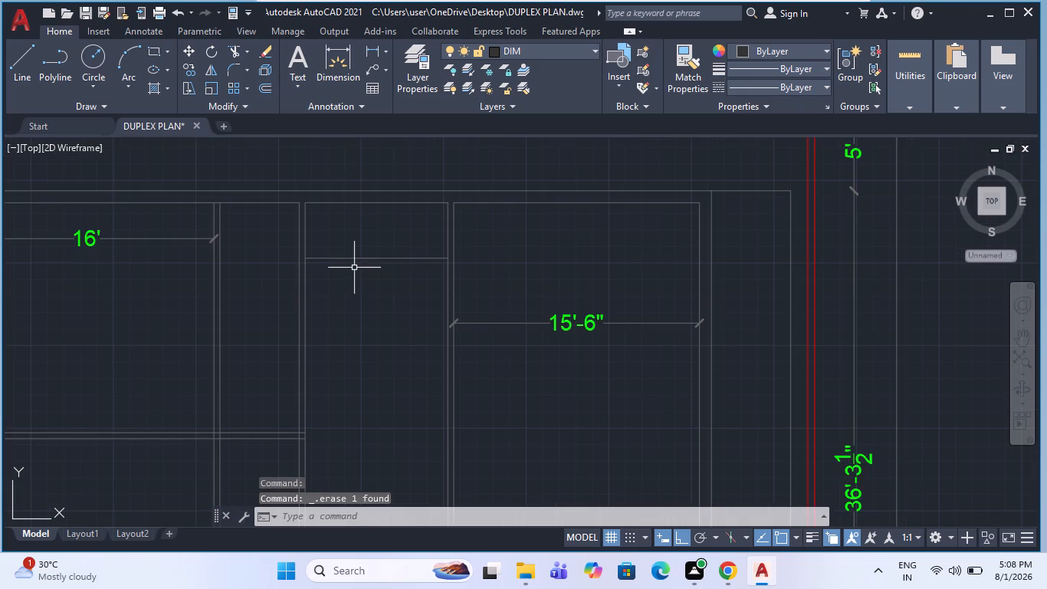
# Offset both inner side wall lines of the central bay 3'-6" inward to form the stair flight edges.
pyautogui.press('0')
pyautogui.press('Return')
pyautogui.press('Escape')
pyautogui.press('o')
pyautogui.press('Return')
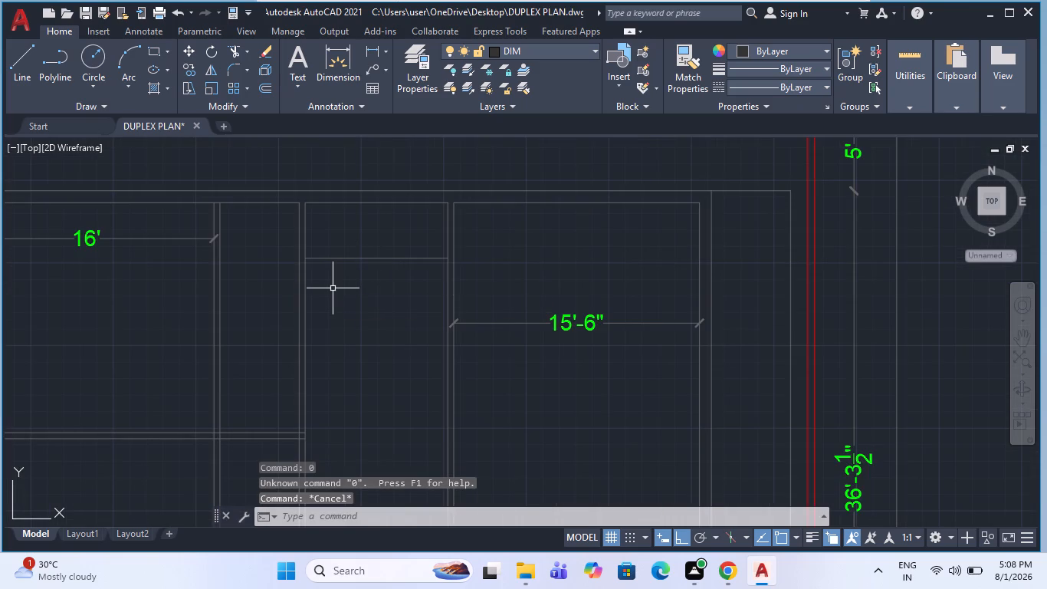
pyautogui.press('space')
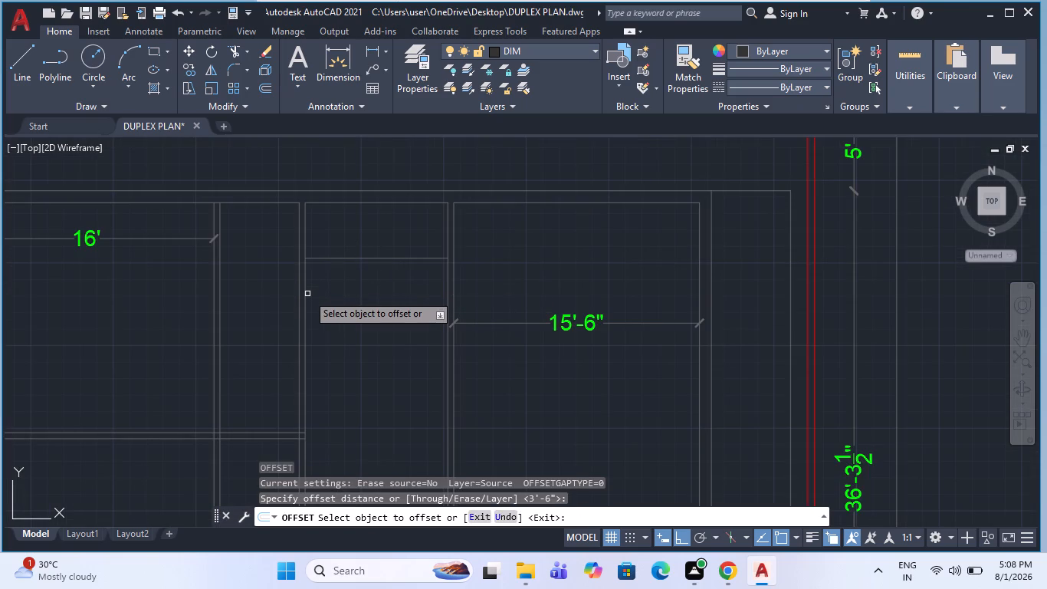
pyautogui.click(307, 294)
pyautogui.click(306, 297)
pyautogui.click(399, 288)
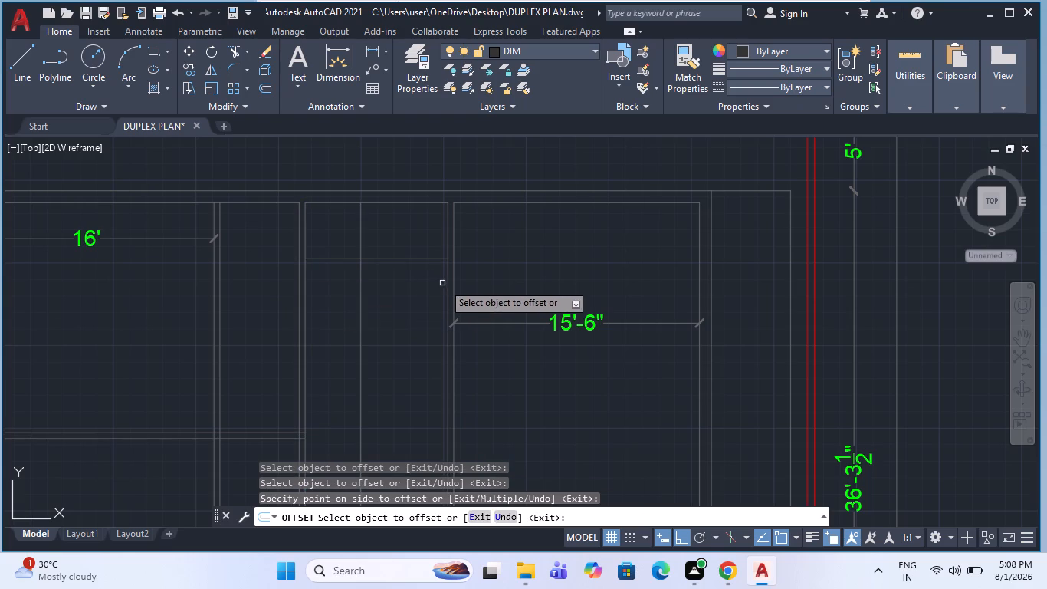
pyautogui.click(448, 286)
pyautogui.click(399, 296)
pyautogui.press('Escape')
# Trim the two new vertical flight lines above the horizontal landing line in the central bay.
pyautogui.press('t')
pyautogui.press('r')
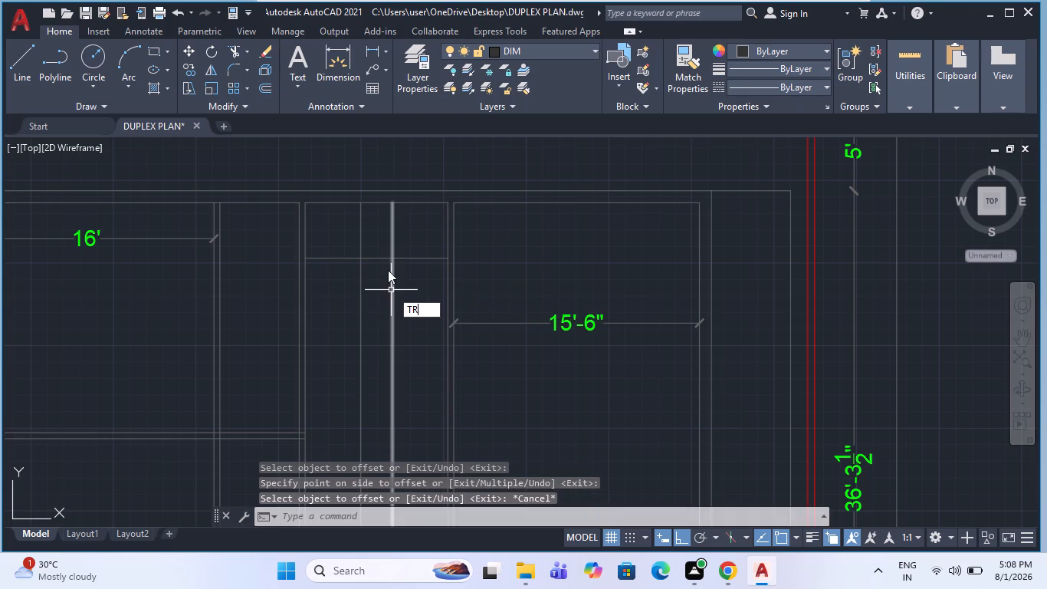
pyautogui.press('space')
pyautogui.moveTo(407, 228); pyautogui.dragTo(346, 249)
pyautogui.press('Escape')
pyautogui.scroll(1, 386, 285)
pyautogui.press('Escape')
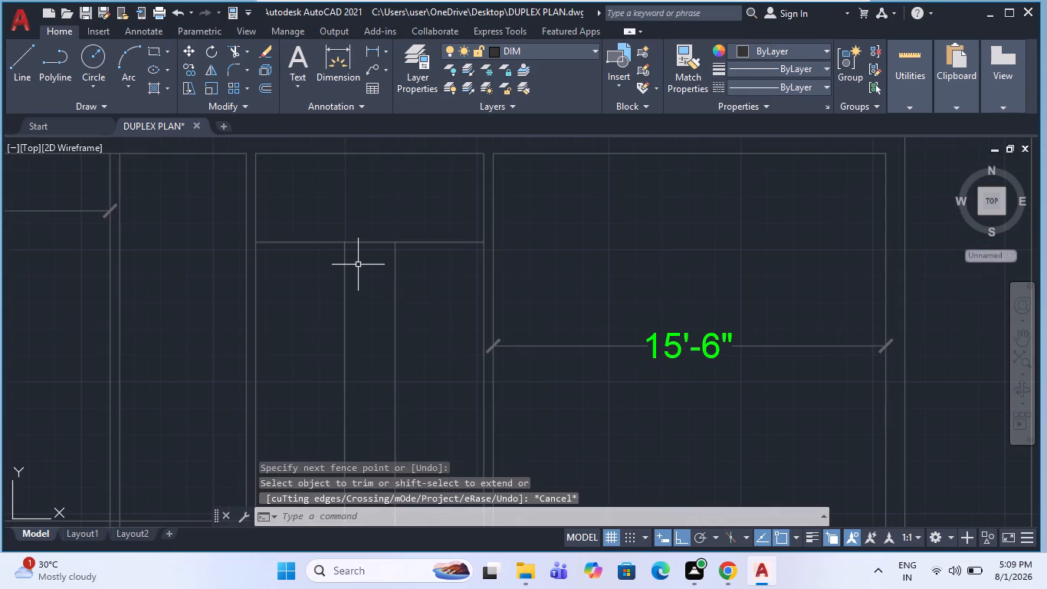
pyautogui.scroll(-1, 343, 275)
pyautogui.scroll(1, 343, 256)
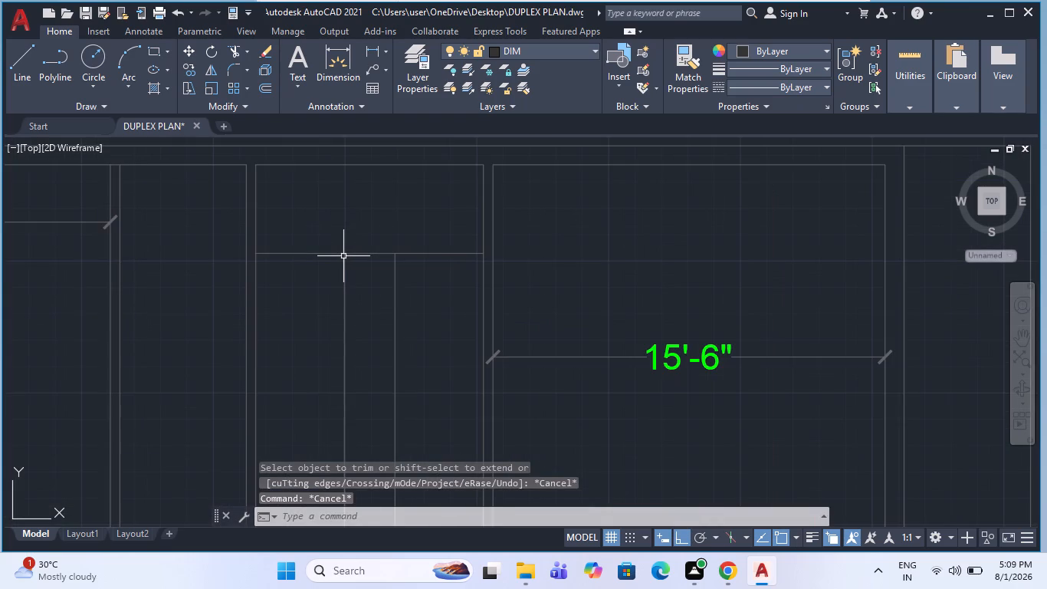
# Draw a vertical line across the landing from the first flight's inner edge up to the inner top wall line.
pyautogui.press('l')
pyautogui.press('Return')
pyautogui.click(340, 254)
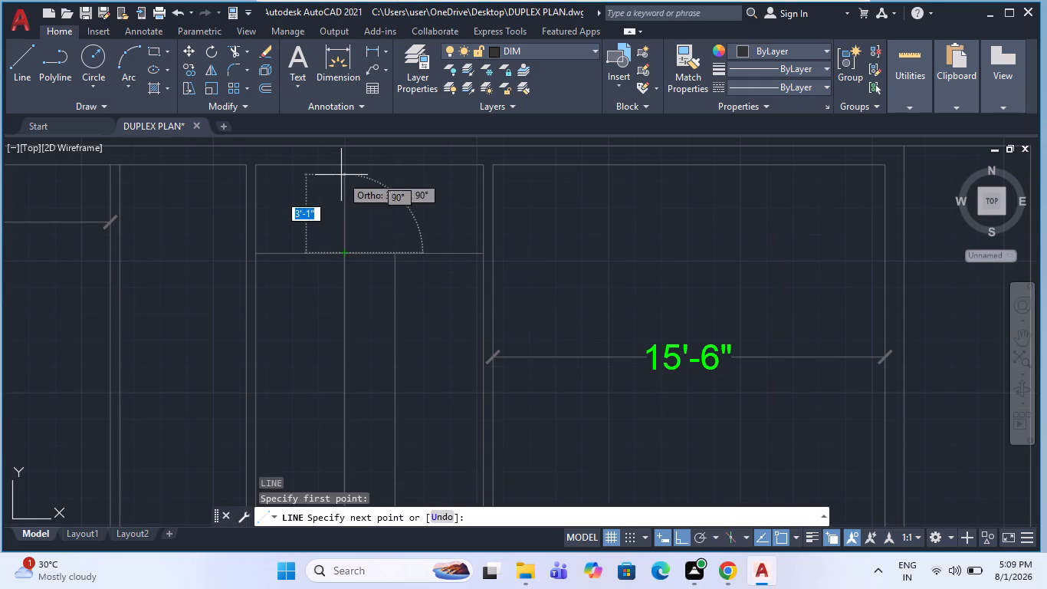
pyautogui.click(343, 166)
pyautogui.press('Escape')
# Offset the landing's vertical line 1' toward the 15'-6" bay twice to create the landing risers.
pyautogui.press('o')
pyautogui.press('Return')
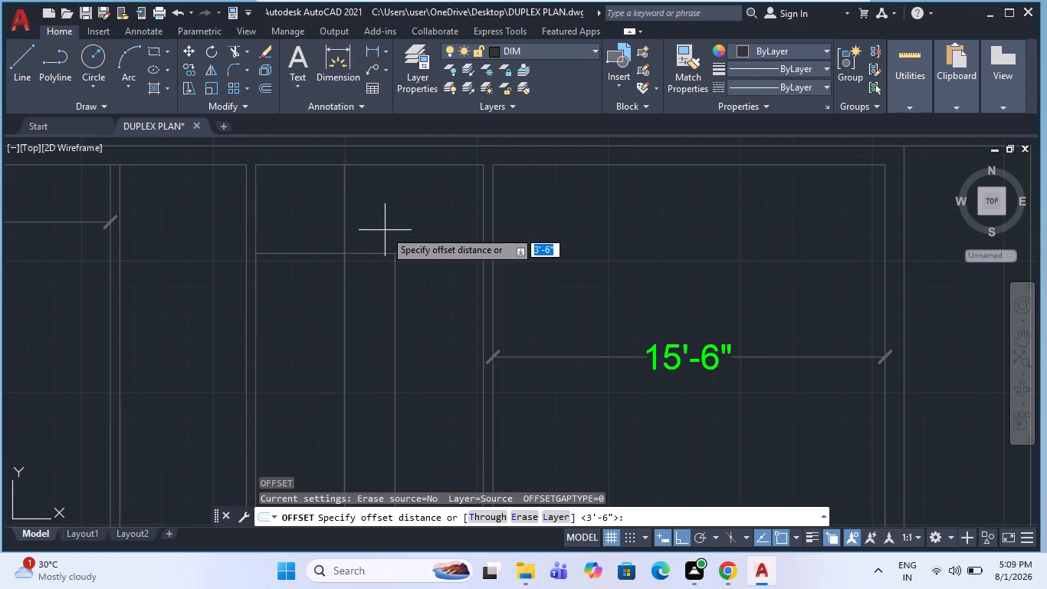
pyautogui.press('1')
pyautogui.press("'")
pyautogui.press('Return')
pyautogui.click(342, 221)
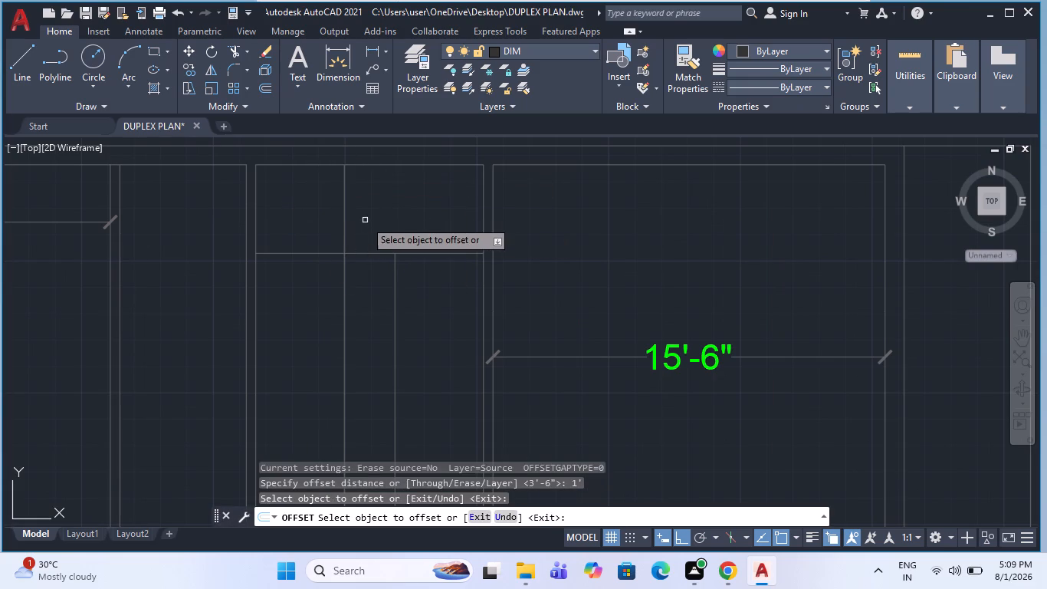
pyautogui.click(345, 224)
pyautogui.click(398, 210)
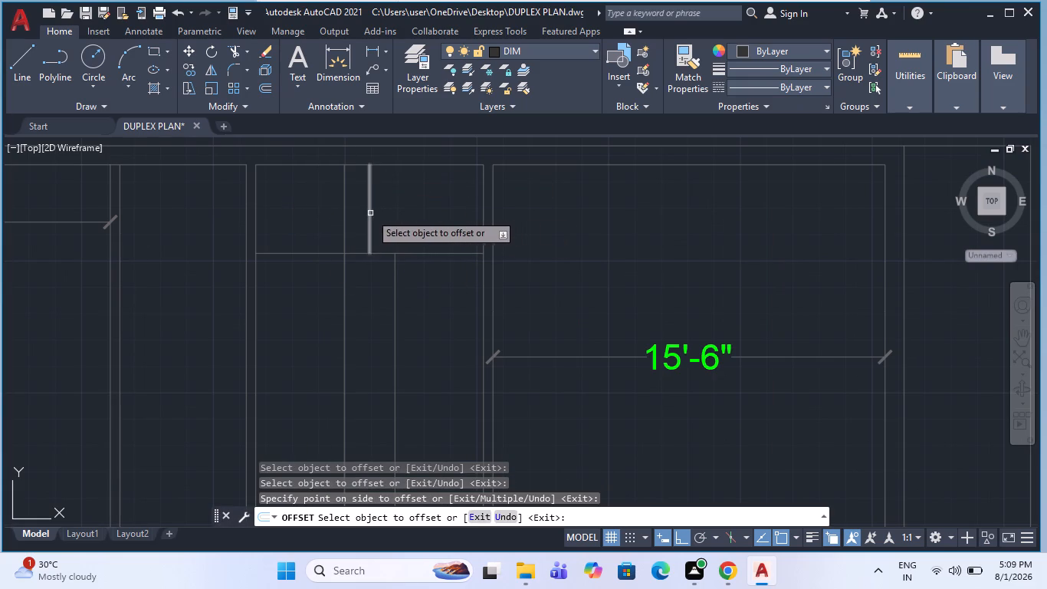
pyautogui.click(370, 213)
pyautogui.click(471, 213)
pyautogui.press('Escape')
pyautogui.scroll(-1, 359, 239)
pyautogui.press('Escape')
pyautogui.scroll(-1, 351, 204)
pyautogui.press('Escape')
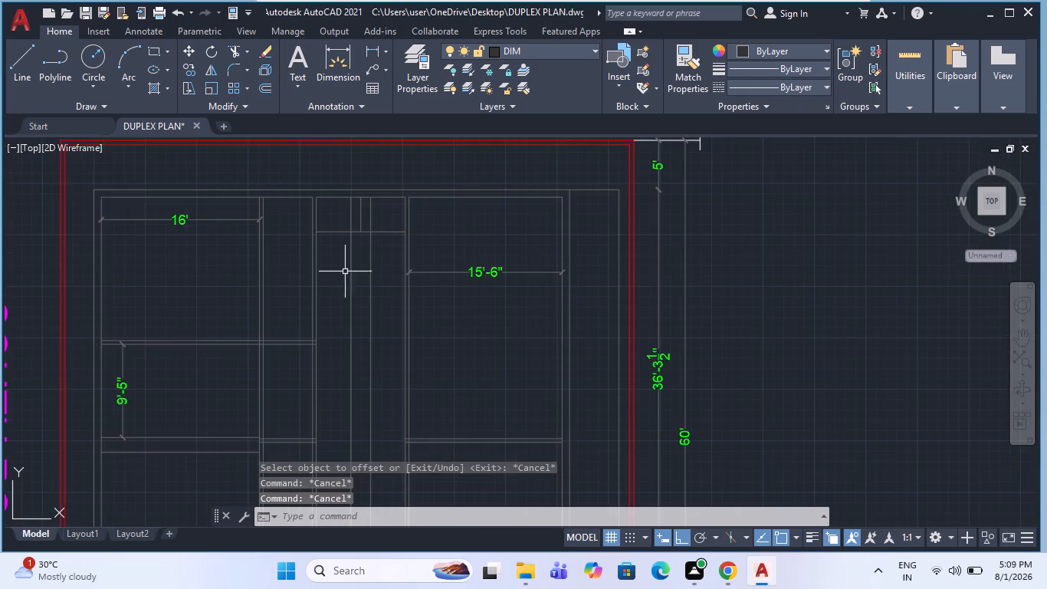
# Draw a horizontal line along the landing edge across the width of the flight nearest the 16' room.
pyautogui.scroll(1, 338, 248)
pyautogui.press('Escape')
pyautogui.click(339, 223)
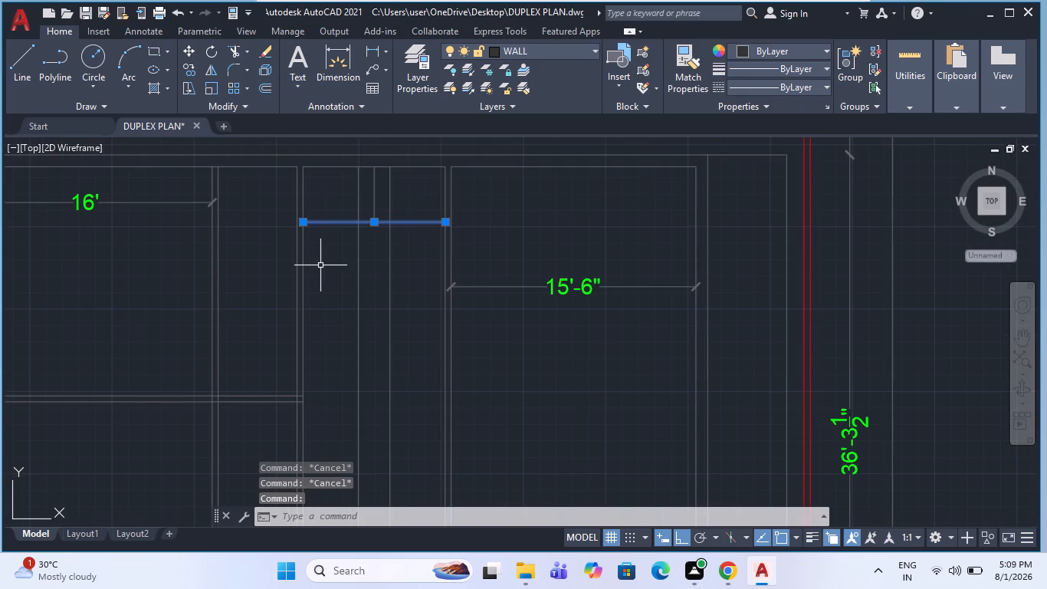
pyautogui.press('Escape')
pyautogui.press('l')
pyautogui.press('Return')
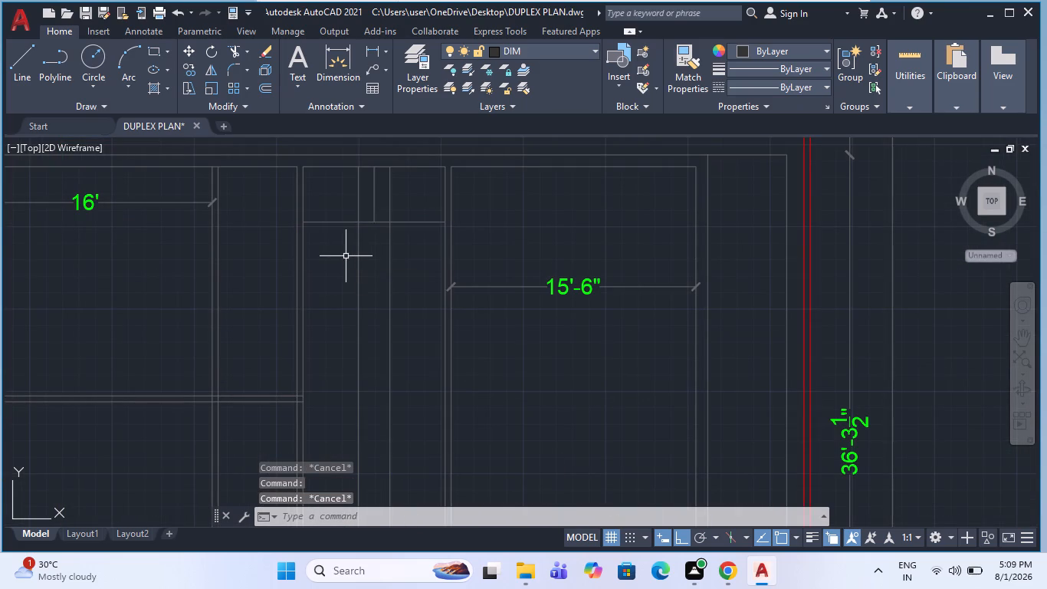
pyautogui.click(307, 223)
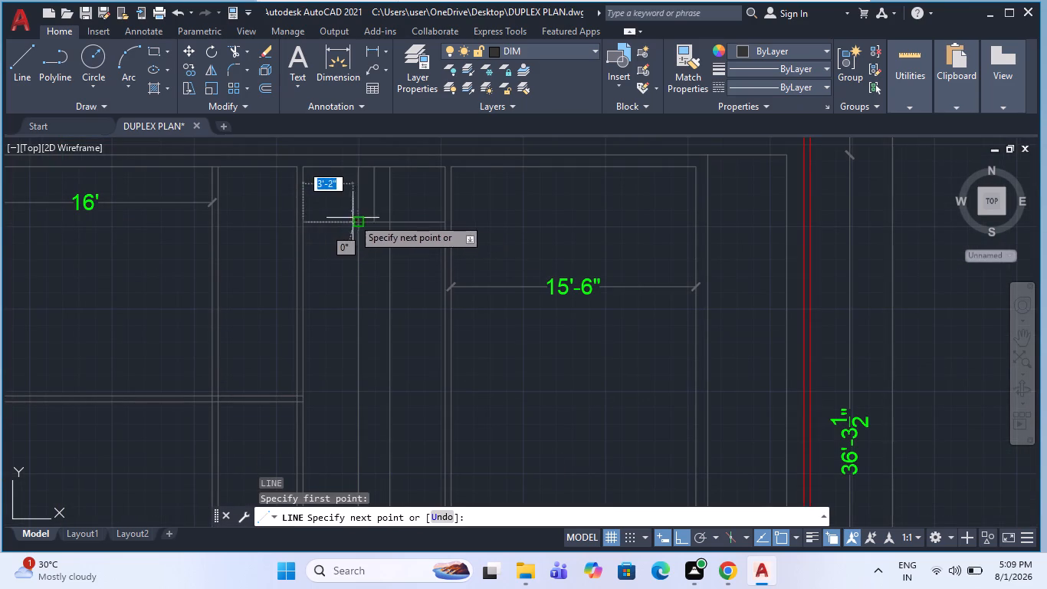
pyautogui.click(355, 219)
pyautogui.press('Escape')
# Offset the flight's top line 1' downward in succession to create the first three tread lines.
pyautogui.press('o')
pyautogui.press('Return')
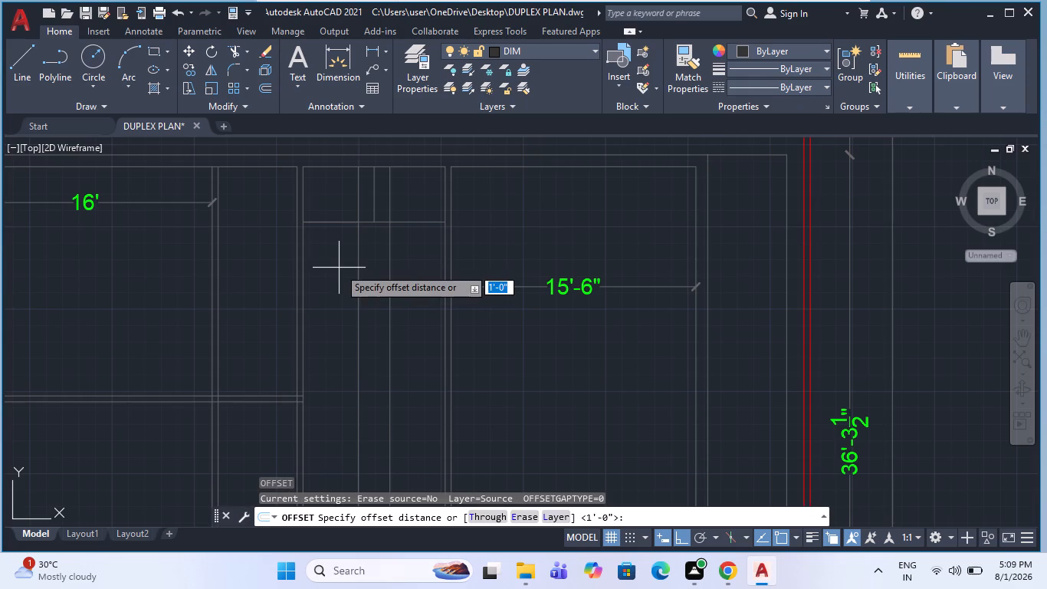
pyautogui.press('space')
pyautogui.click(331, 220)
pyautogui.click(332, 304)
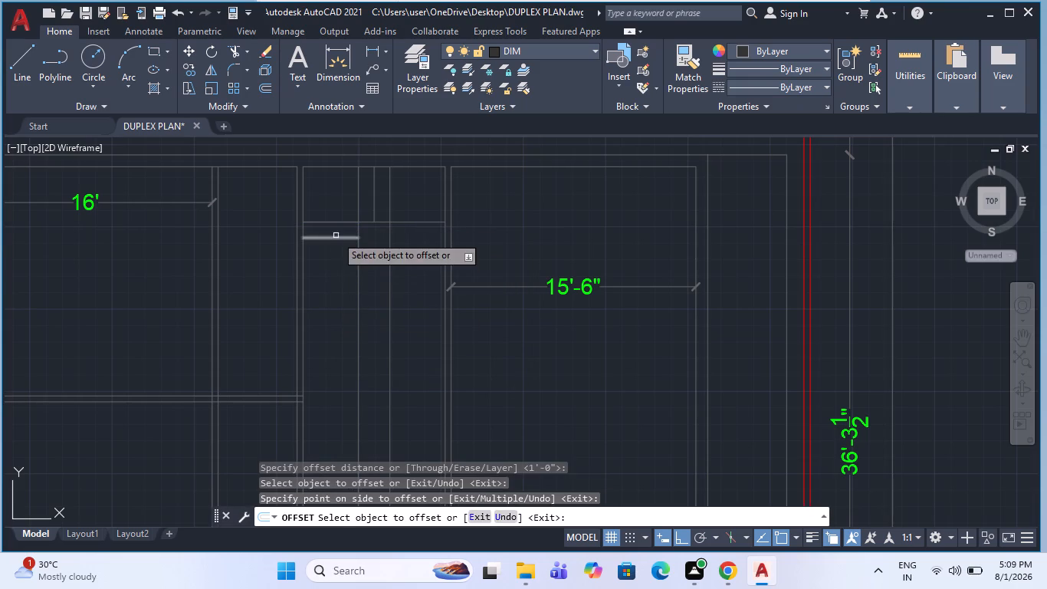
pyautogui.click(336, 235)
pyautogui.click(329, 314)
pyautogui.click(335, 258)
pyautogui.click(337, 253)
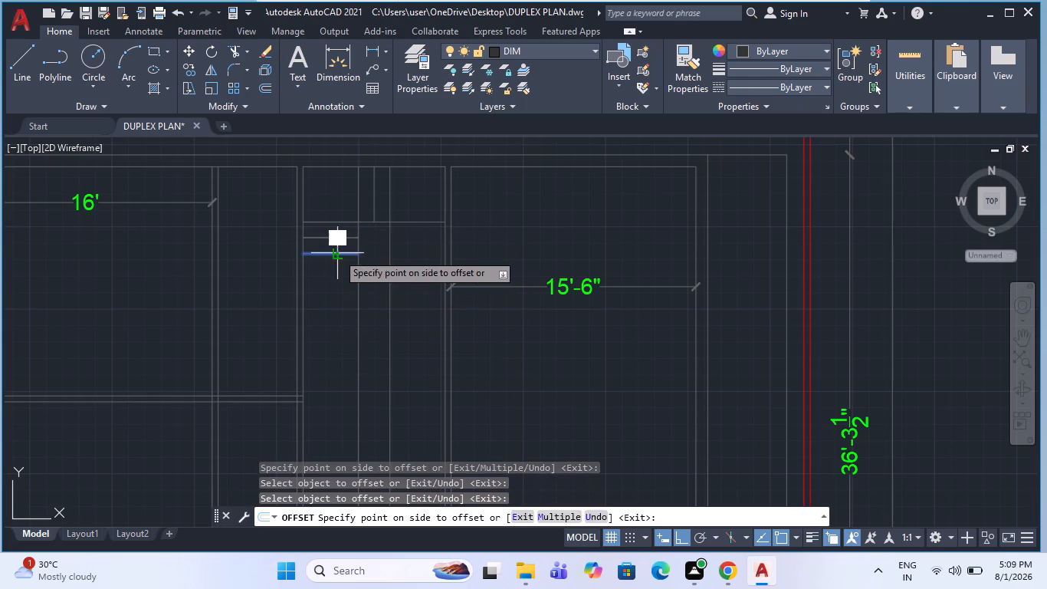
pyautogui.click(332, 329)
pyautogui.click(332, 274)
pyautogui.click(323, 331)
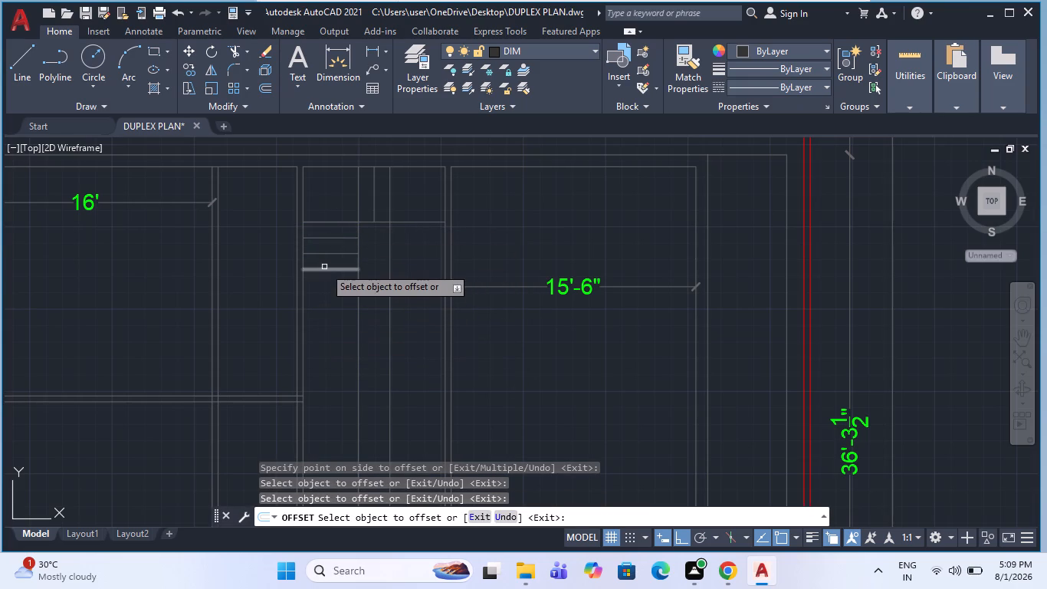
# Add five more tread lines below in the same flight by successive 1' offsets.
pyautogui.click(324, 267)
pyautogui.moveTo(323, 327); pyautogui.dragTo(323, 334)
pyautogui.click(327, 268)
pyautogui.click(326, 334)
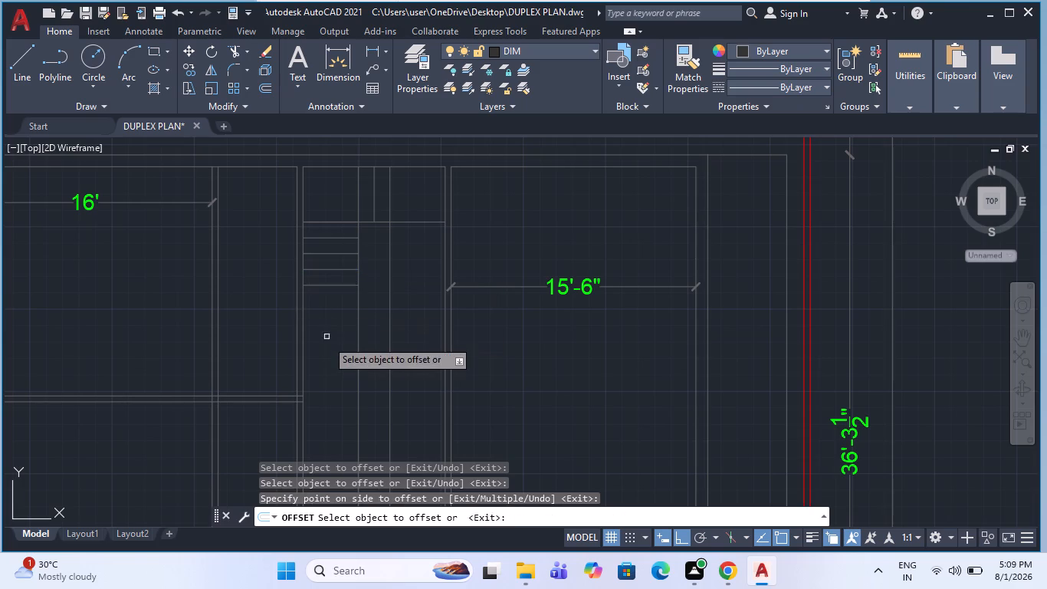
pyautogui.click(328, 285)
pyautogui.click(329, 354)
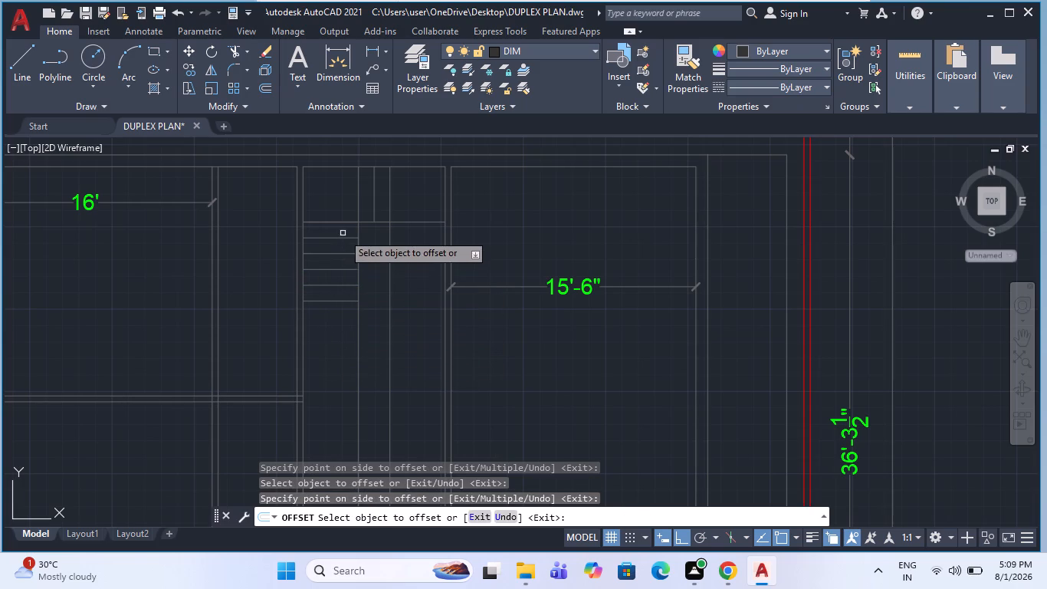
pyautogui.click(333, 299)
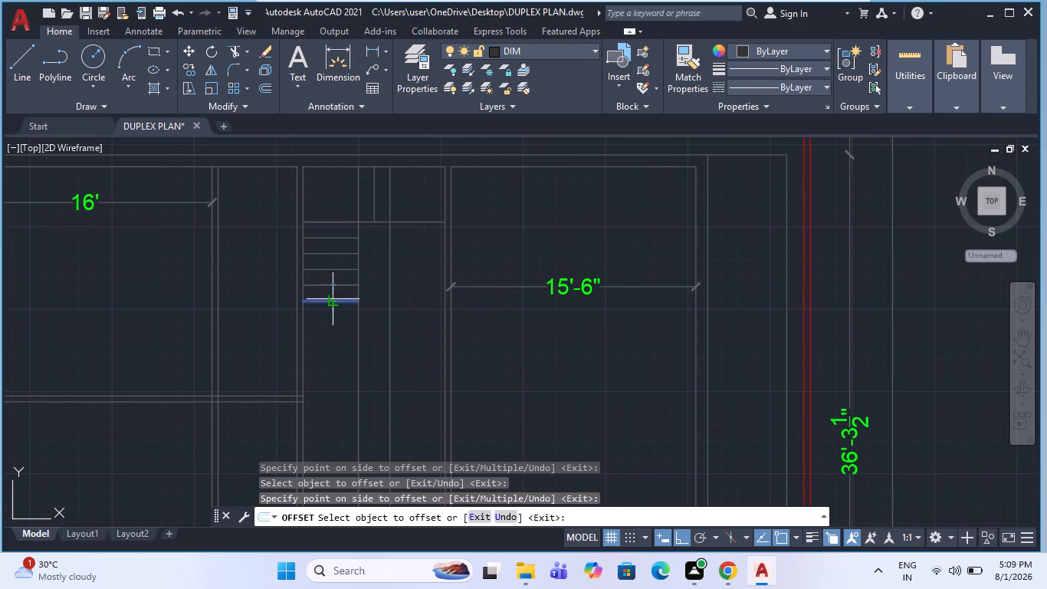
pyautogui.click(329, 348)
pyautogui.click(330, 318)
pyautogui.click(330, 385)
pyautogui.click(331, 332)
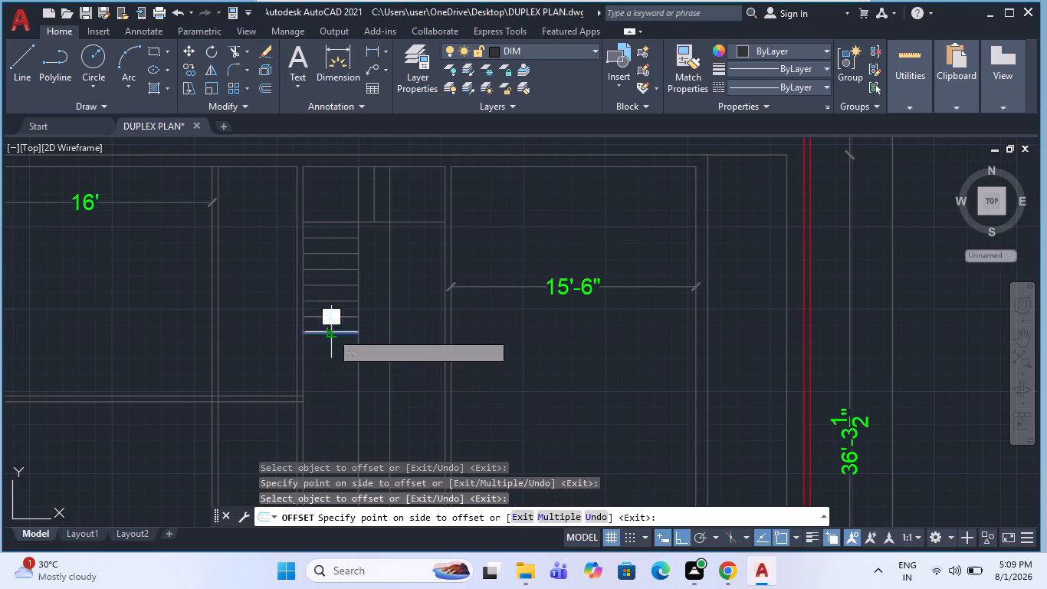
pyautogui.click(333, 393)
pyautogui.click(332, 349)
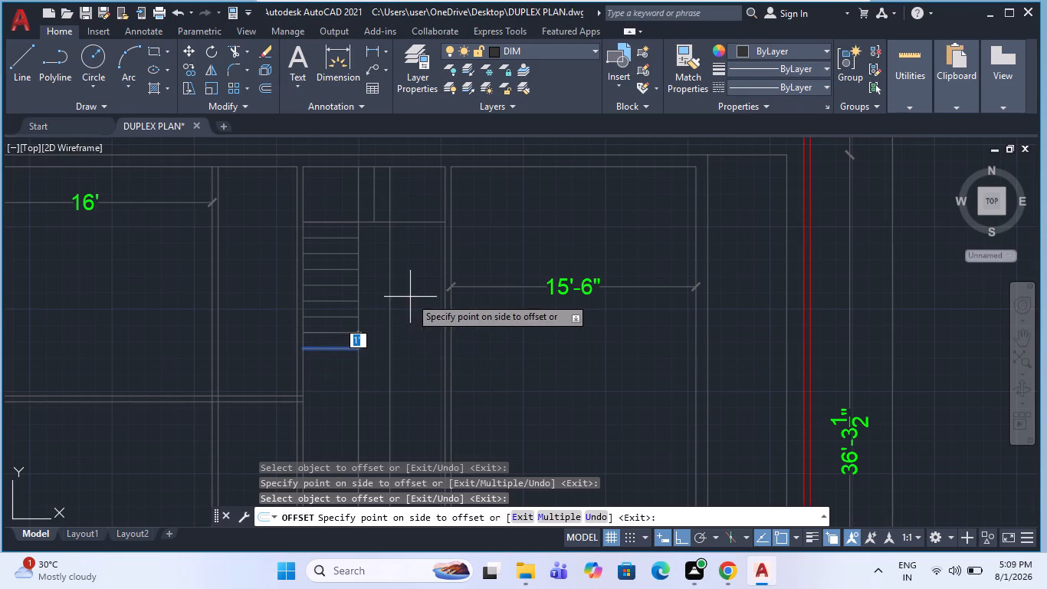
pyautogui.press('Escape')
pyautogui.press('Escape')
# Mirror the eight tread lines about the central bay's vertical centreline, keeping the originals, to form the second flight.
pyautogui.click(341, 370)
pyautogui.click(323, 232)
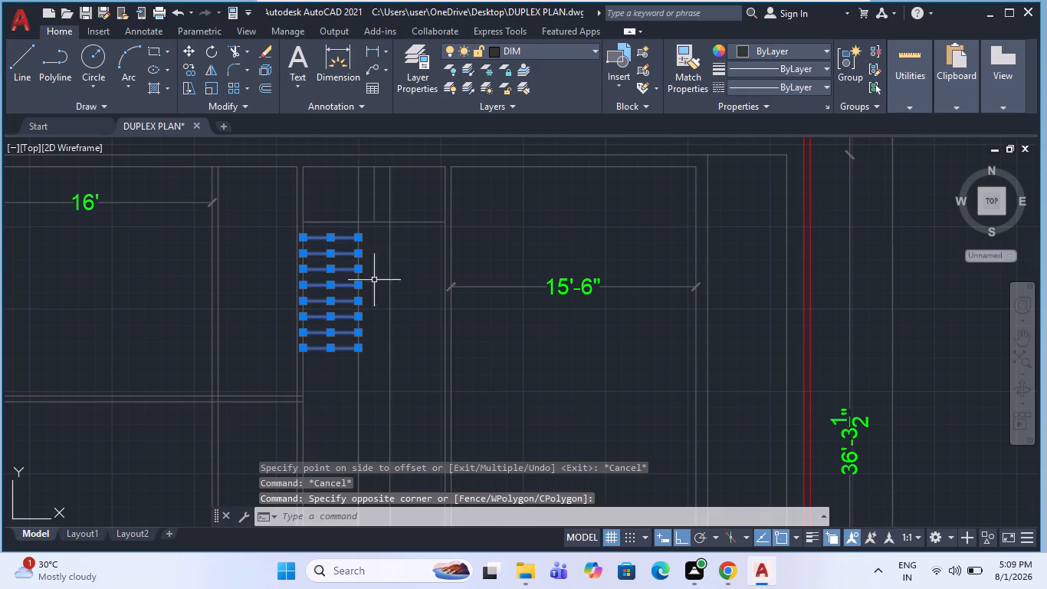
pyautogui.write('MI')
pyautogui.press('Return')
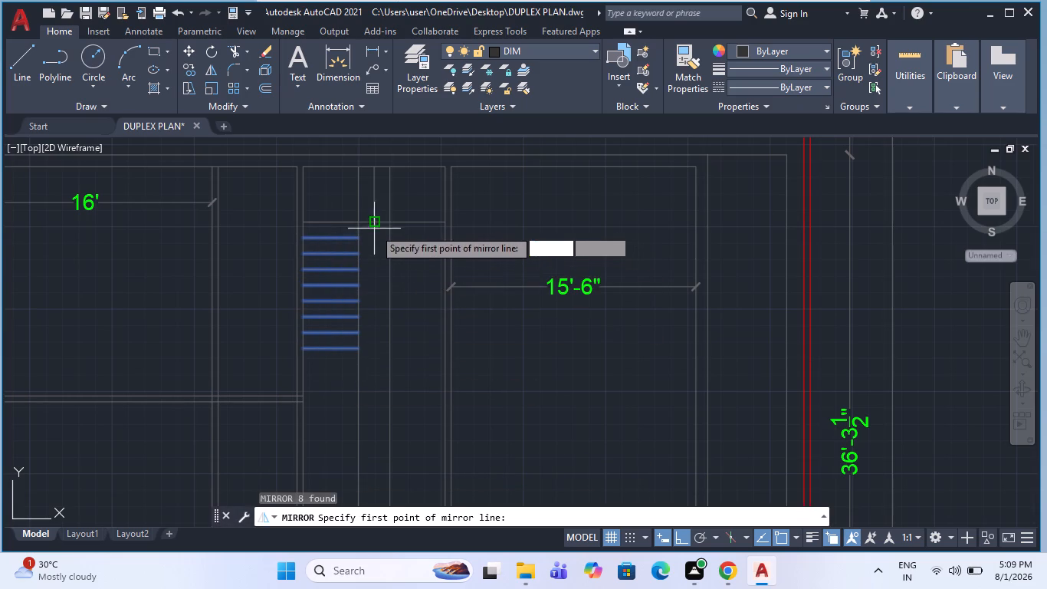
pyautogui.click(373, 223)
pyautogui.click(373, 386)
pyautogui.press('space')
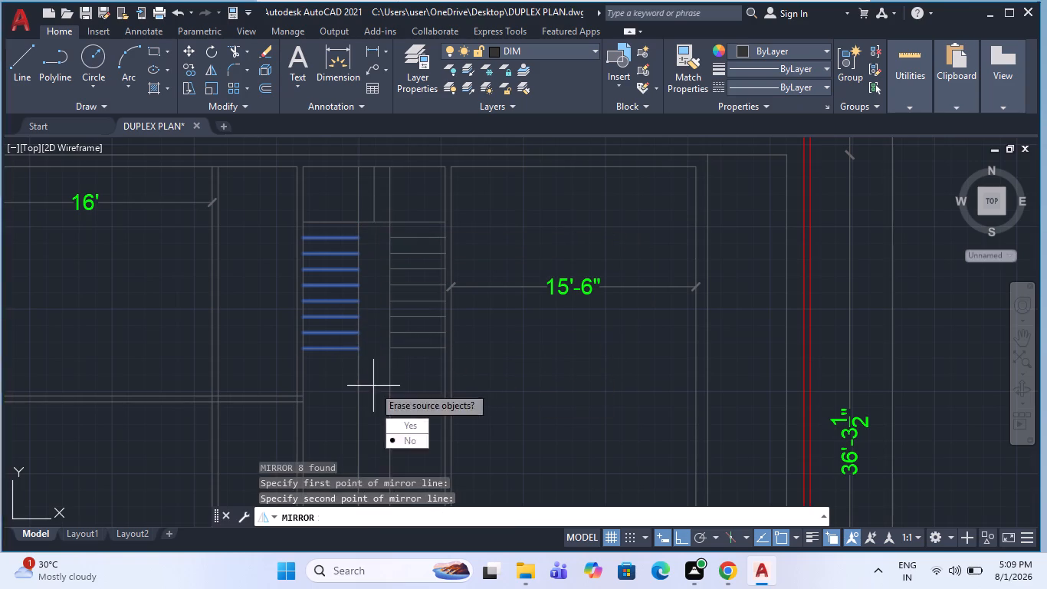
pyautogui.press('Escape')
pyautogui.scroll(-1, 389, 268)
pyautogui.press('Escape')
pyautogui.scroll(1, 378, 297)
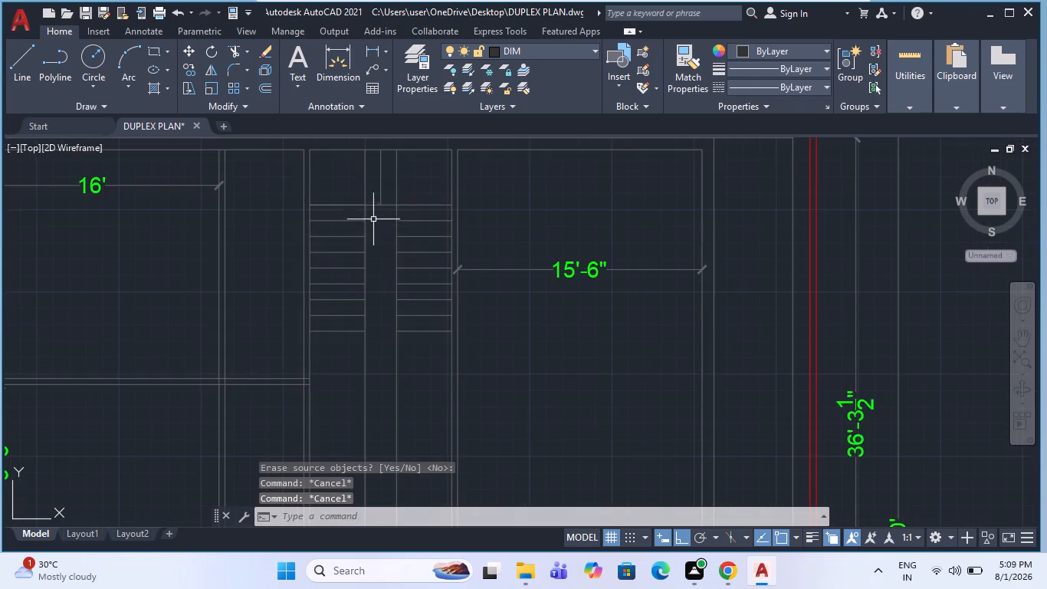
# Trim the two vertical flight edge lines below the lowest treads of both flights.
pyautogui.scroll(-1, 386, 236)
pyautogui.press('t')
pyautogui.write('R')
pyautogui.press('space')
pyautogui.scroll(-1, 374, 265)
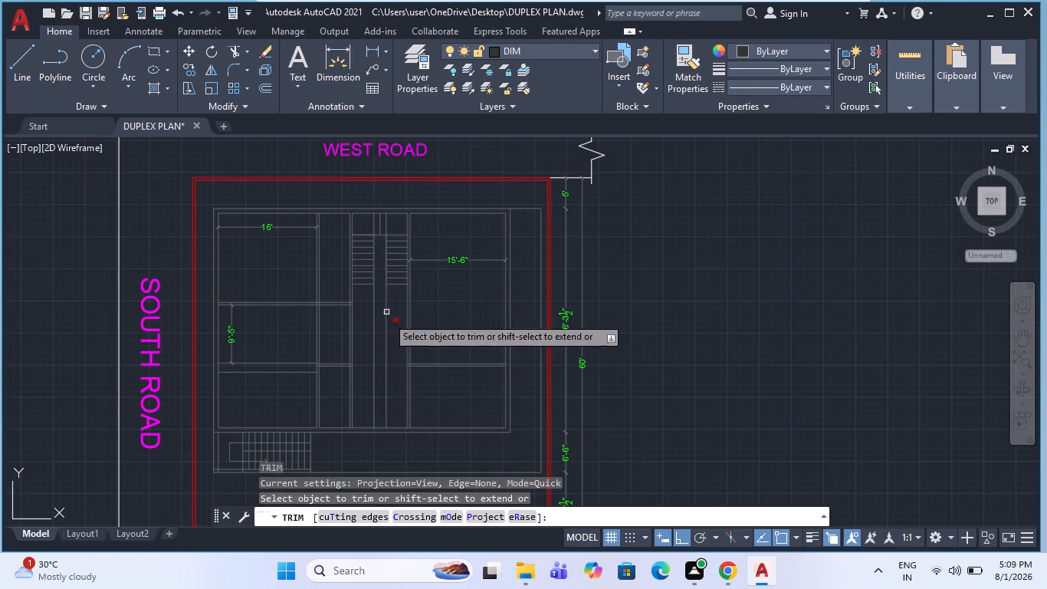
pyautogui.click(393, 343)
pyautogui.click(370, 354)
pyautogui.press('Escape')
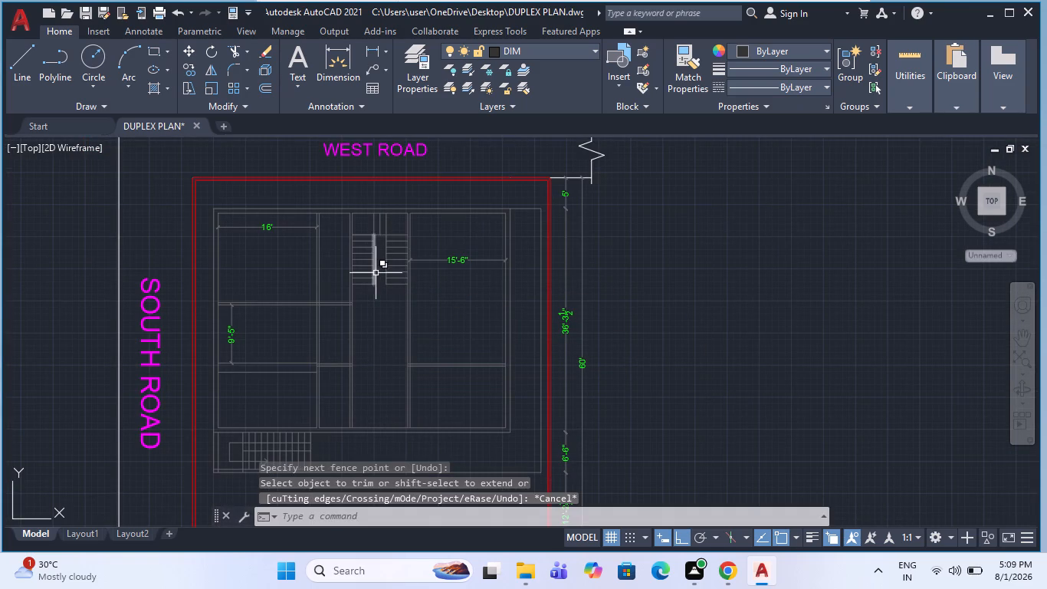
# Examine the new two-flight staircase and its position within the floor plan.
pyautogui.scroll(2, 380, 251)
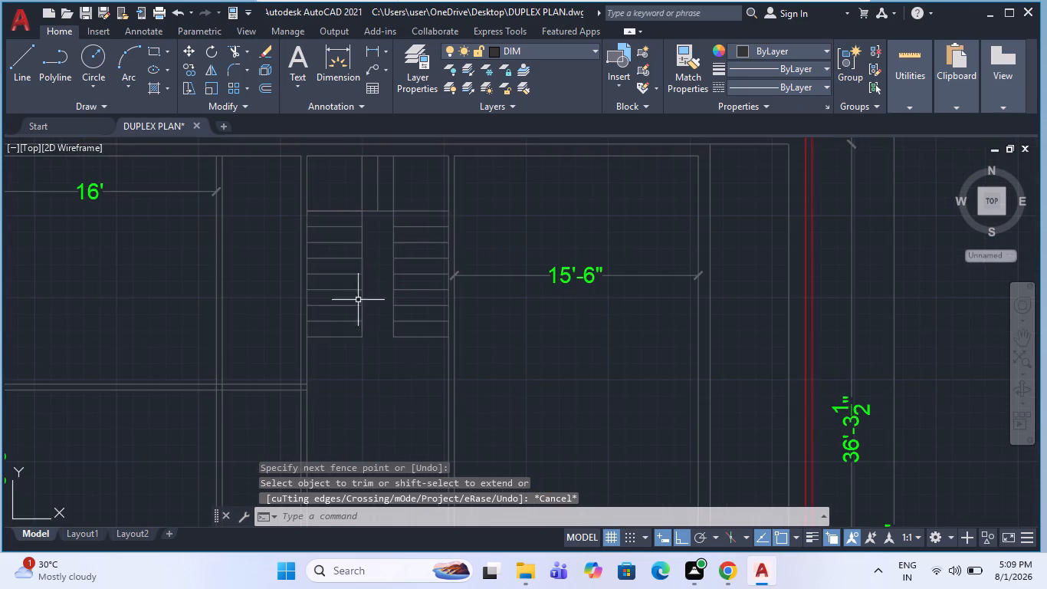
pyautogui.scroll(2, 359, 235)
pyautogui.scroll(-2, 355, 246)
pyautogui.press('Escape')
pyautogui.scroll(-1, 390, 222)
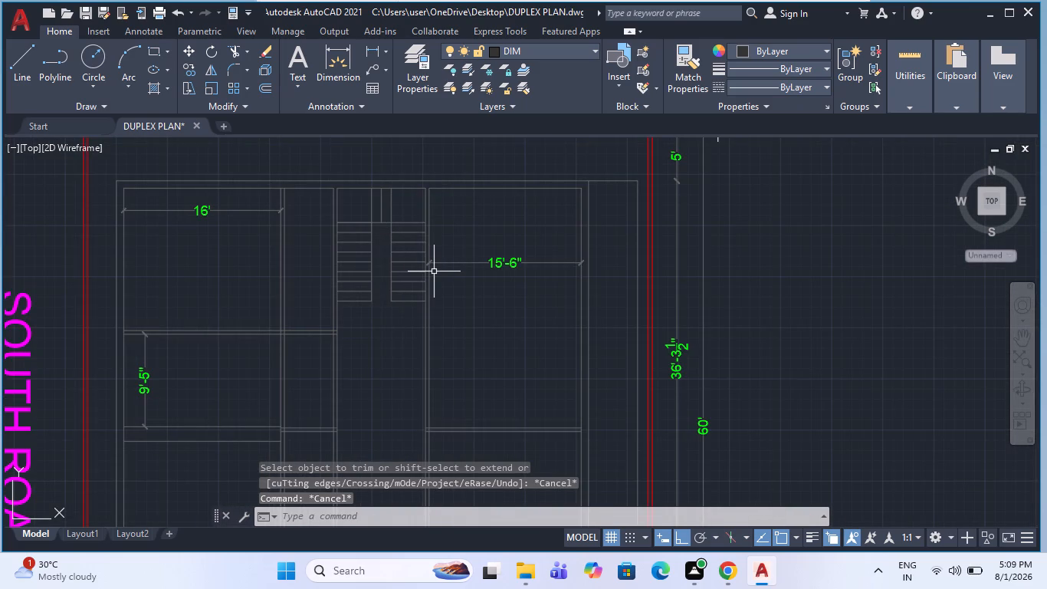
pyautogui.scroll(-2, 405, 228)
pyautogui.scroll(1, 407, 280)
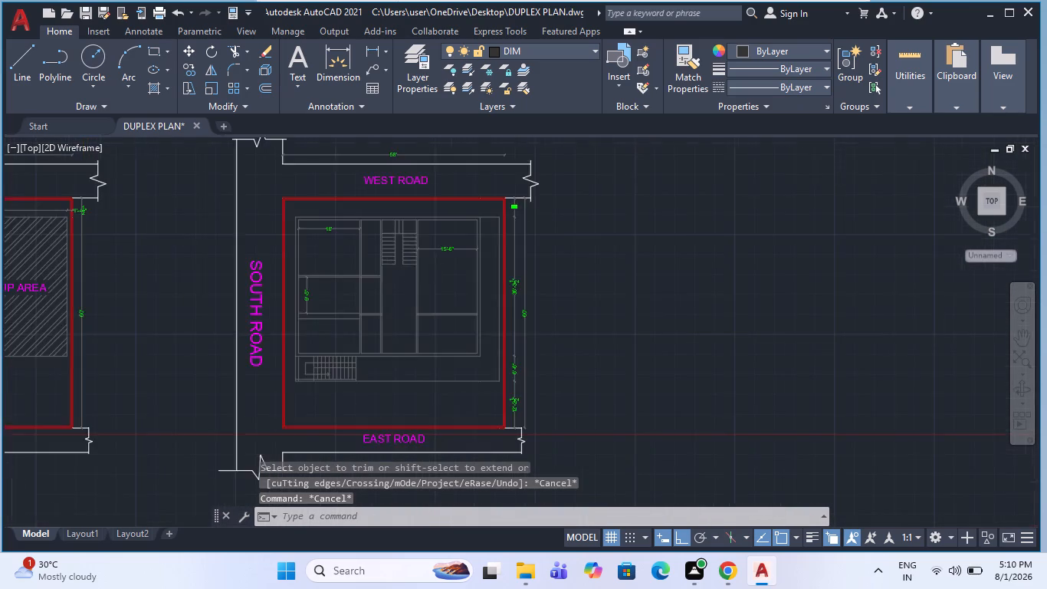
pyautogui.scroll(1, 407, 280)
pyautogui.scroll(-1, 376, 251)
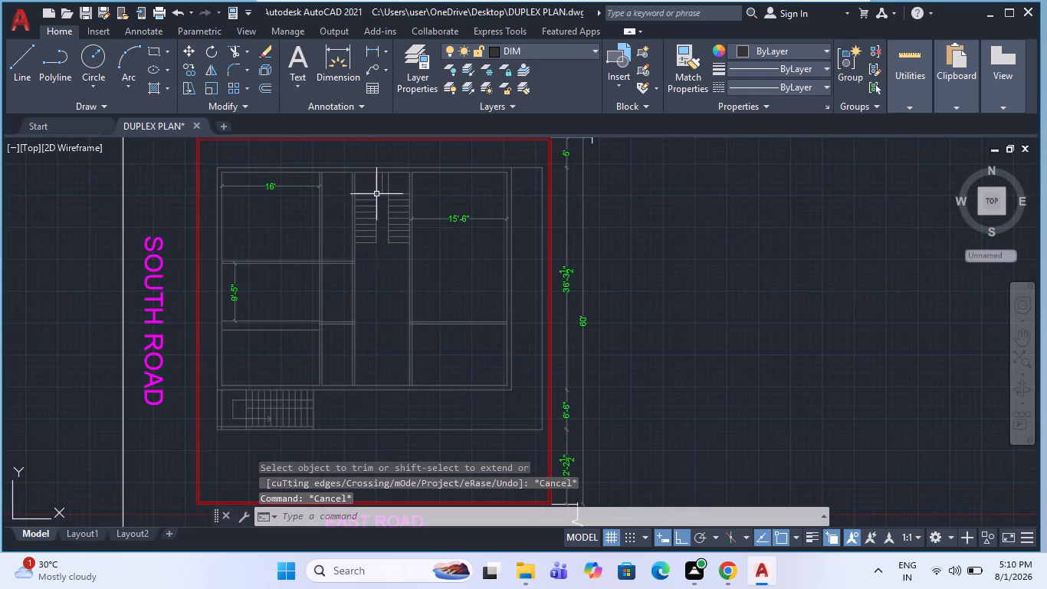
pyautogui.scroll(2, 379, 189)
pyautogui.scroll(1, 337, 235)
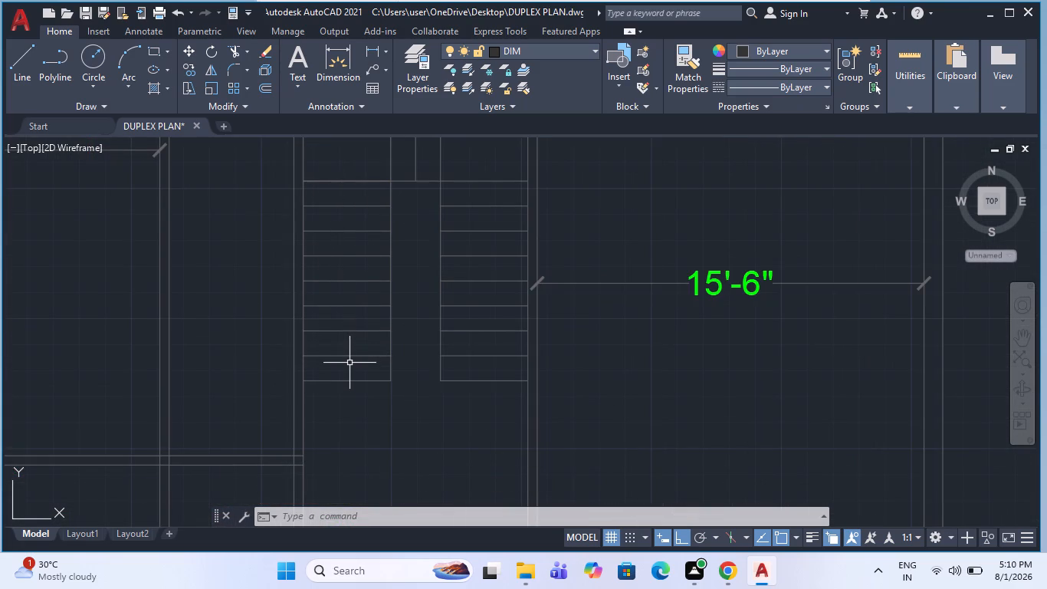
# Add two more treads below the lowest tread of the flight nearer the 16' room by successive 1' offsets.
pyautogui.scroll(-1, 350, 363)
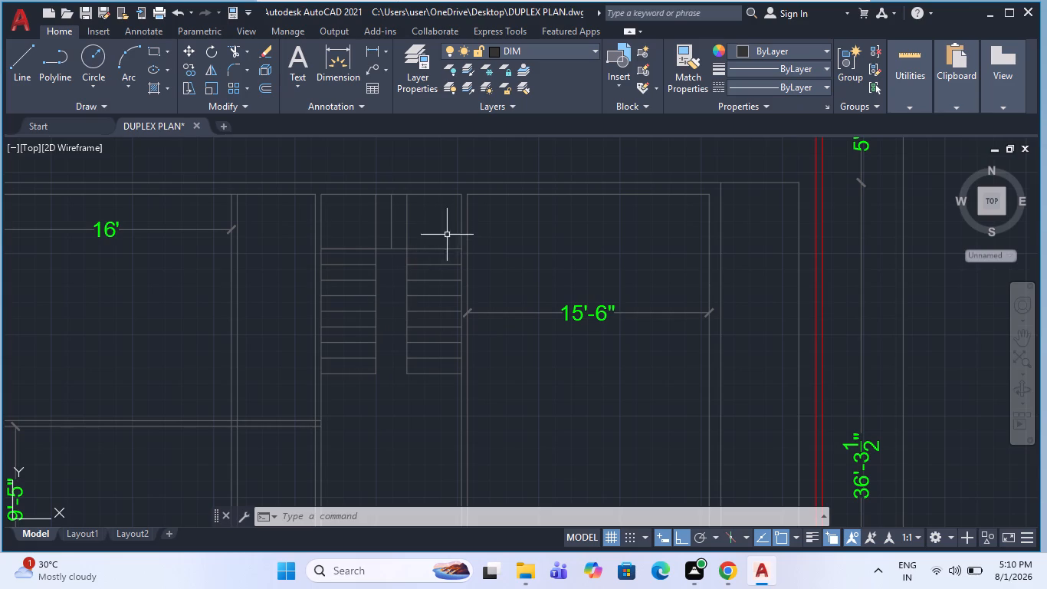
pyautogui.scroll(-1, 386, 330)
pyautogui.scroll(1, 397, 373)
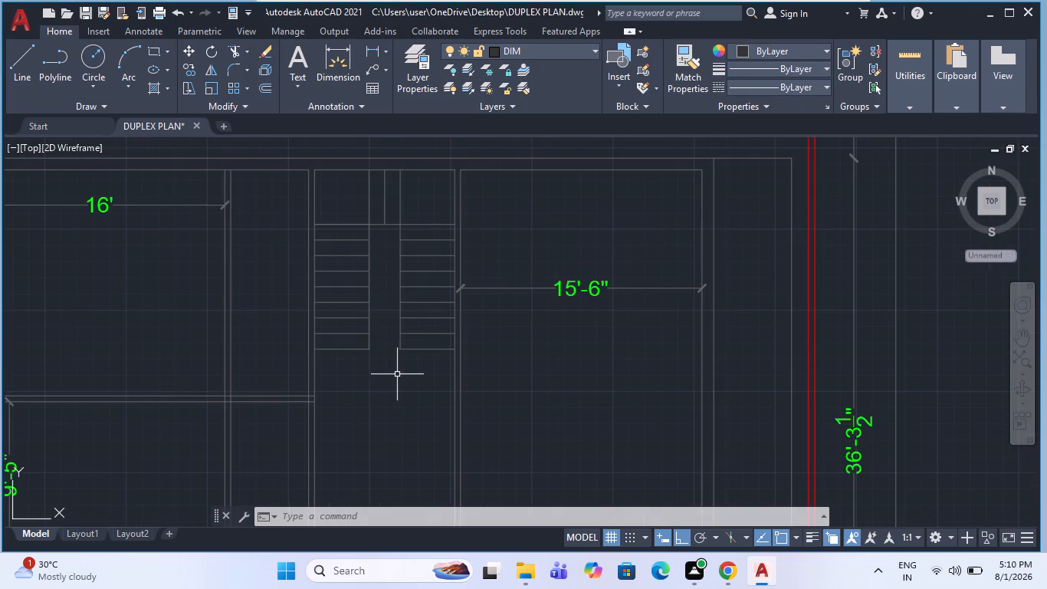
pyautogui.press('Escape')
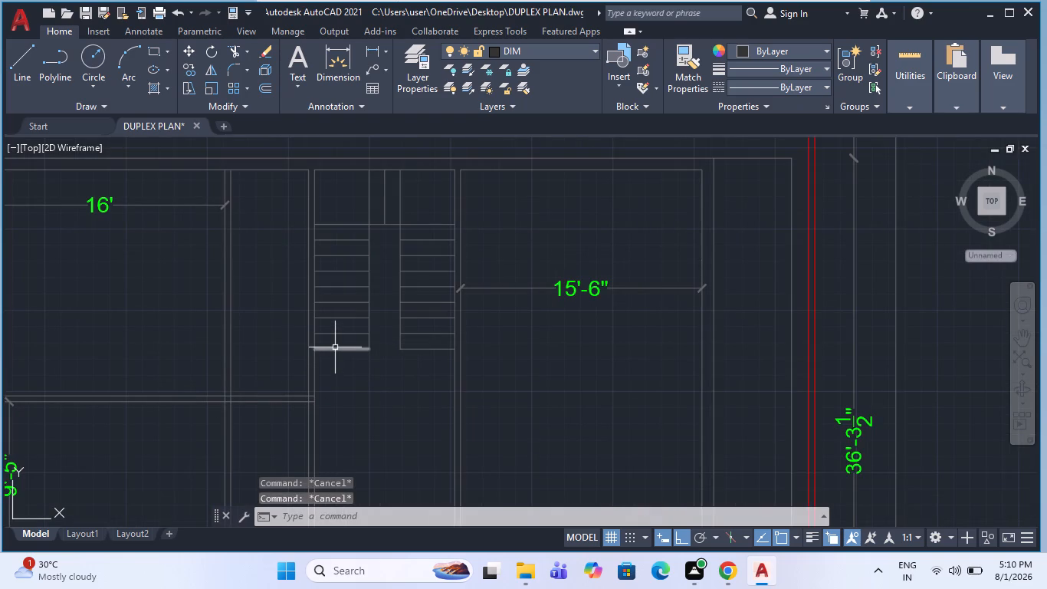
pyautogui.scroll(1, 327, 345)
pyautogui.press('p')
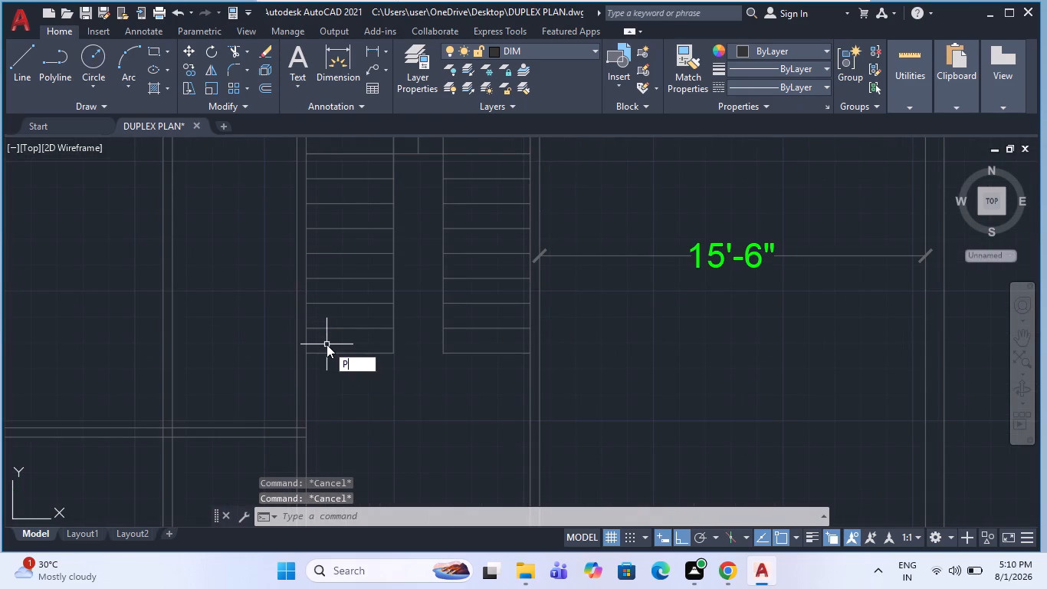
pyautogui.press('BackSpace')
pyautogui.press('o')
pyautogui.press('Return')
pyautogui.press('space')
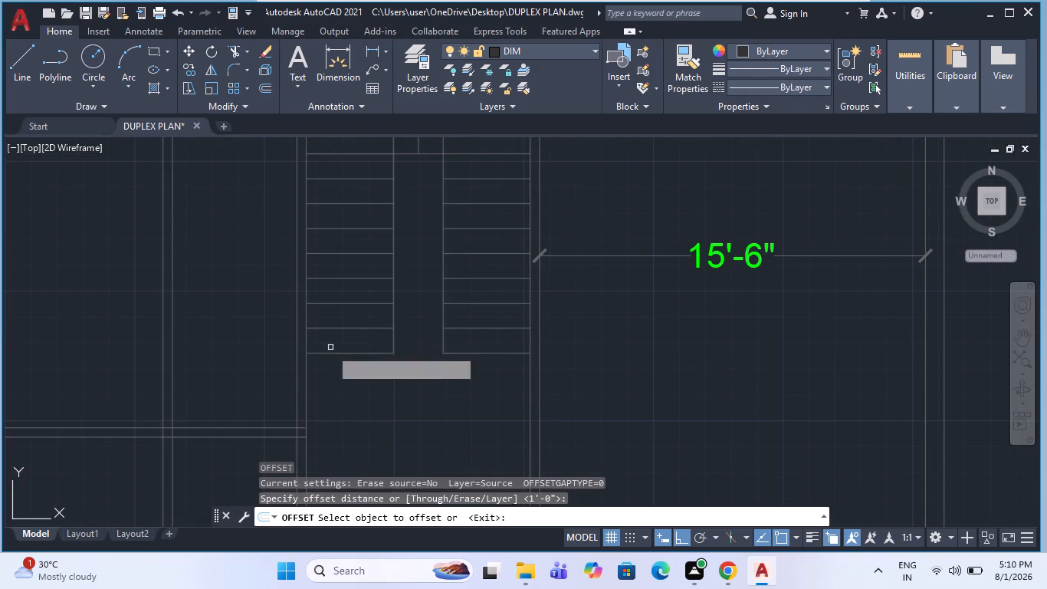
pyautogui.click(340, 356)
pyautogui.click(346, 354)
pyautogui.click(334, 415)
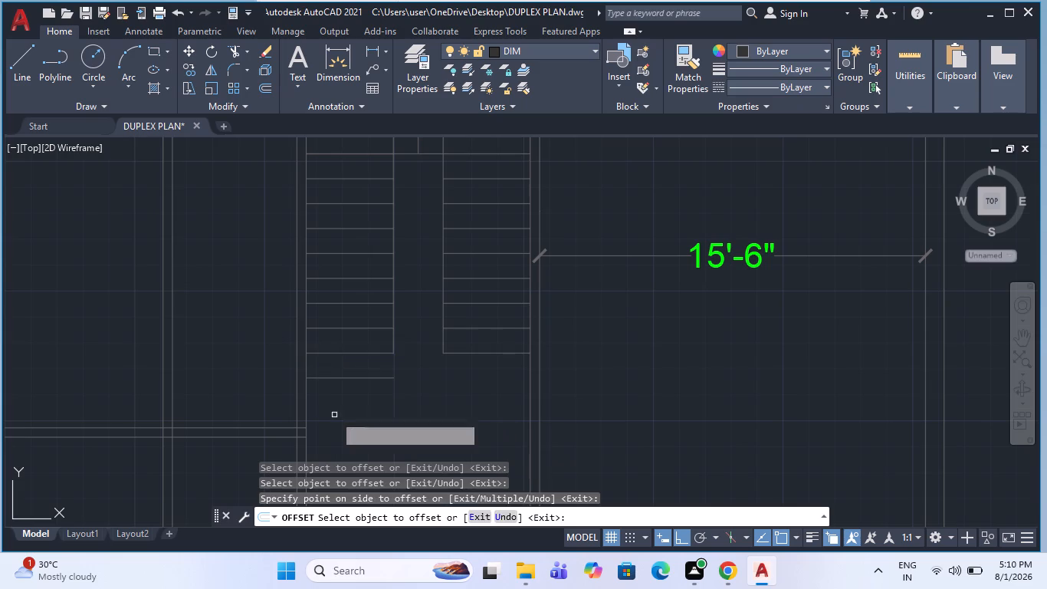
pyautogui.click(350, 377)
pyautogui.click(346, 429)
pyautogui.press('Escape')
# Extend that flight's inner edge line down to its new lowest tread.
pyautogui.write('EX')
pyautogui.press('space')
pyautogui.click(393, 344)
pyautogui.click(395, 350)
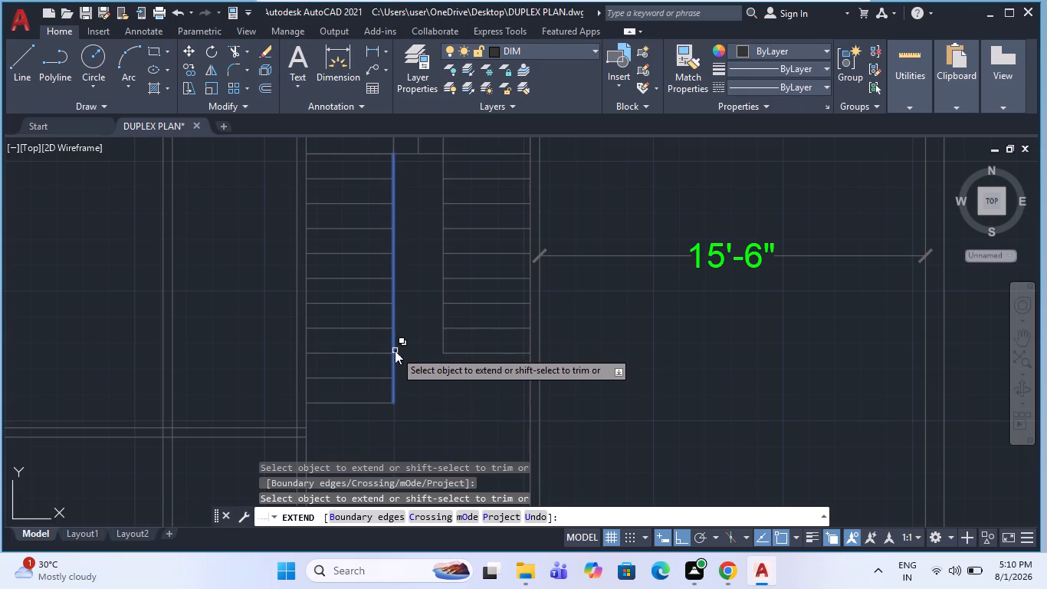
pyautogui.press('Escape')
pyautogui.scroll(-1, 326, 360)
pyautogui.scroll(1, 379, 380)
pyautogui.click(361, 358)
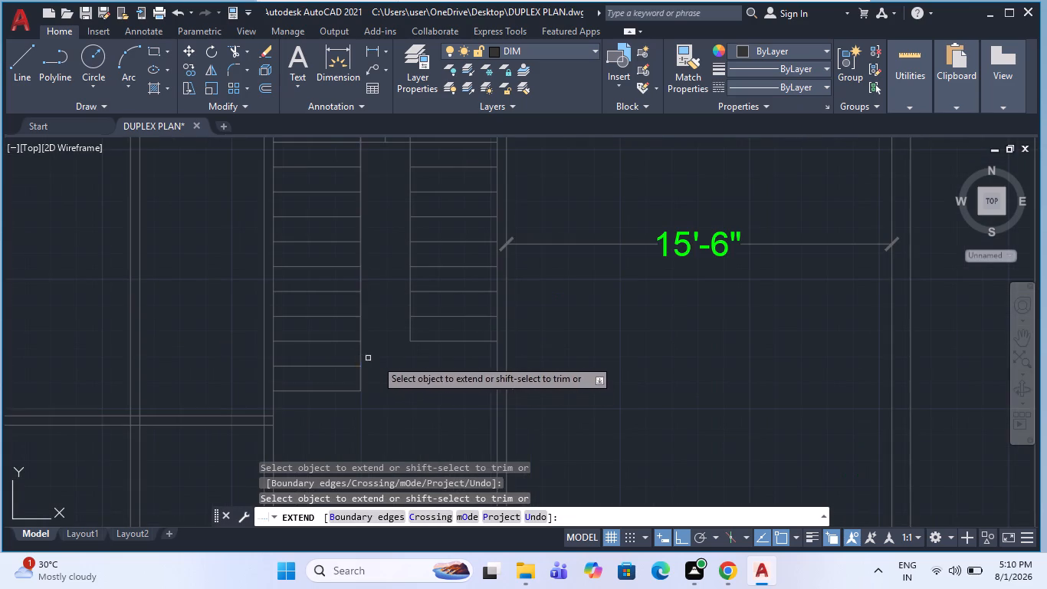
pyautogui.press('Escape')
pyautogui.scroll(-2, 369, 370)
pyautogui.press('Escape')
# Mirror the two new tread lines about the stair bay's vertical centreline into the second flight, keeping the originals.
pyautogui.scroll(2, 397, 383)
pyautogui.scroll(-1, 361, 313)
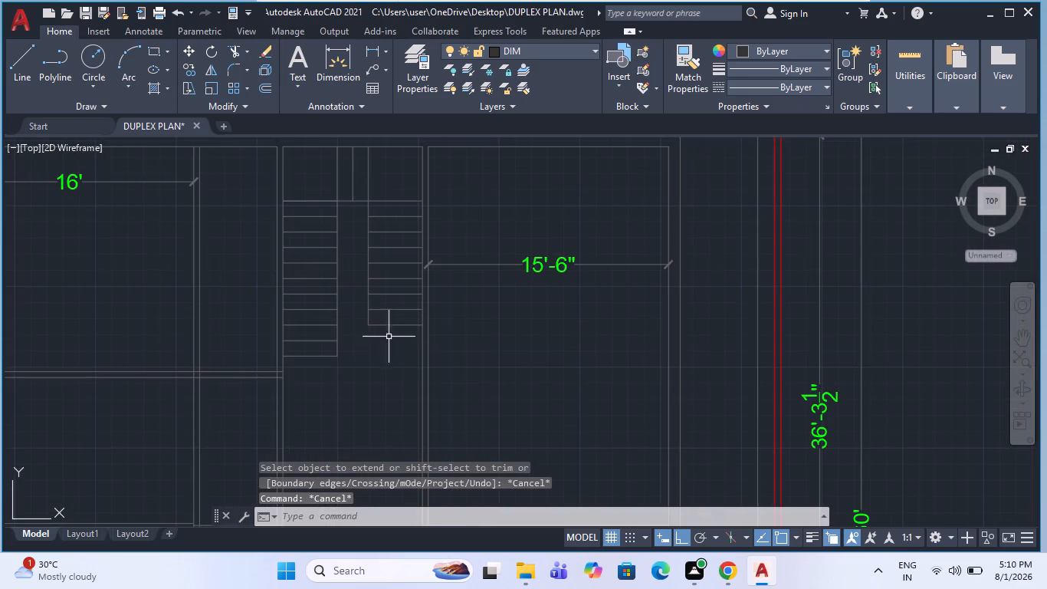
pyautogui.scroll(2, 333, 364)
pyautogui.click(333, 364)
pyautogui.click(299, 300)
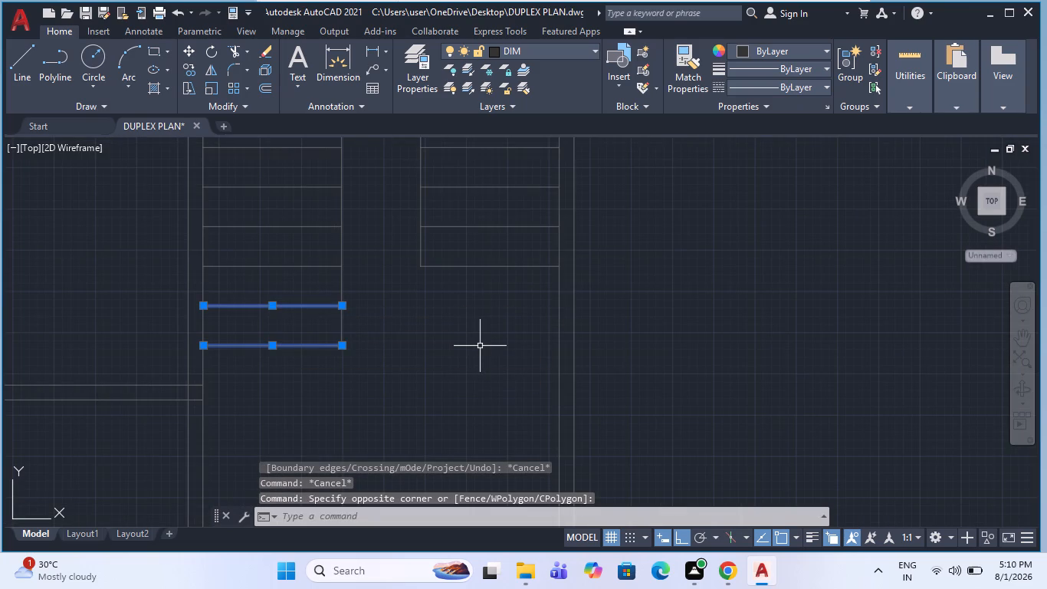
pyautogui.write('MI')
pyautogui.press('Return')
pyautogui.scroll(-2, 447, 392)
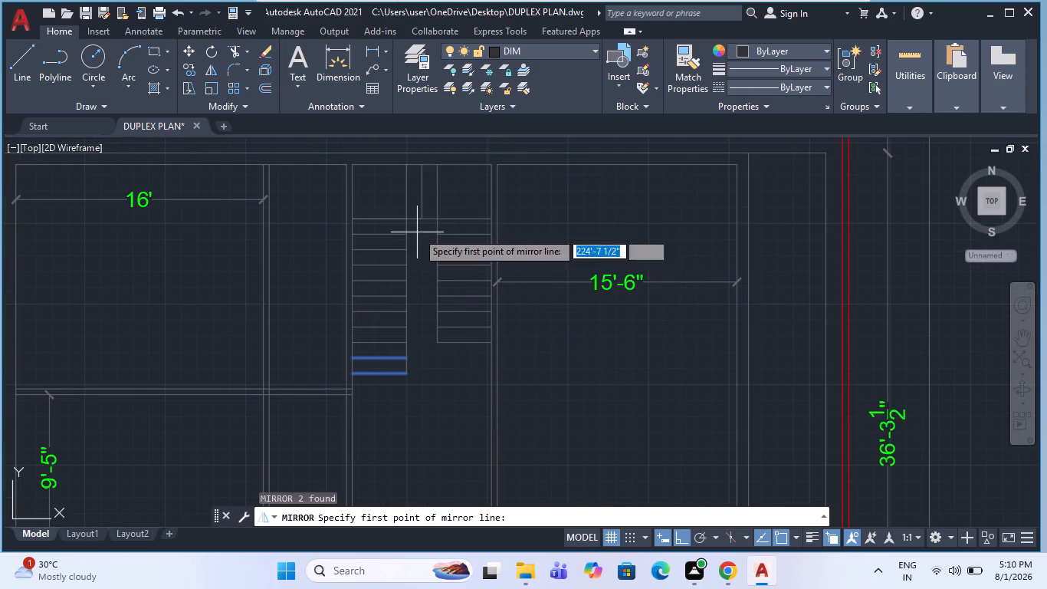
pyautogui.click(420, 224)
pyautogui.click(422, 266)
pyautogui.press('space')
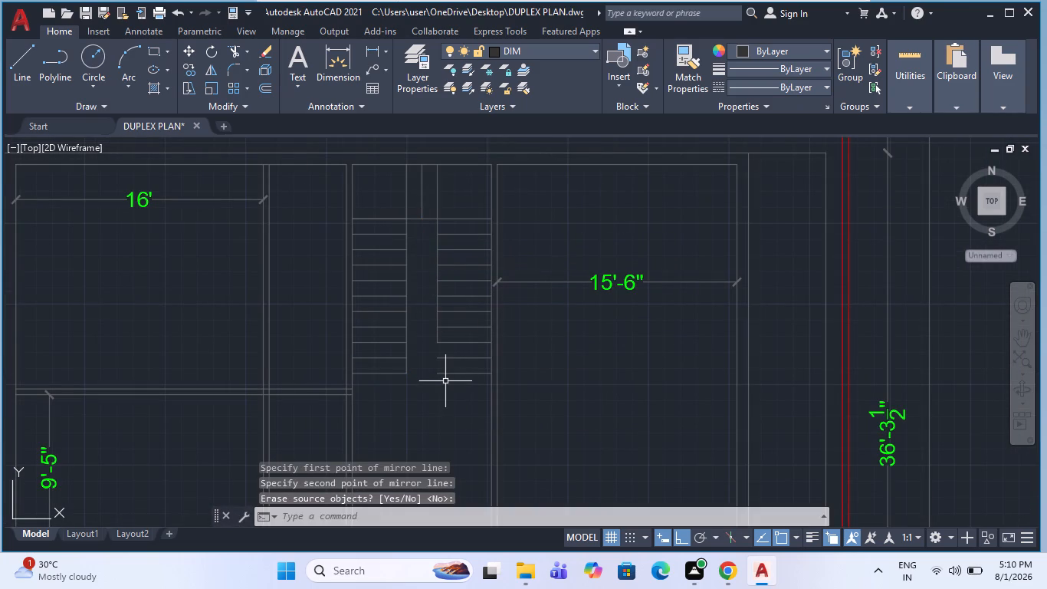
# Fillet the second flight's inner edge line to its new lowest tread with a zero-radius corner.
pyautogui.press('f')
pyautogui.press('space')
pyautogui.click(439, 333)
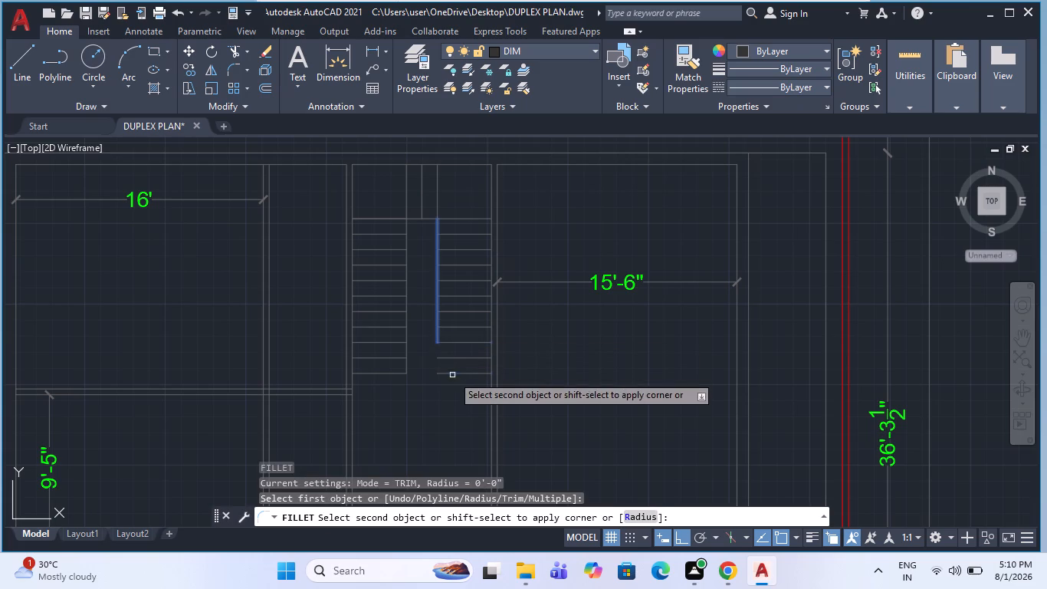
pyautogui.click(452, 375)
pyautogui.press('Escape')
pyautogui.scroll(-2, 404, 344)
pyautogui.press('Escape')
# Trim both vertical wall lines beside the central bay between the two cross walls below the staircase.
pyautogui.scroll(1, 444, 357)
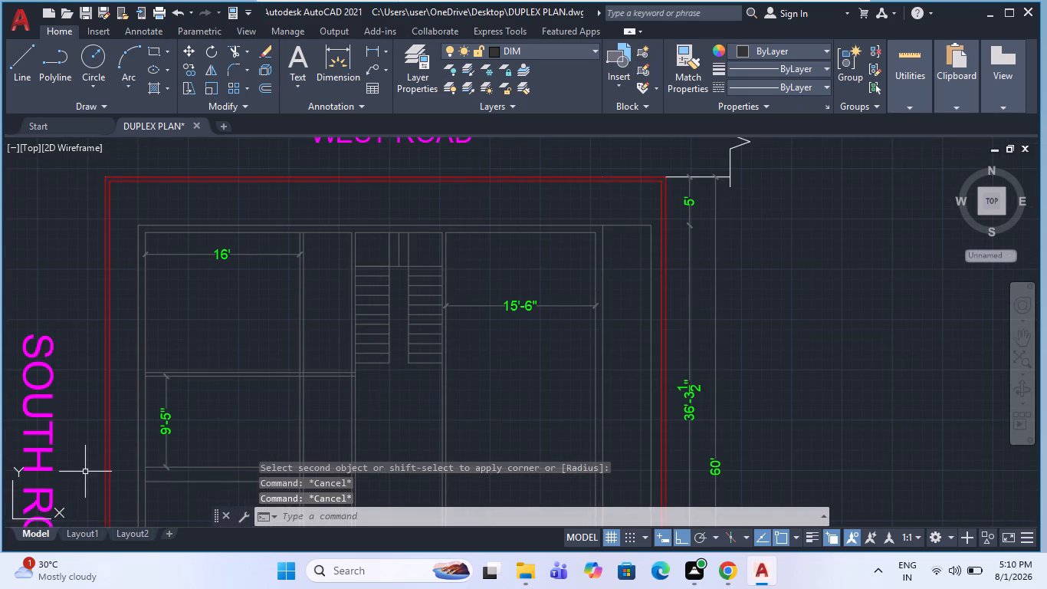
pyautogui.scroll(-2, 498, 291)
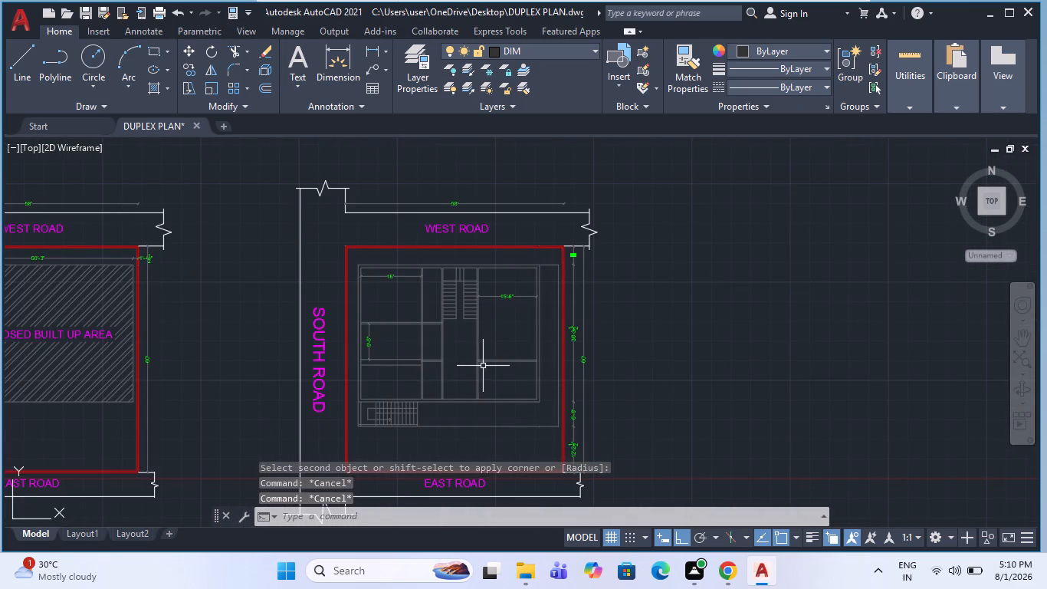
pyautogui.scroll(2, 440, 344)
pyautogui.write('TR')
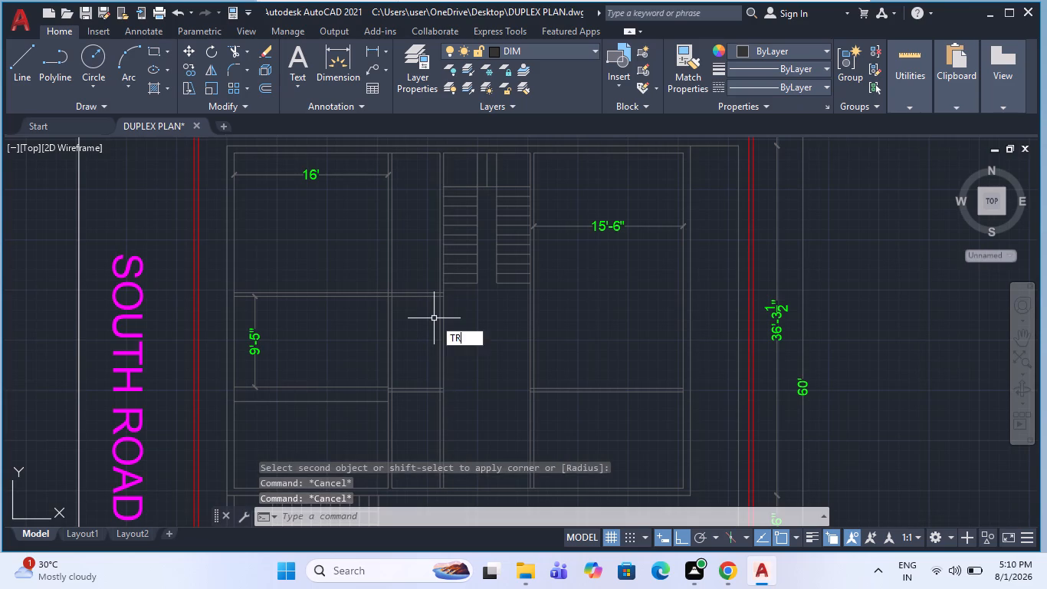
pyautogui.press('space')
pyautogui.click(427, 341)
pyautogui.click(481, 346)
pyautogui.press('Escape')
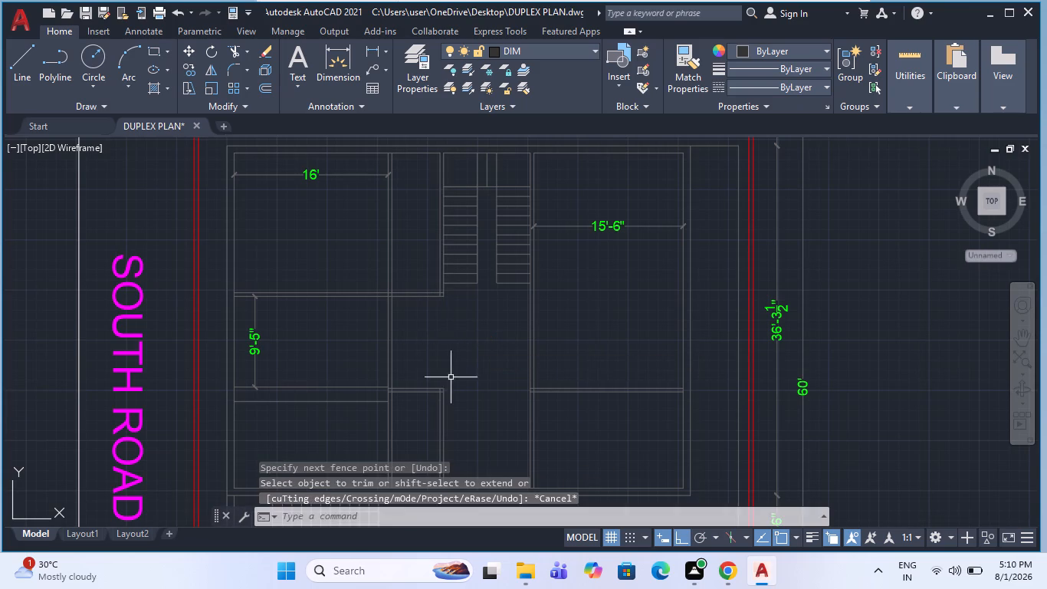
# Move the inner line of the remaining lower wall beside the central bay 4.5" away from the bay.
pyautogui.scroll(-1, 451, 377)
pyautogui.scroll(1, 437, 405)
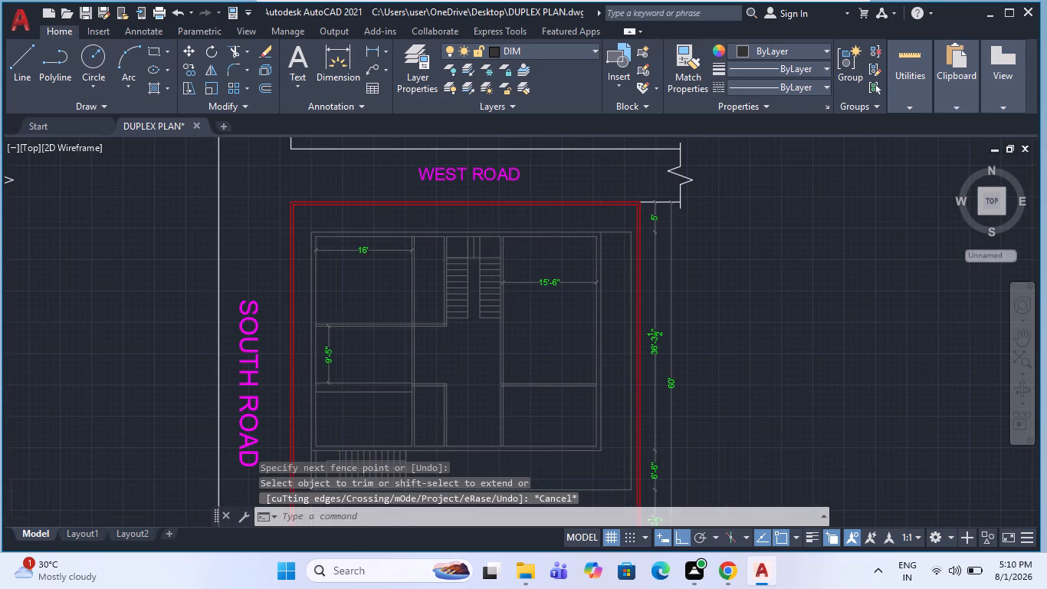
pyautogui.scroll(2, 437, 405)
pyautogui.press('Escape')
pyautogui.click(461, 398)
pyautogui.press('m')
pyautogui.press('Return')
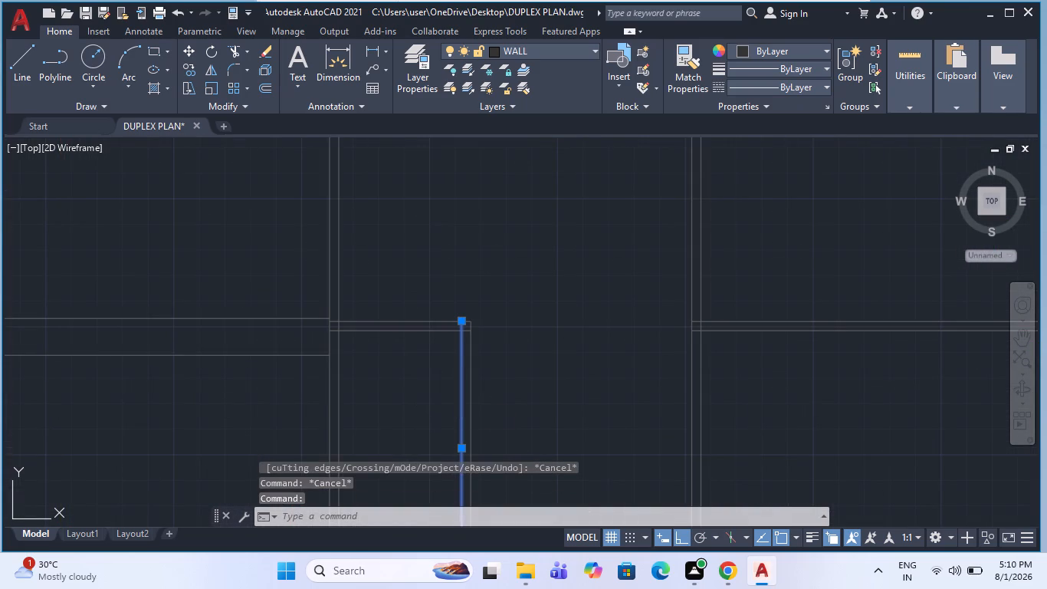
pyautogui.scroll(2, 455, 350)
pyautogui.click(463, 315)
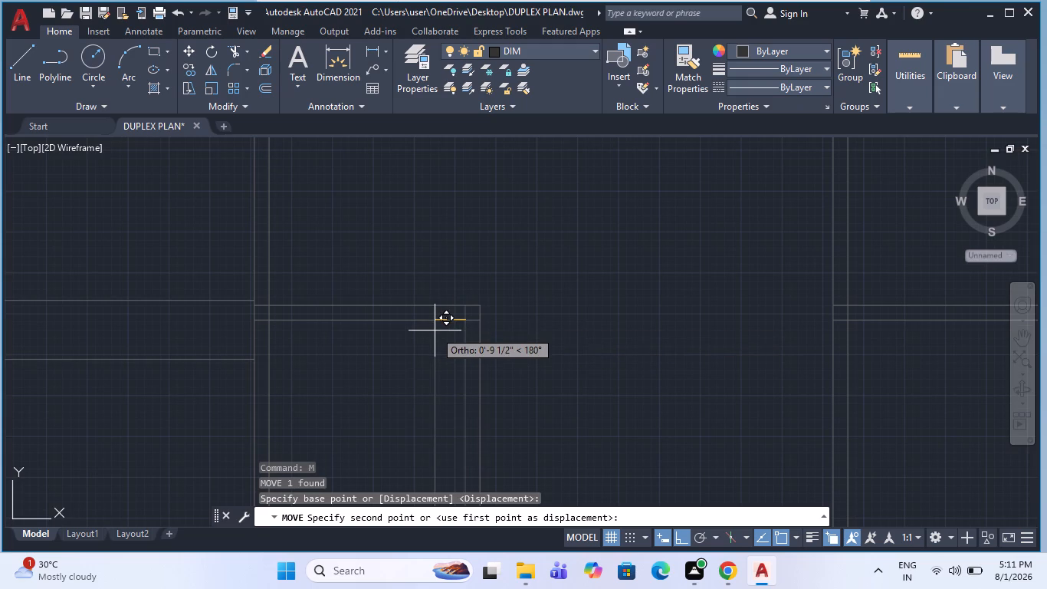
pyautogui.write('4.5"')
pyautogui.press('Return')
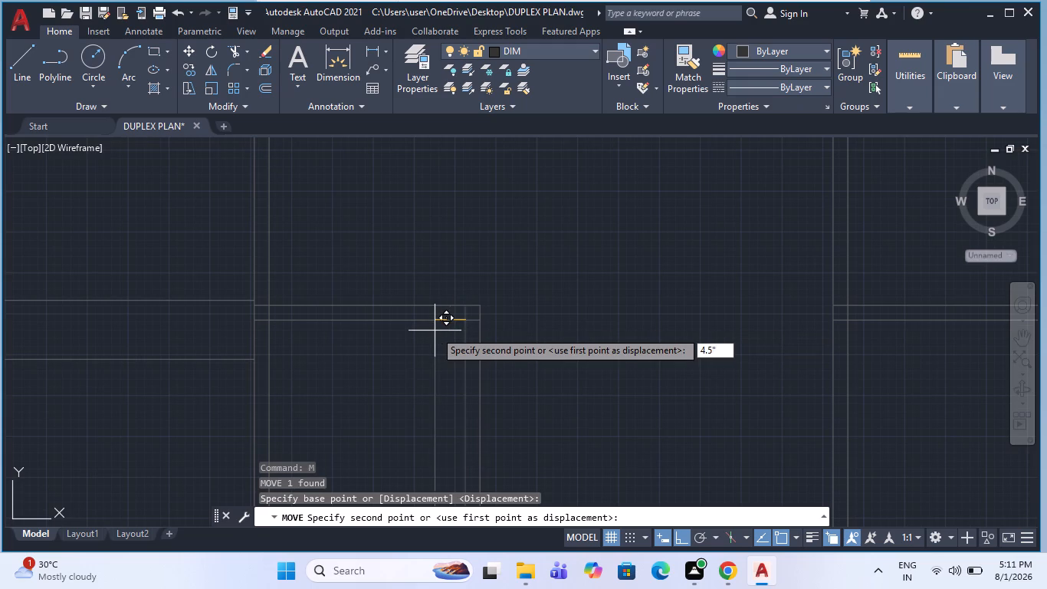
pyautogui.scroll(-2, 473, 331)
pyautogui.press('Escape')
pyautogui.scroll(2, 468, 344)
pyautogui.press('Escape')
pyautogui.scroll(-3, 457, 317)
pyautogui.press('Escape')
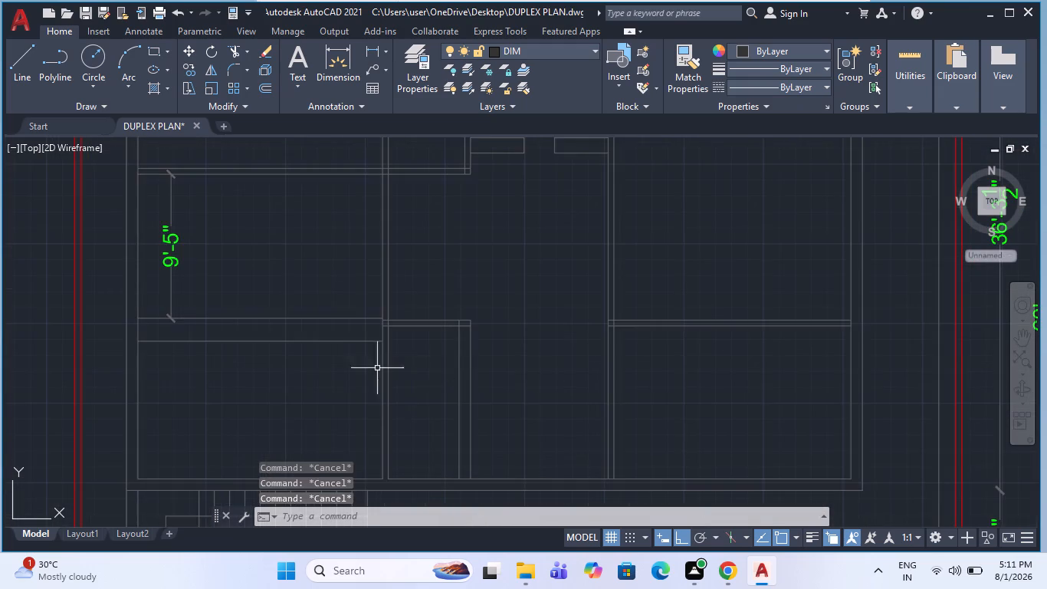
# Add a vertical linear dimension to the 15'-6" wide room, from its upper wall to the cross wall below.
pyautogui.scroll(-1, 412, 331)
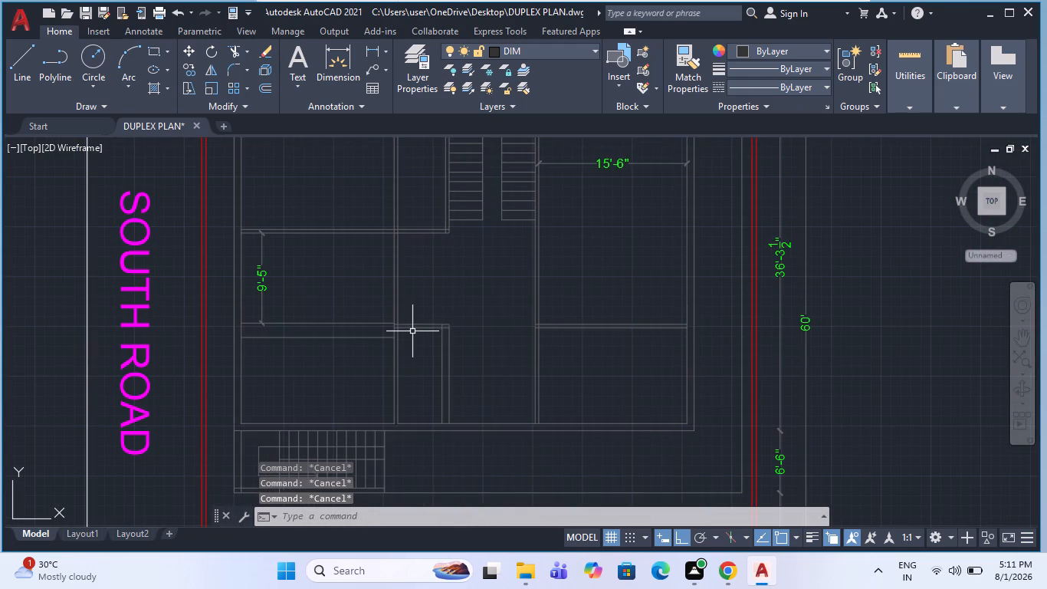
pyautogui.scroll(-1, 482, 327)
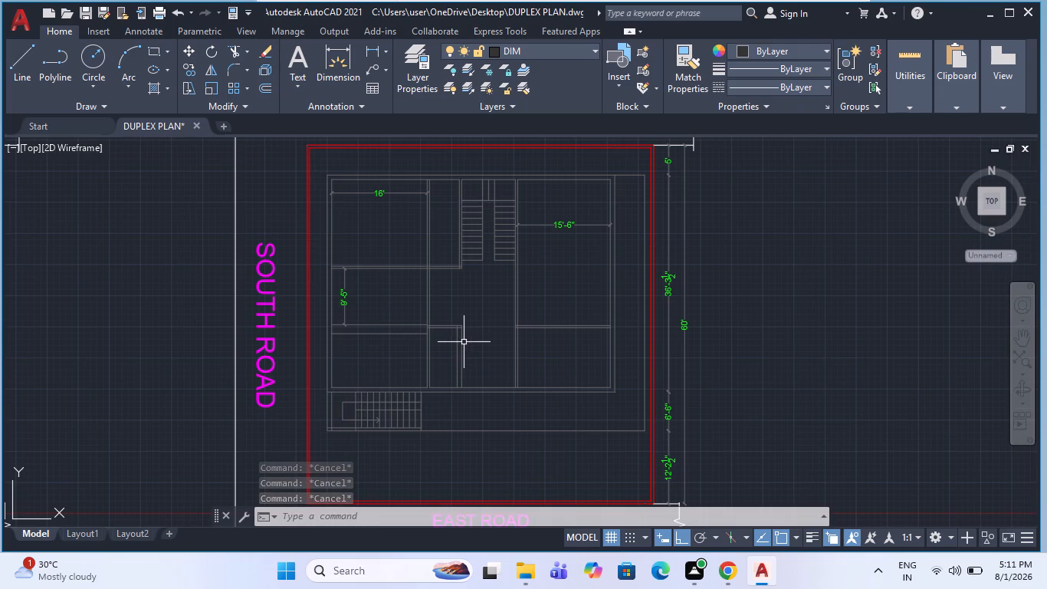
pyautogui.press('Escape')
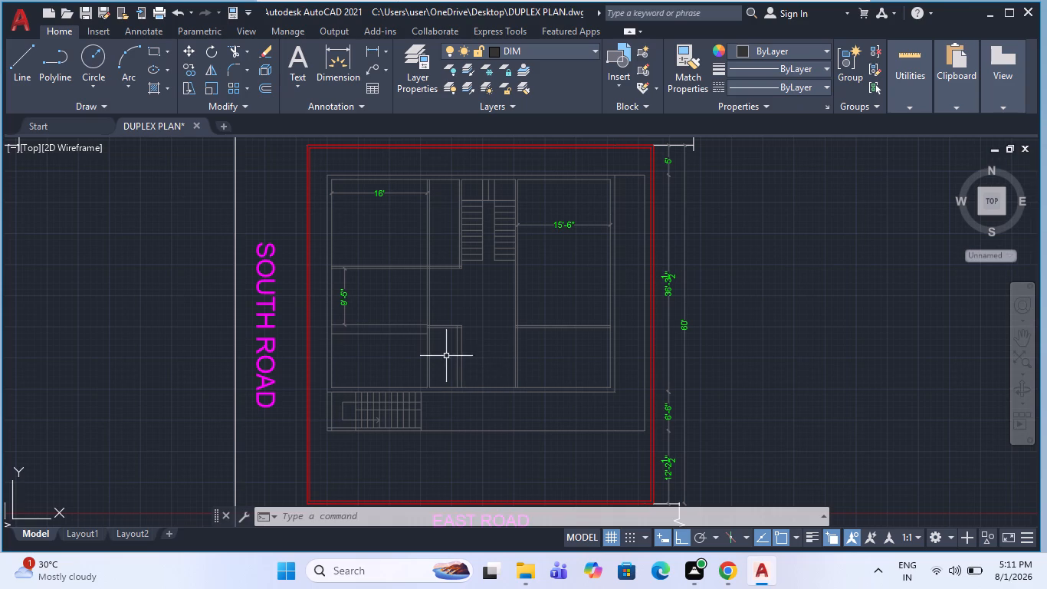
pyautogui.scroll(1, 466, 317)
pyautogui.press('Escape')
pyautogui.scroll(-1, 486, 387)
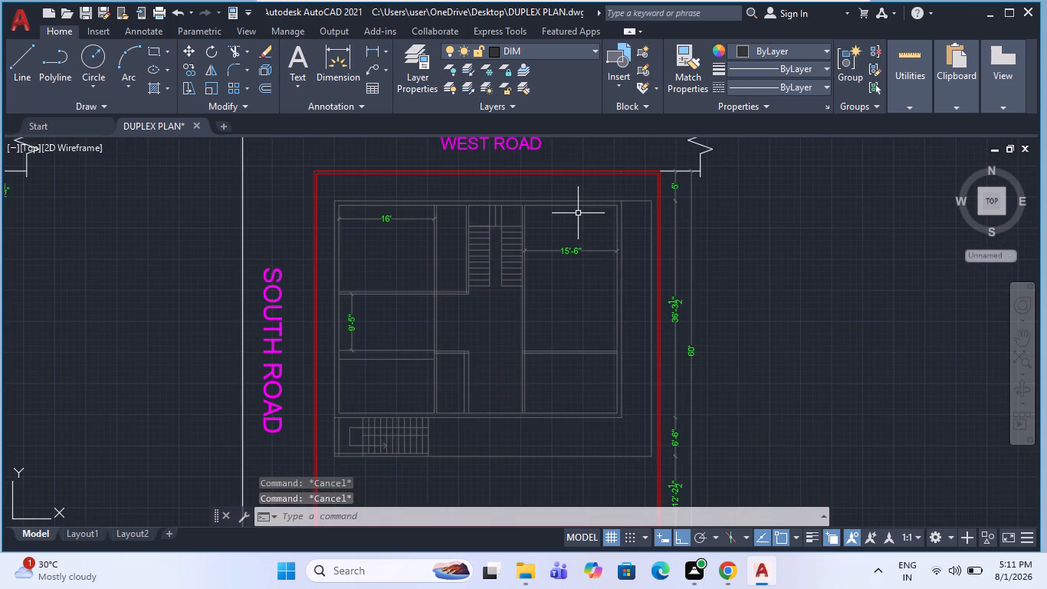
pyautogui.click(372, 55)
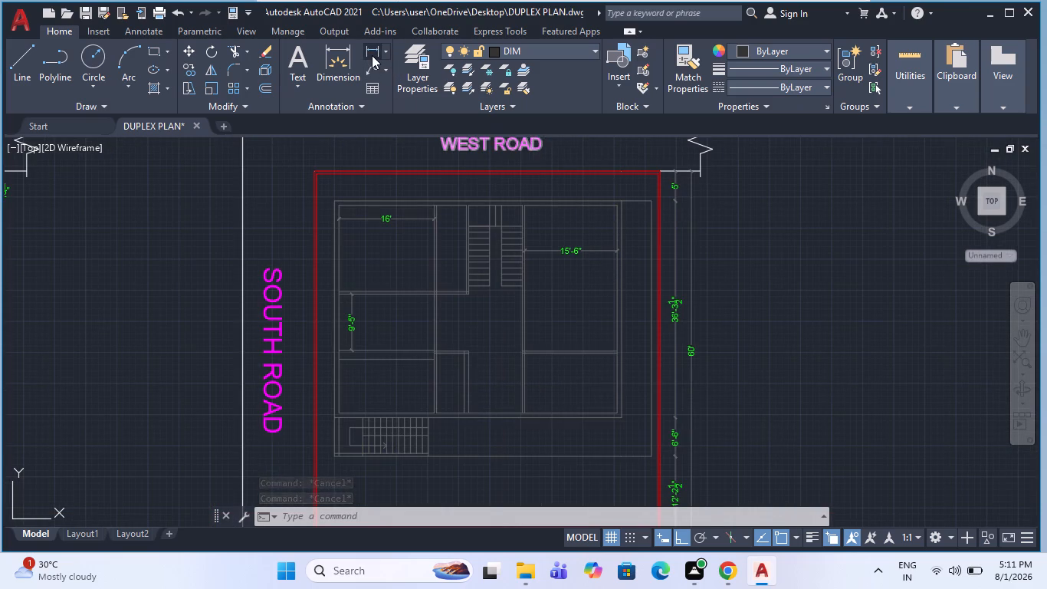
pyautogui.click(579, 209)
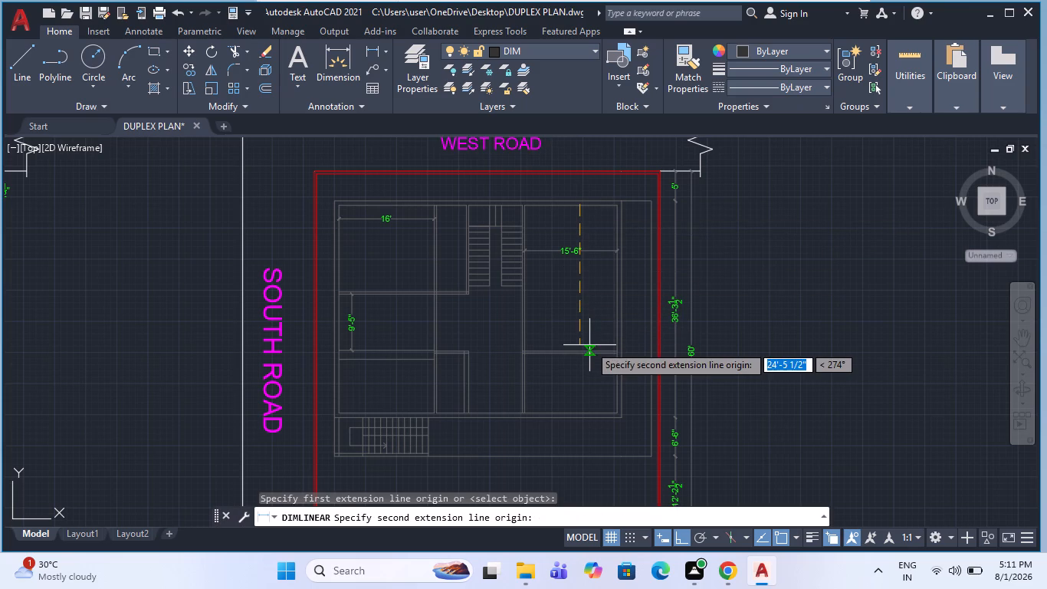
pyautogui.click(585, 344)
pyautogui.scroll(2, 594, 327)
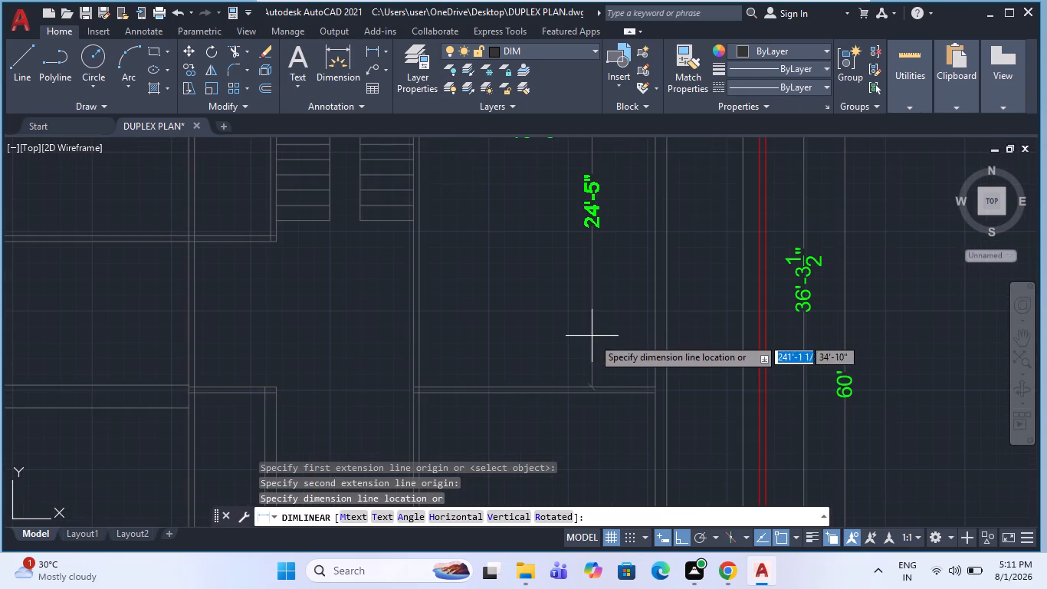
pyautogui.click(594, 339)
pyautogui.scroll(-1, 592, 341)
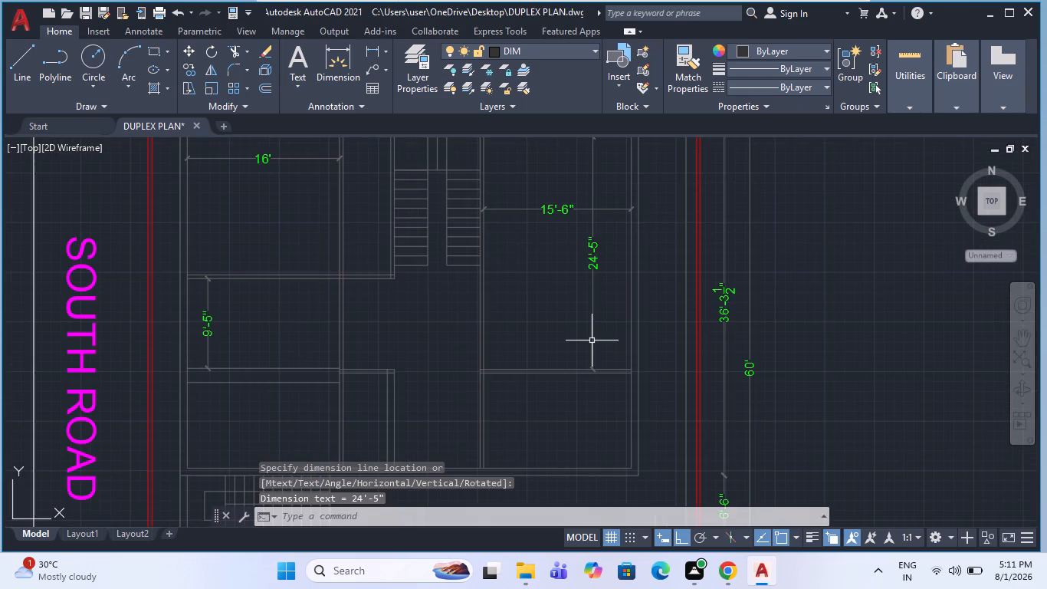
pyautogui.scroll(-2, 574, 332)
pyautogui.scroll(2, 488, 381)
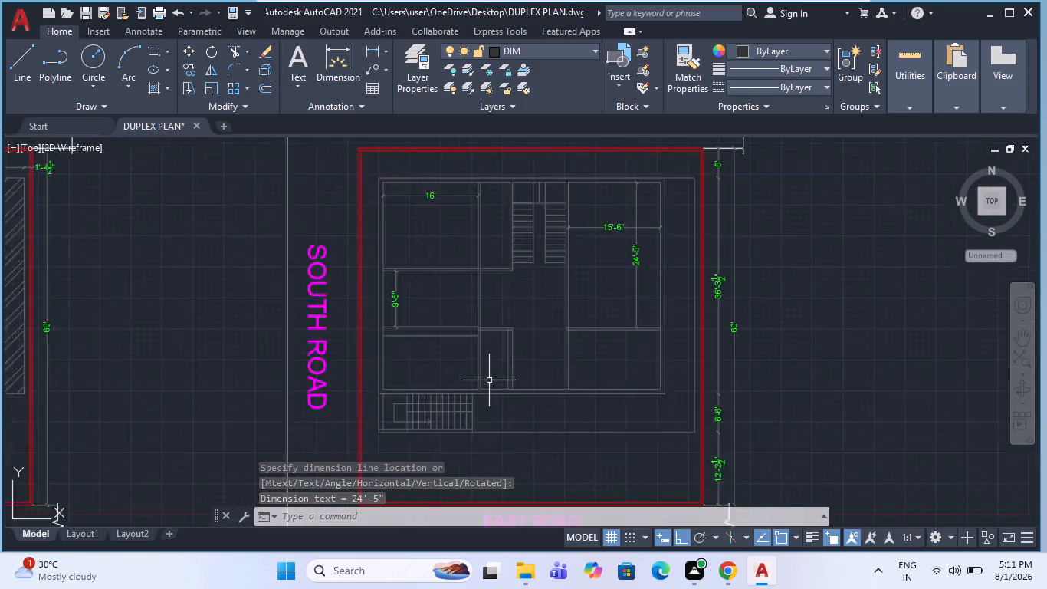
pyautogui.press('Escape')
# Draw a horizontal line across the central bay from the lower corner of the staircase's side wall to the opposite wall.
pyautogui.scroll(1, 531, 302)
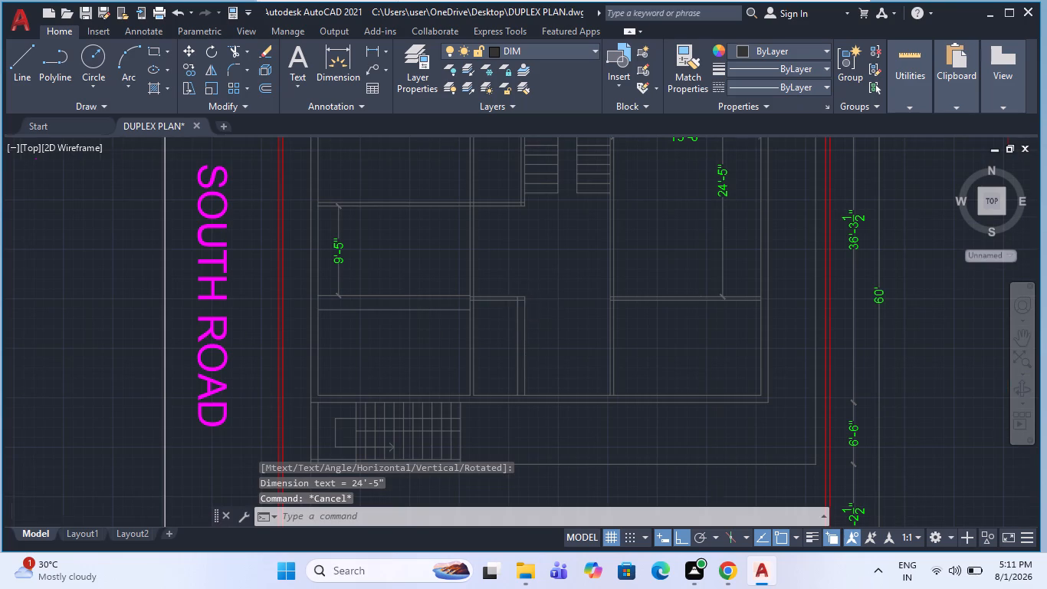
pyautogui.scroll(-1, 531, 302)
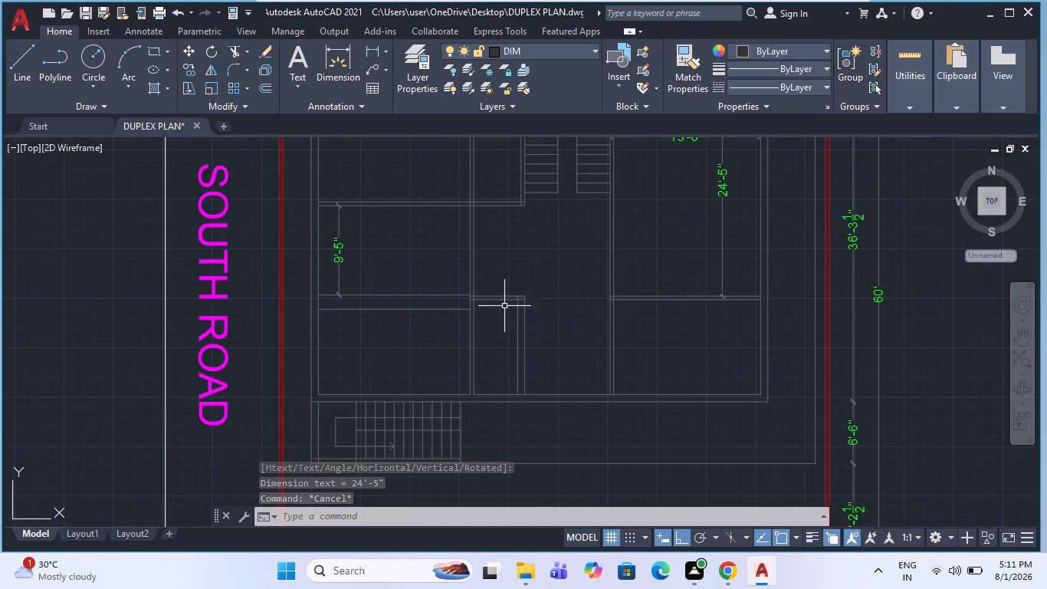
pyautogui.scroll(-1, 504, 307)
pyautogui.scroll(1, 550, 226)
pyautogui.press('Escape')
pyautogui.scroll(1, 492, 271)
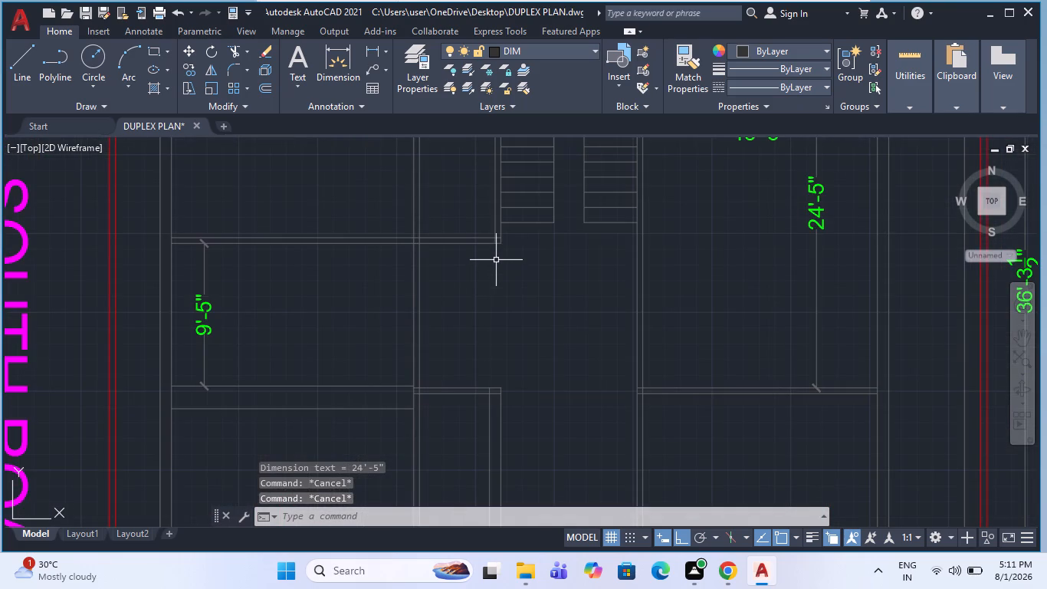
pyautogui.press('l')
pyautogui.press('Return')
pyautogui.click(499, 242)
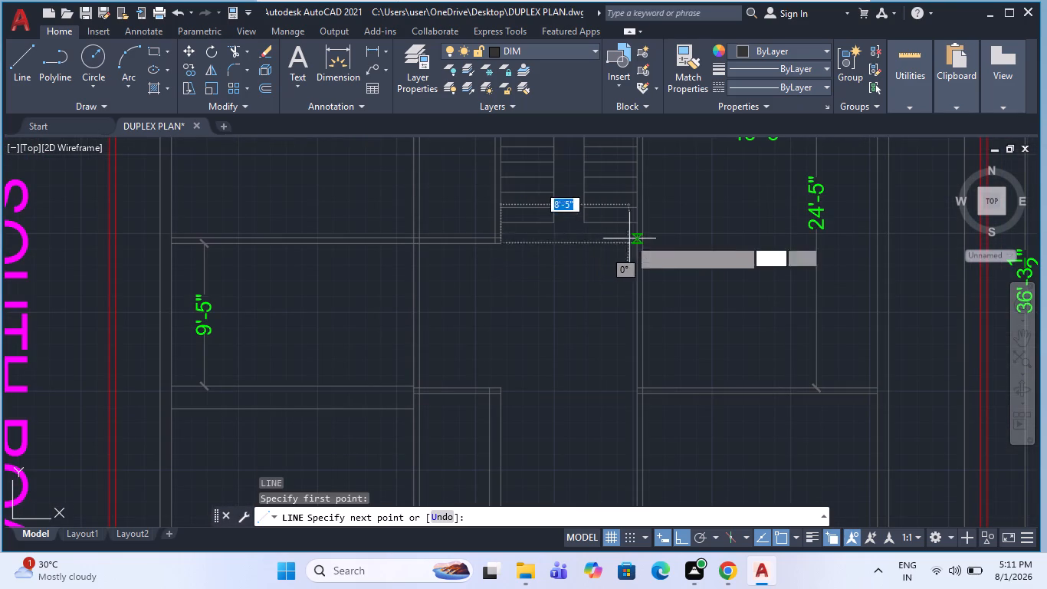
pyautogui.click(632, 242)
pyautogui.press('Escape')
# Offset the new line below the staircase 6' downward within the central bay.
pyautogui.press('o')
pyautogui.press('Return')
pyautogui.write("6'")
pyautogui.press('Return')
pyautogui.click(594, 242)
pyautogui.click(580, 344)
pyautogui.press('Escape')
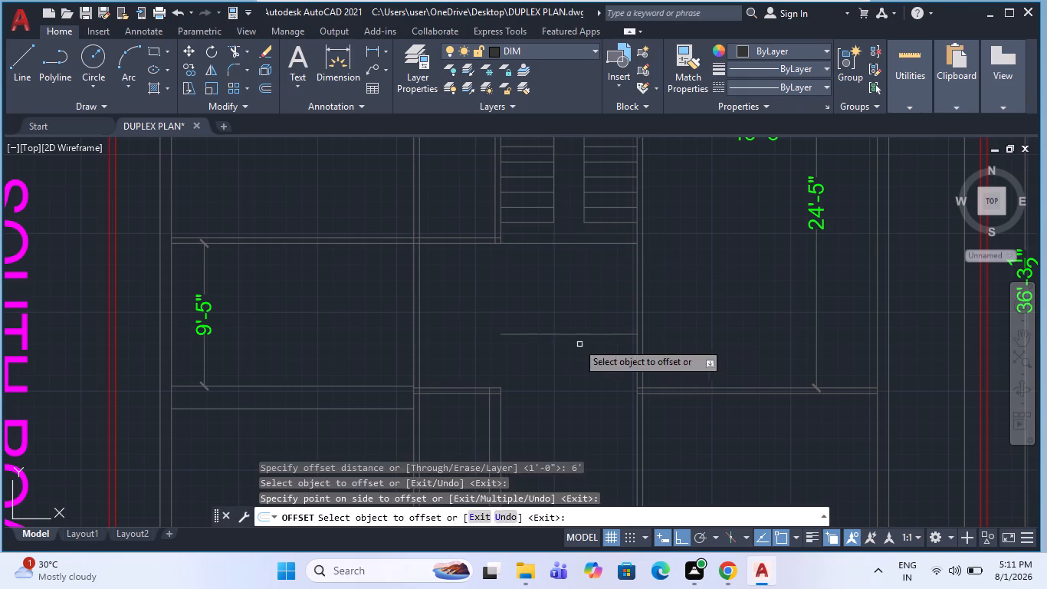
pyautogui.scroll(-1, 539, 315)
pyautogui.press('Escape')
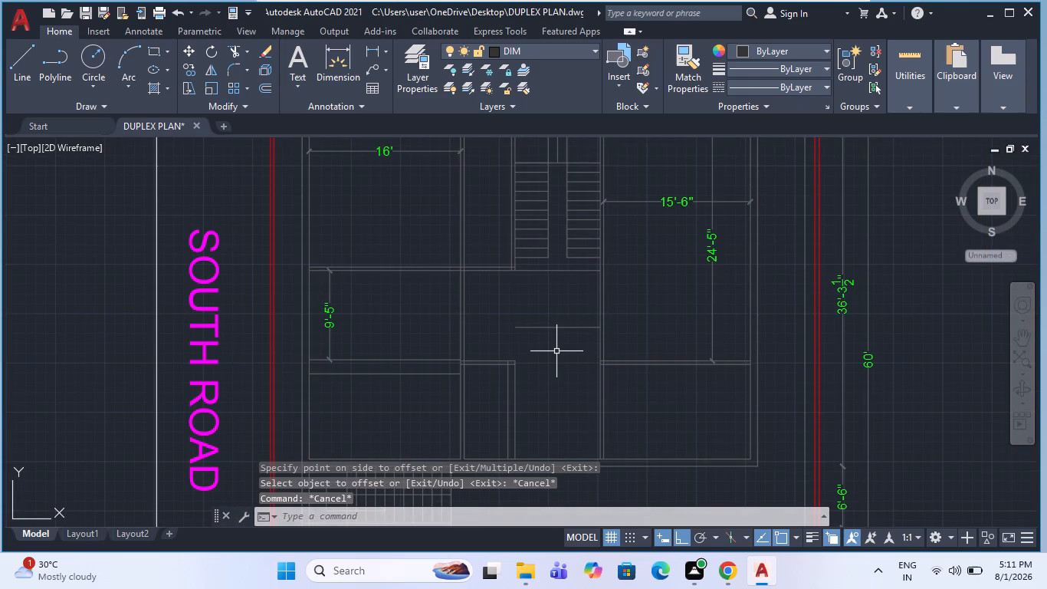
pyautogui.press('Escape')
# Offset the lower of the two bay lines 4.5" downward to form a cross wall.
pyautogui.press('o')
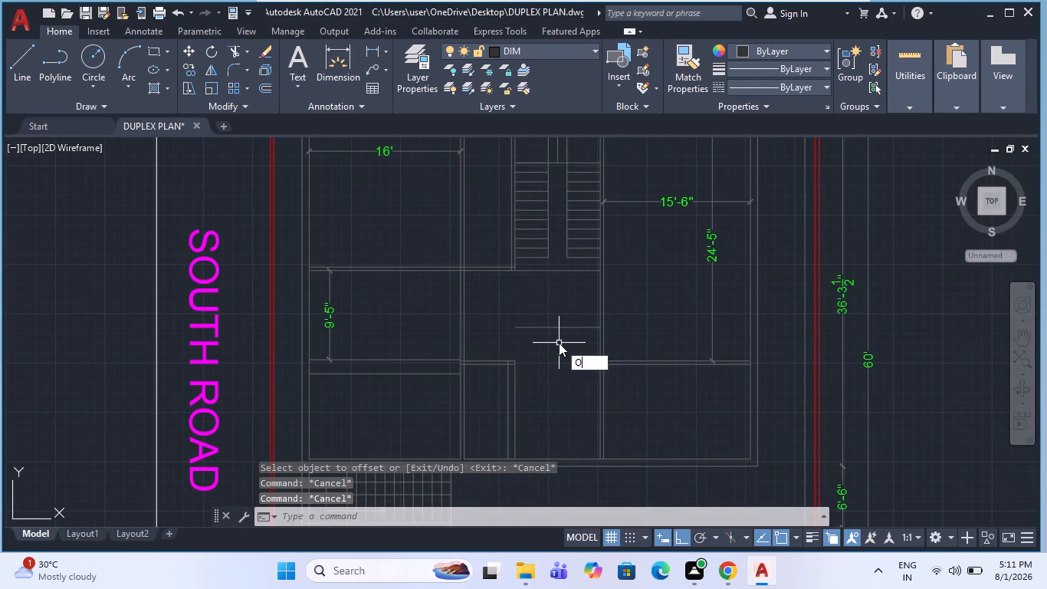
pyautogui.press('Return')
pyautogui.write('4.5"')
pyautogui.press('Return')
pyautogui.click(560, 327)
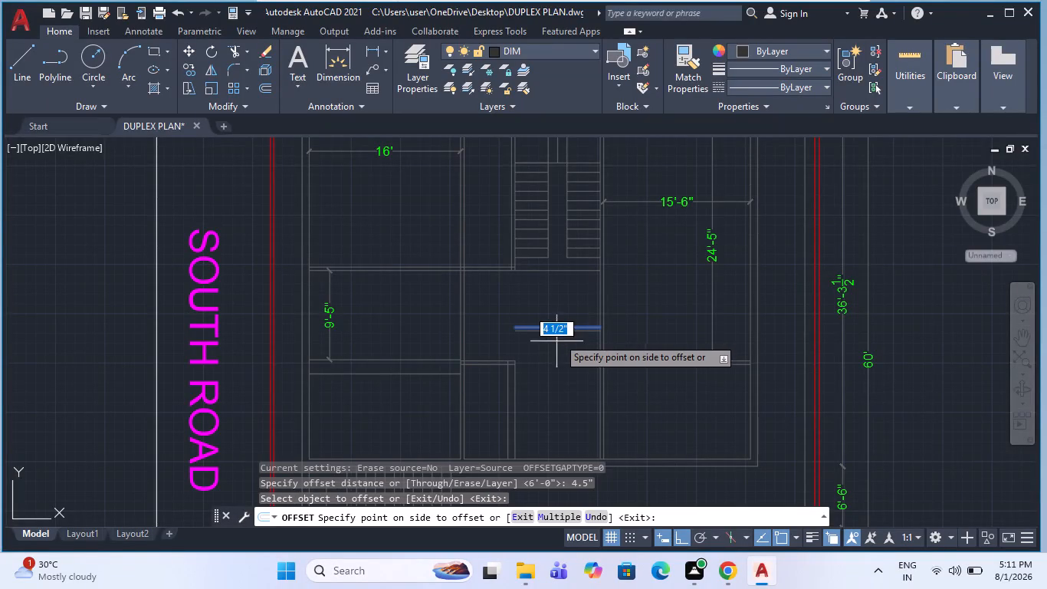
pyautogui.click(553, 372)
pyautogui.press('Escape')
pyautogui.scroll(1, 523, 389)
pyautogui.press('Escape')
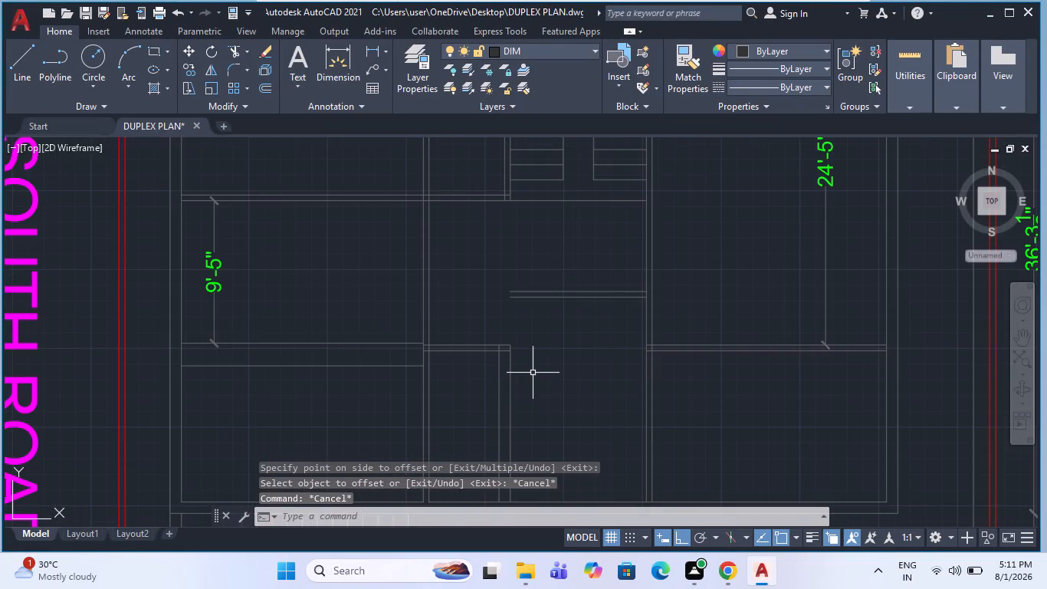
# Fillet both lines of the new cross wall with the matching vertical wall lines below using zero-radius corners.
pyautogui.press('f')
pyautogui.press('space')
pyautogui.click(508, 373)
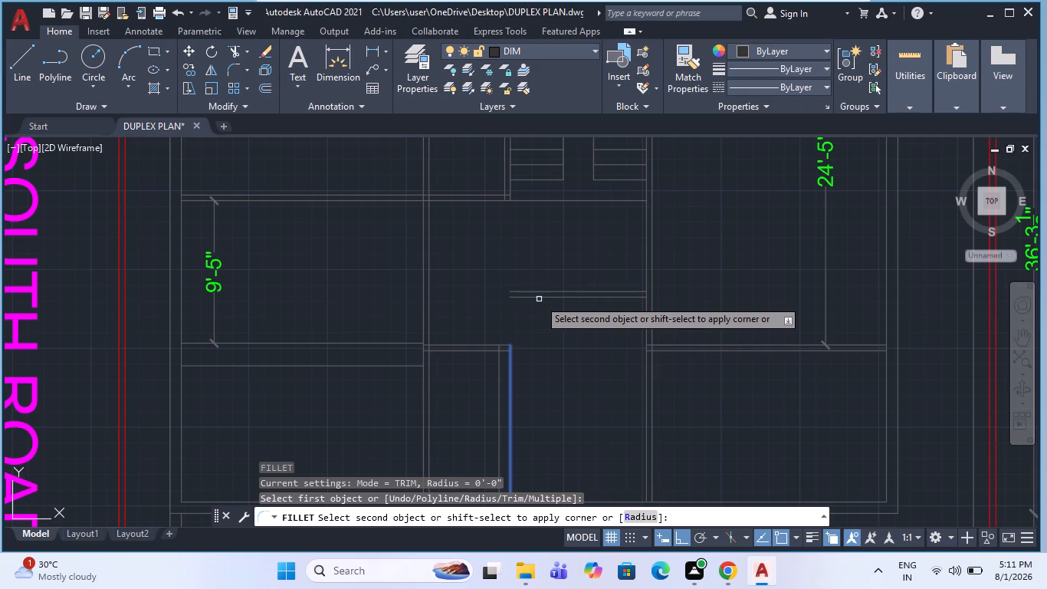
pyautogui.click(539, 298)
pyautogui.press('space')
pyautogui.click(498, 385)
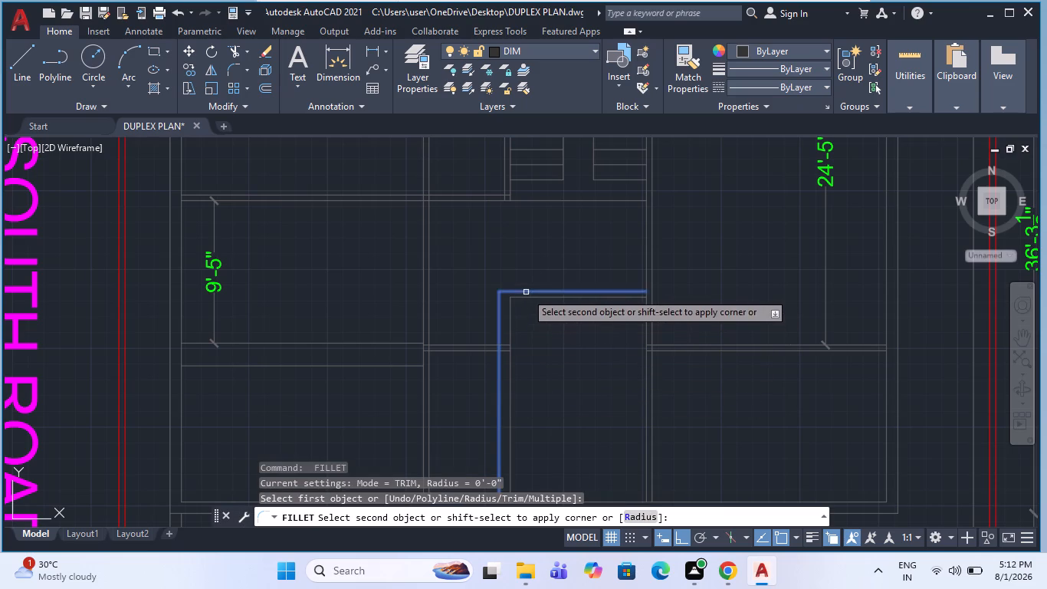
pyautogui.click(526, 292)
pyautogui.press('space')
pyautogui.press('Escape')
pyautogui.scroll(-1, 537, 397)
pyautogui.press('Escape')
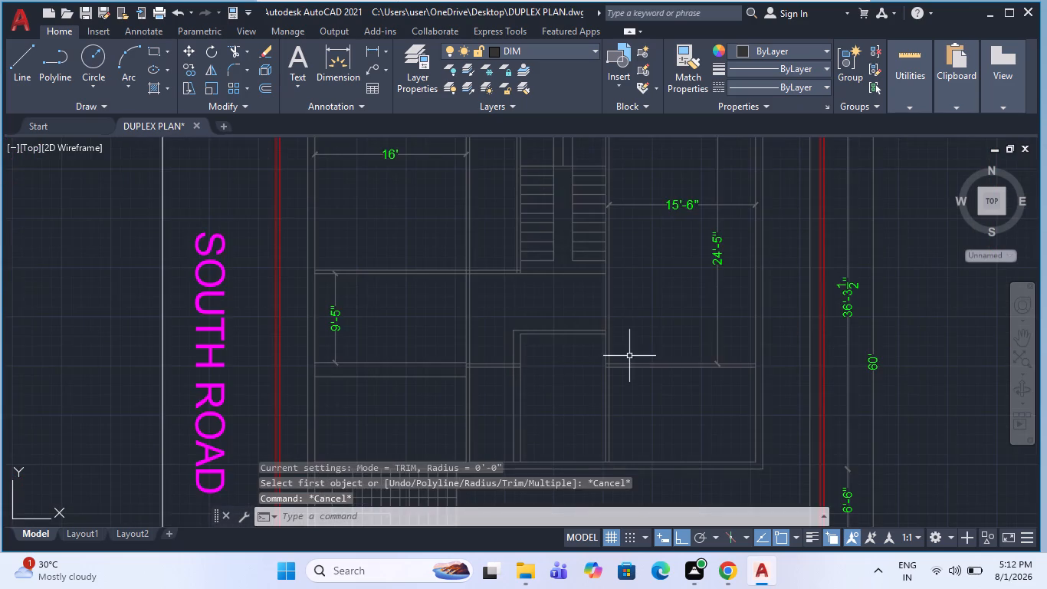
# Extend the new cross wall's upper line to the far face of the wall beside the 15'-6" wide room.
pyautogui.scroll(1, 631, 348)
pyautogui.press('e')
pyautogui.press('x')
pyautogui.press('space')
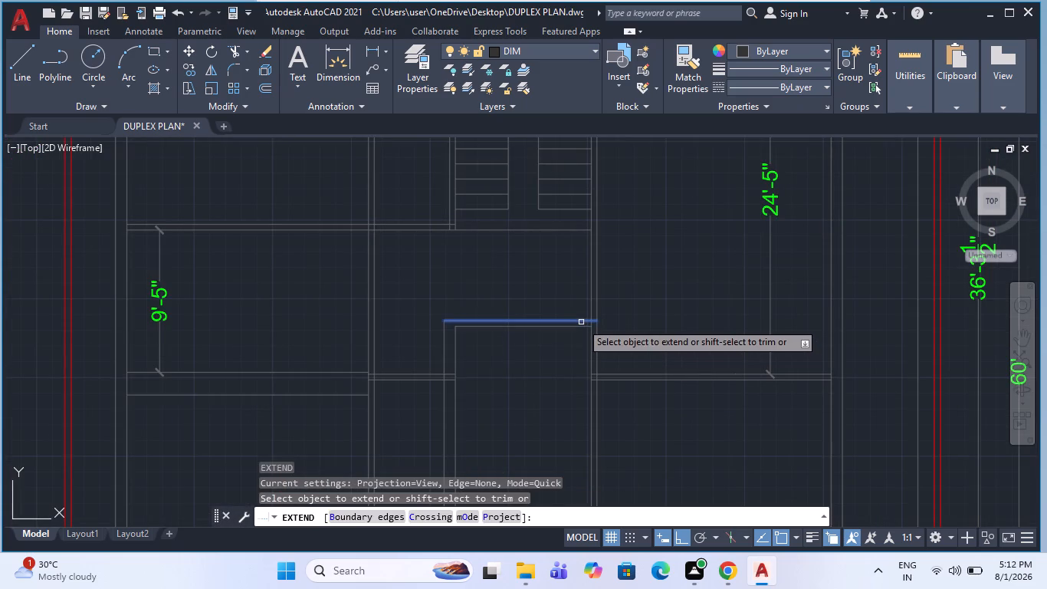
pyautogui.click(581, 322)
pyautogui.press('Escape')
# Trim both vertical wall lines between the central bay and the 15'-6" wide room above the new cross wall.
pyautogui.press('t')
pyautogui.press('r')
pyautogui.press('space')
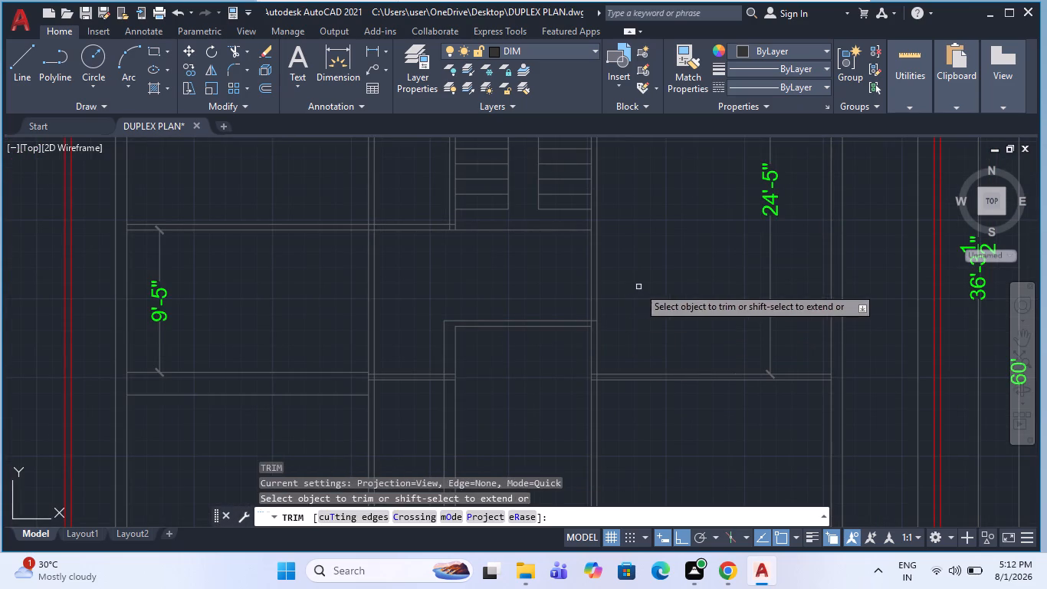
pyautogui.moveTo(638, 287); pyautogui.dragTo(448, 294)
pyautogui.press('Escape')
pyautogui.scroll(-1, 464, 325)
pyautogui.press('Escape')
pyautogui.press('Escape')
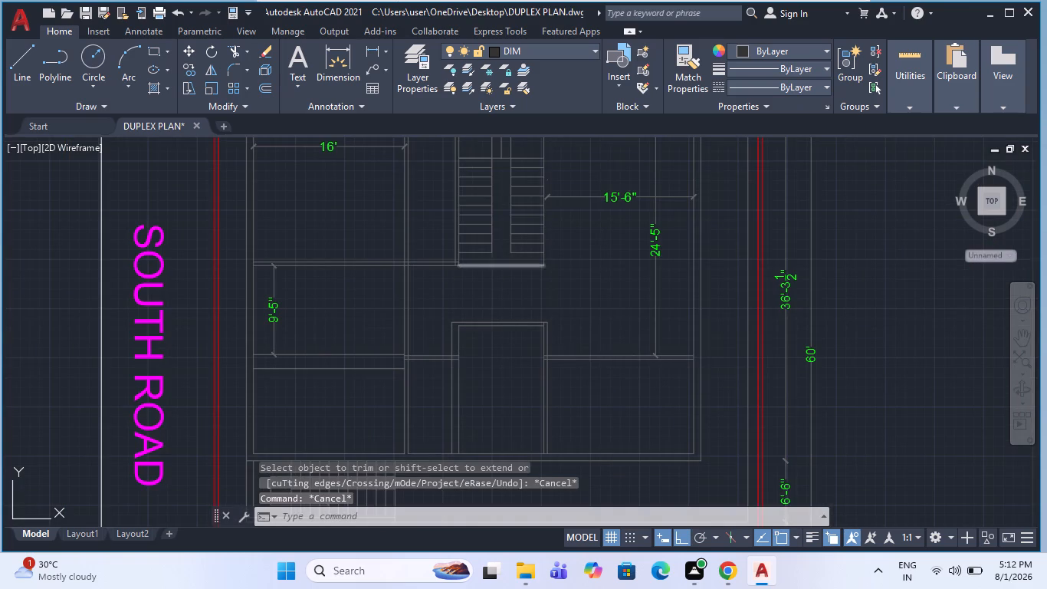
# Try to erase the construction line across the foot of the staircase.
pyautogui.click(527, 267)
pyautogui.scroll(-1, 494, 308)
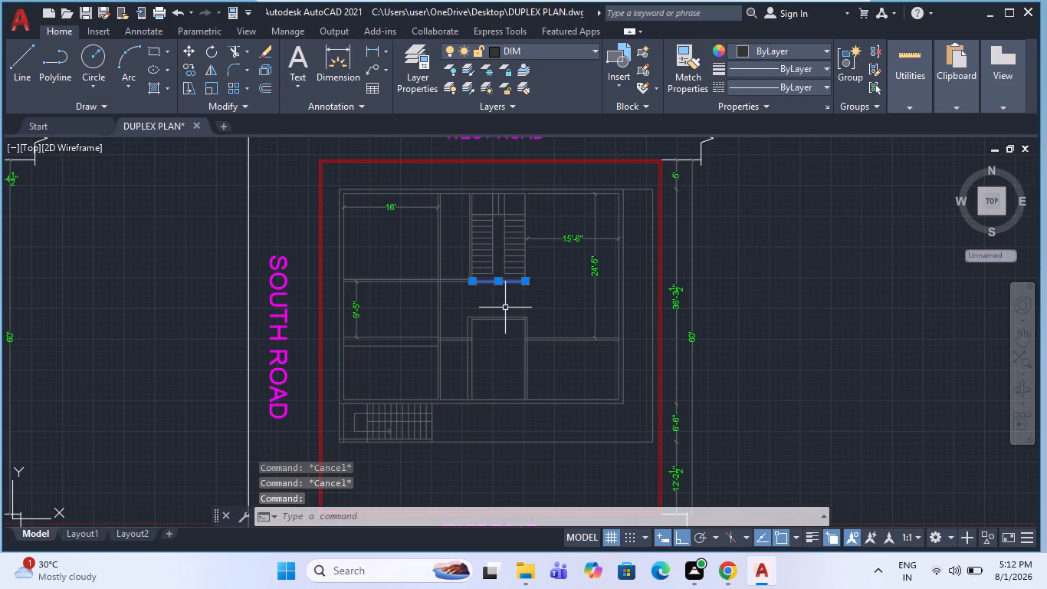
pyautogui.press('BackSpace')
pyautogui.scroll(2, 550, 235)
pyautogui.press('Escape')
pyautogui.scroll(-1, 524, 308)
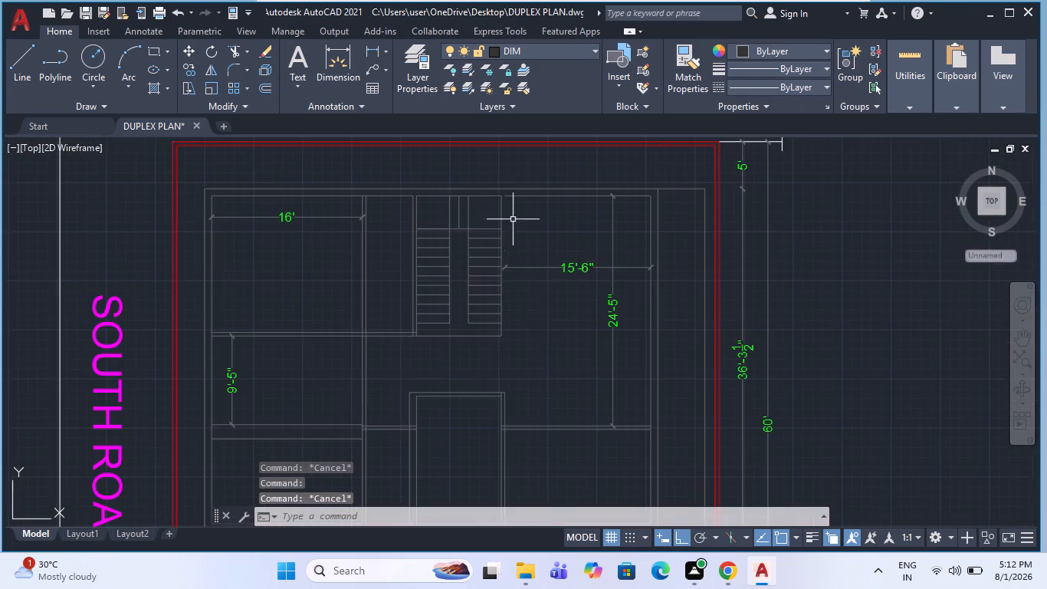
# Copy the wall line beside the second stair flight to the start of the 15'-6" wide room's upper wall line.
pyautogui.scroll(2, 507, 197)
pyautogui.click(501, 229)
pyautogui.click(486, 225)
pyautogui.press('c')
pyautogui.press('o')
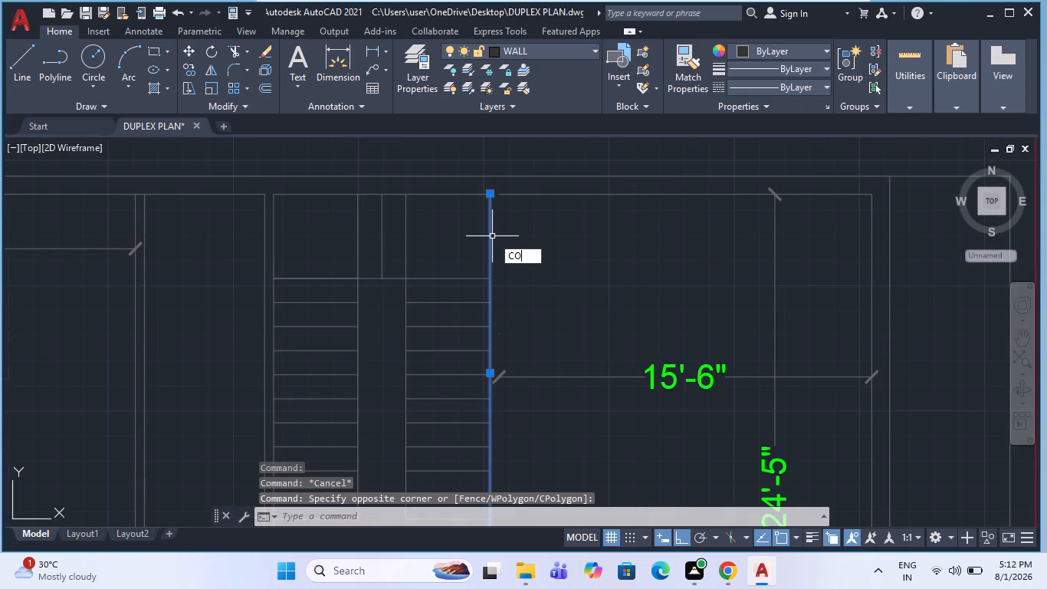
pyautogui.press('Return')
pyautogui.click(491, 194)
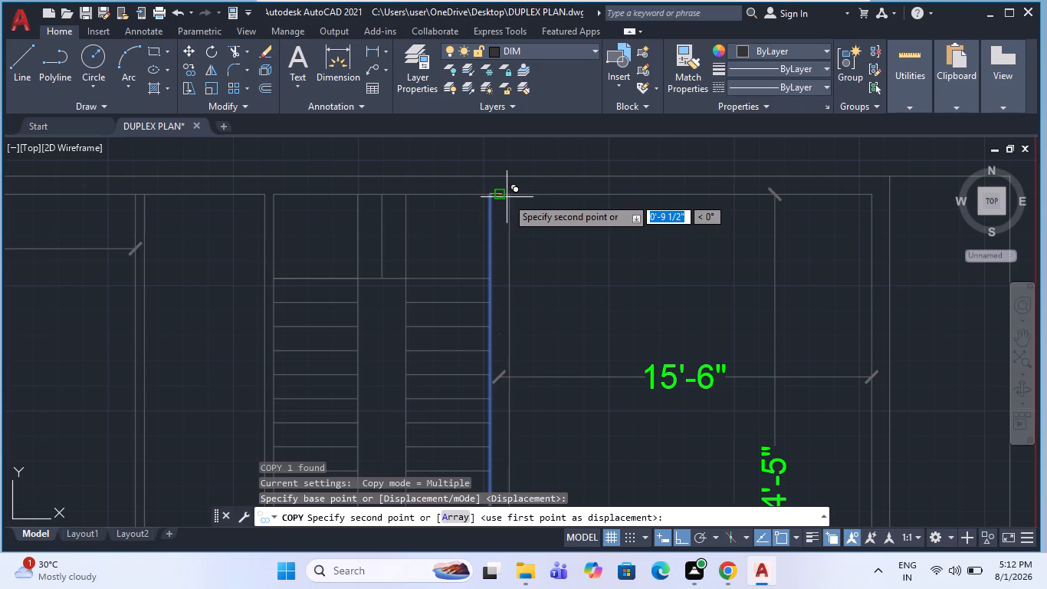
pyautogui.click(504, 197)
pyautogui.press('Escape')
pyautogui.scroll(-2, 530, 237)
pyautogui.press('Escape')
# Erase the horizontal construction line across the foot of the staircase.
pyautogui.scroll(1, 511, 370)
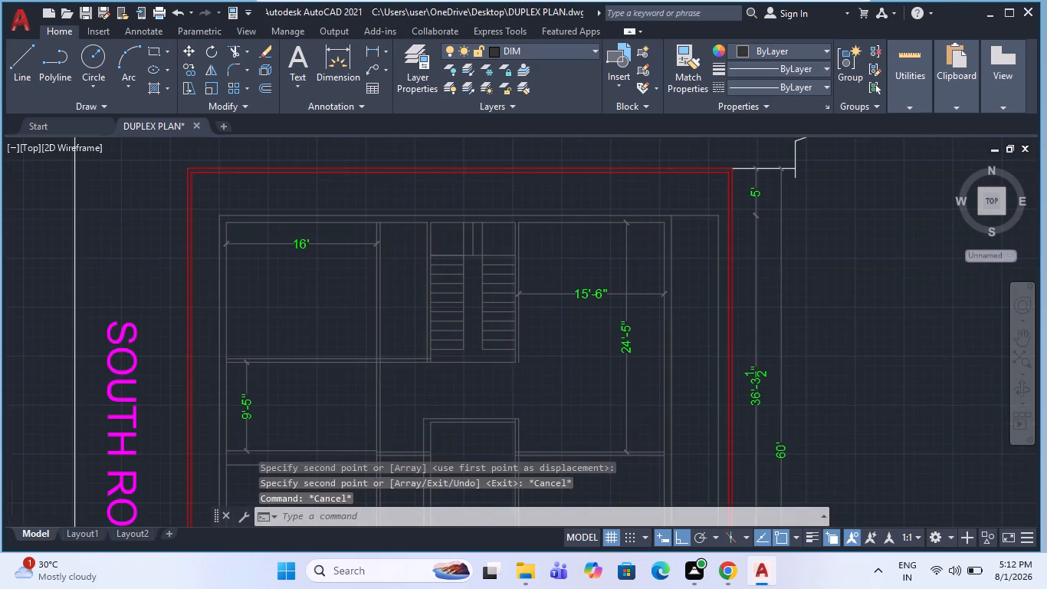
pyautogui.scroll(2, 511, 370)
pyautogui.press('Escape')
pyautogui.scroll(-1, 523, 366)
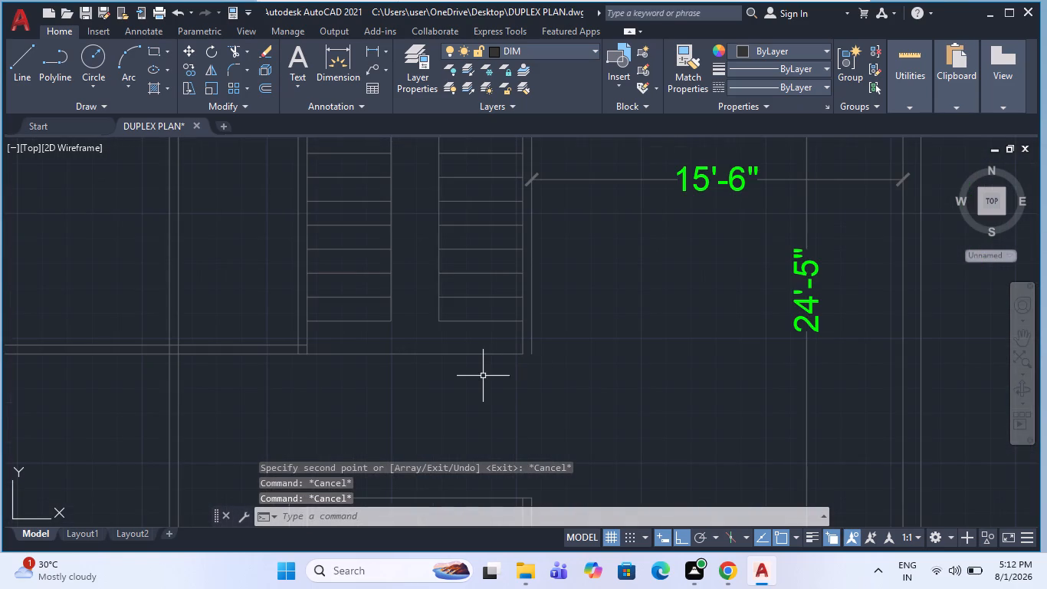
pyautogui.click(481, 366)
pyautogui.click(455, 340)
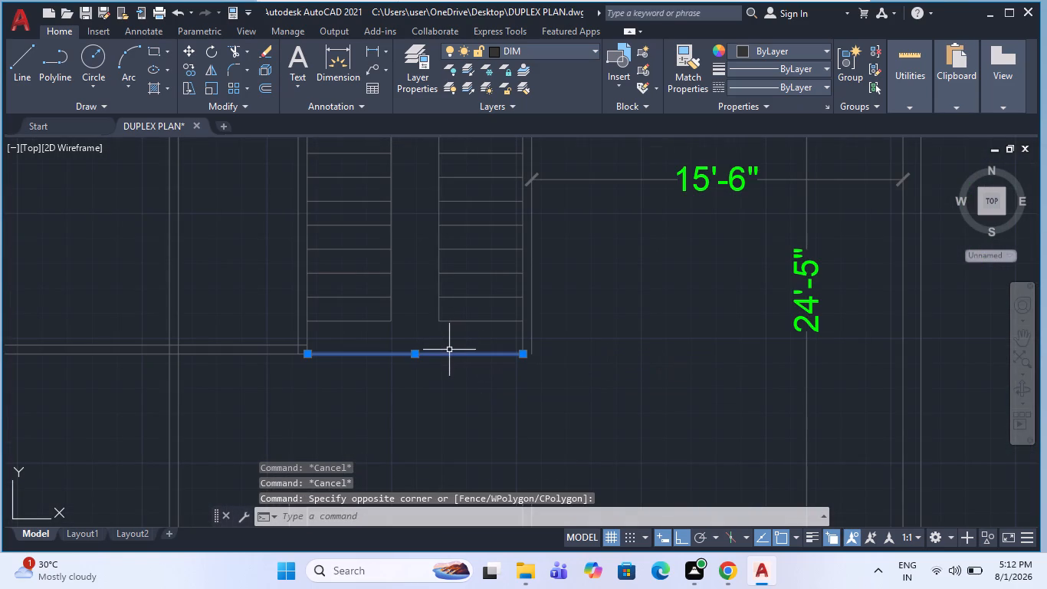
pyautogui.press('Delete')
# Draw a short line closing the lower end of the wall between the staircase and the 15'-6" wide room.
pyautogui.press('l')
pyautogui.press('Return')
pyautogui.scroll(2, 515, 347)
pyautogui.click(531, 362)
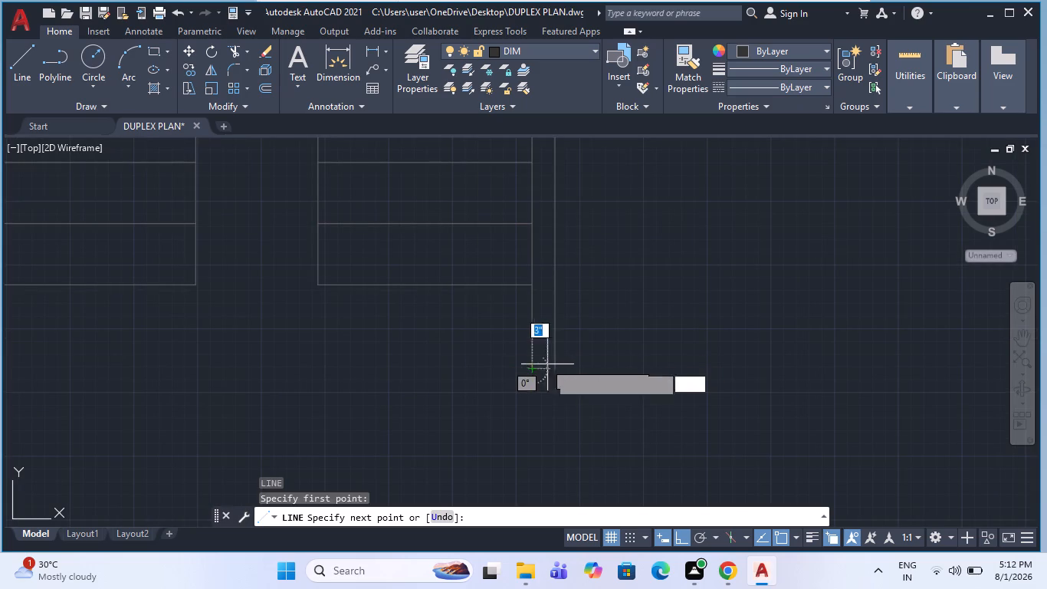
pyautogui.click(552, 367)
pyautogui.press('Escape')
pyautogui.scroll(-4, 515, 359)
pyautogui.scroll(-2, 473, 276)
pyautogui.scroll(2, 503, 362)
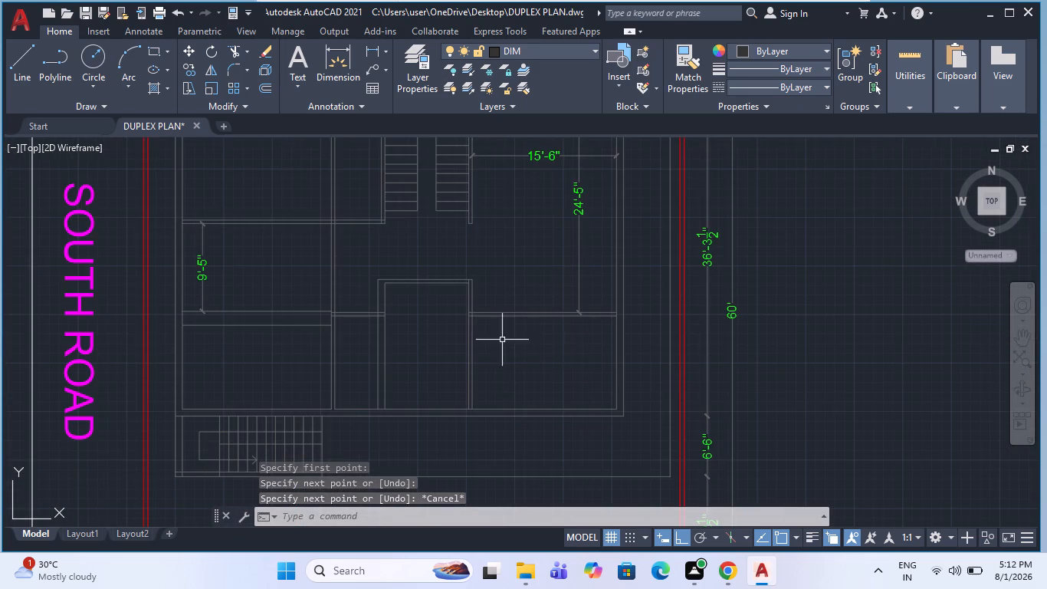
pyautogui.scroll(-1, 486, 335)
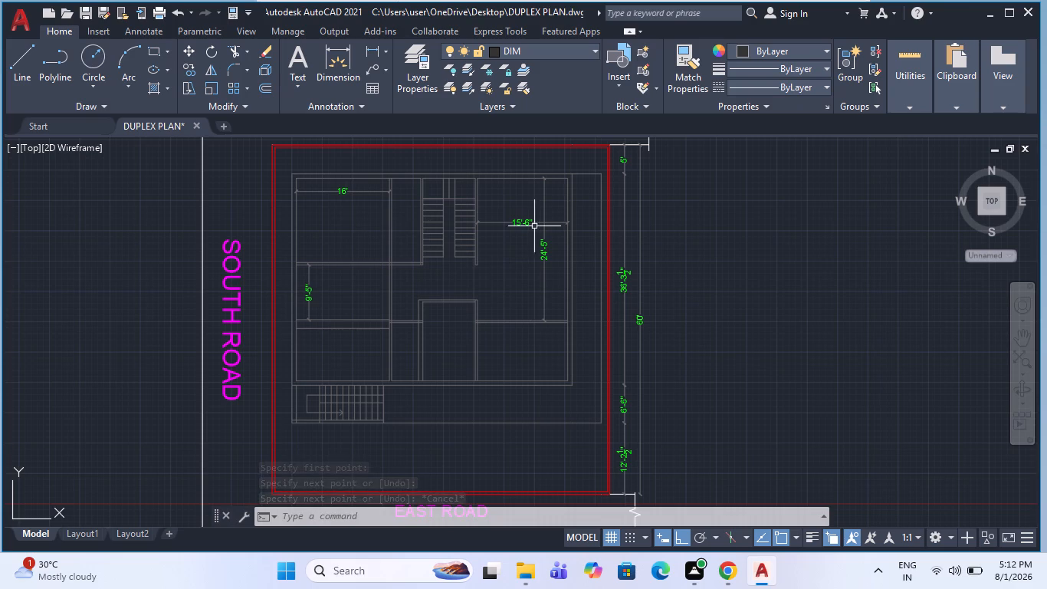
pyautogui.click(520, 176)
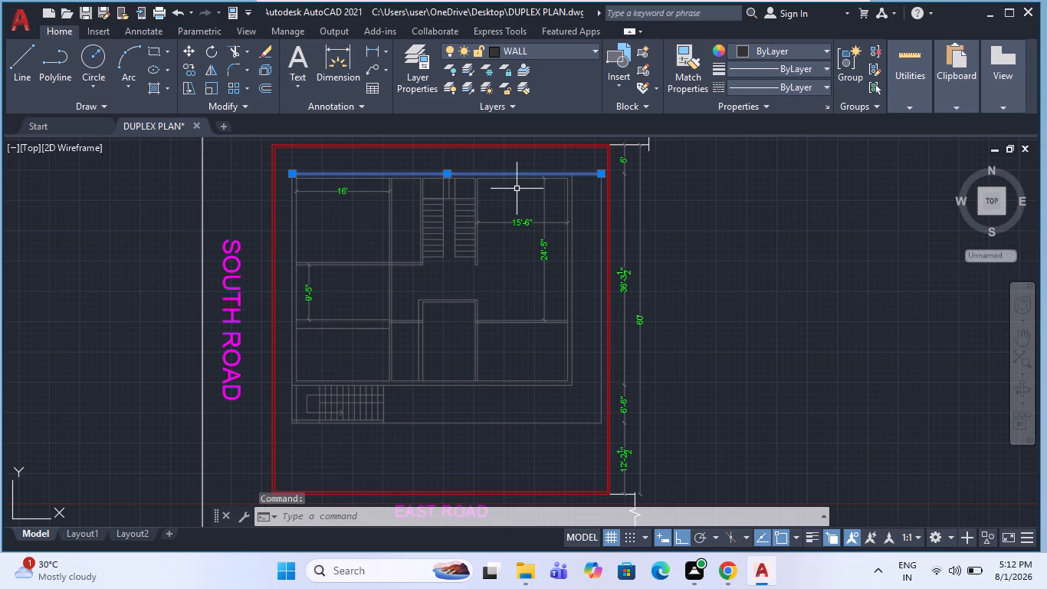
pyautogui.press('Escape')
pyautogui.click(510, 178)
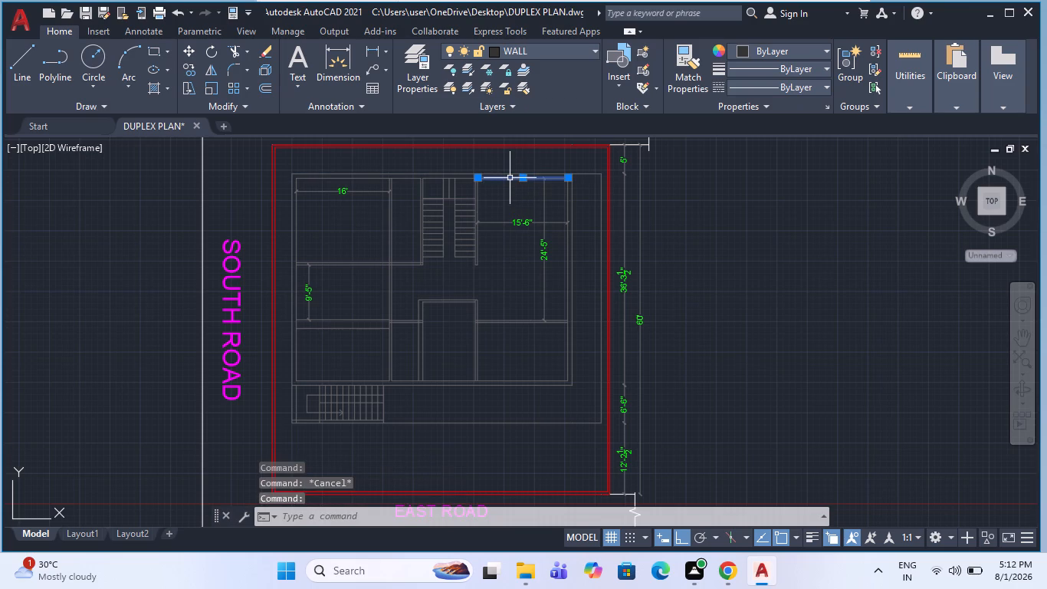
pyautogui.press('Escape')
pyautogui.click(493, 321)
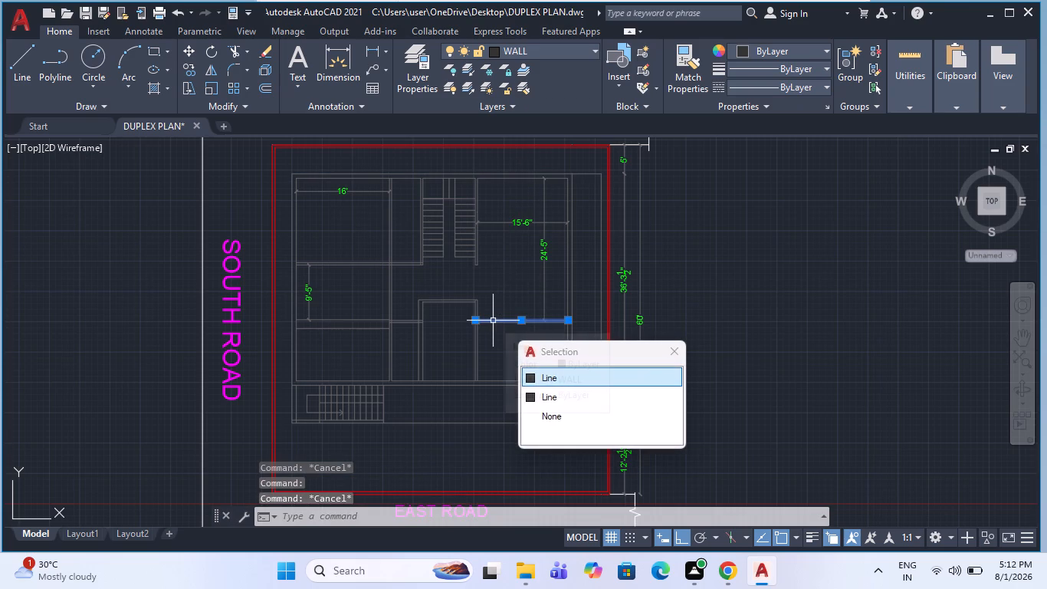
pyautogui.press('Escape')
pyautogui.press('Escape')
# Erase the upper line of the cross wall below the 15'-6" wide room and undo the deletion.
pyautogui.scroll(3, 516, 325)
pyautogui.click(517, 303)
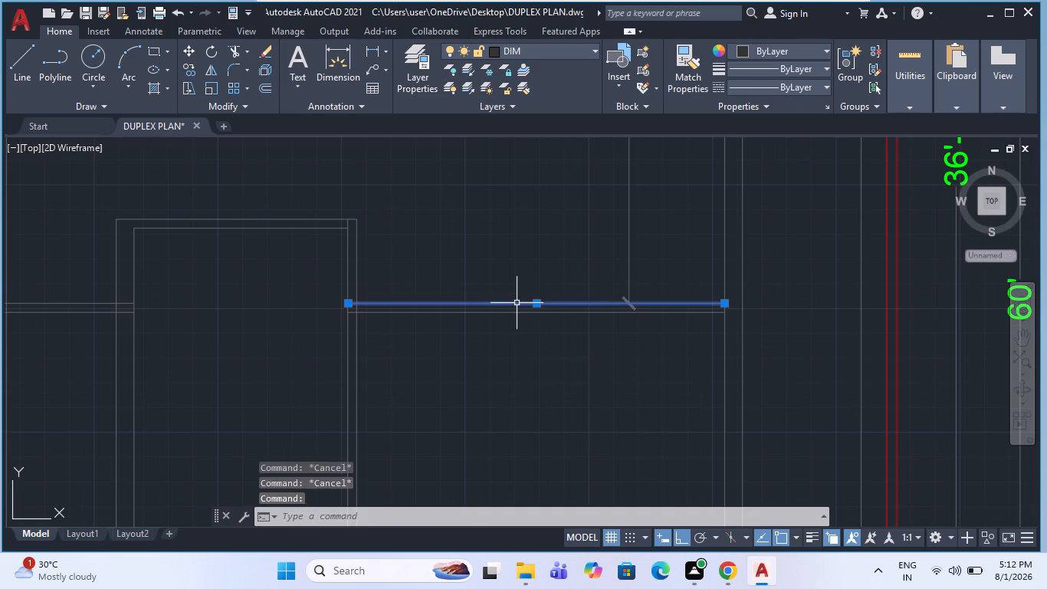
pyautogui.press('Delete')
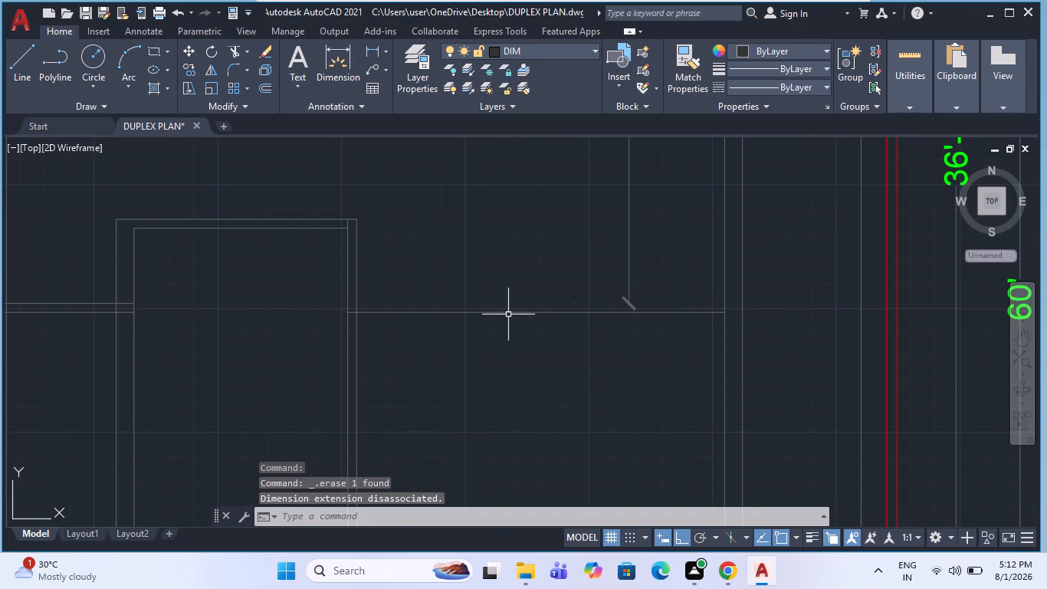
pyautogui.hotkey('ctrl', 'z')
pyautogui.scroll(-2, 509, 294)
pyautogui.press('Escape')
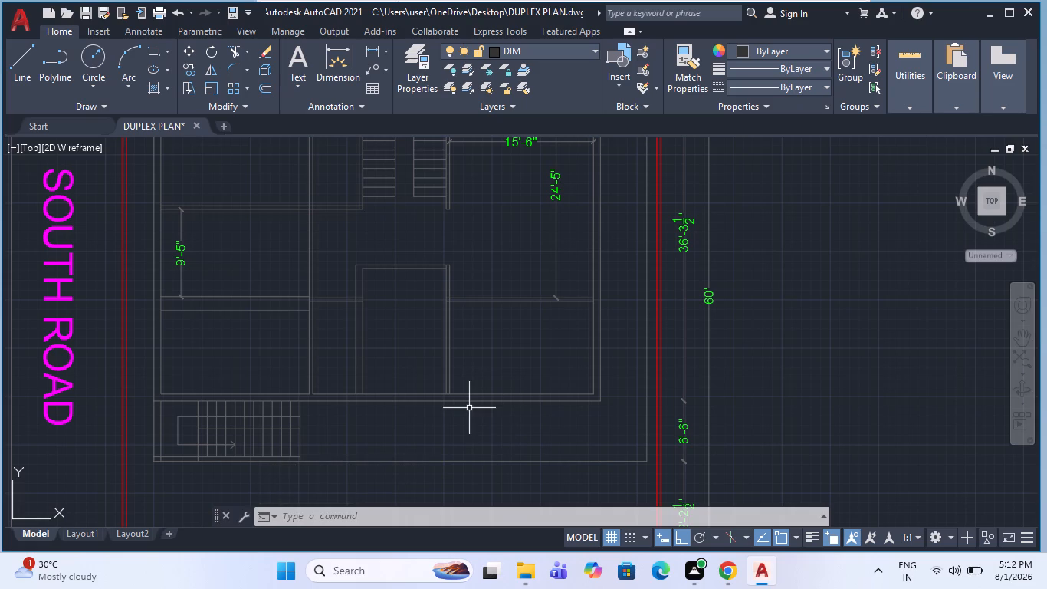
# Extend the inner vertical wall lines on both sides of the lower central bay to the lower wall's outer line.
pyautogui.write('EX')
pyautogui.press('space')
pyautogui.scroll(1, 452, 404)
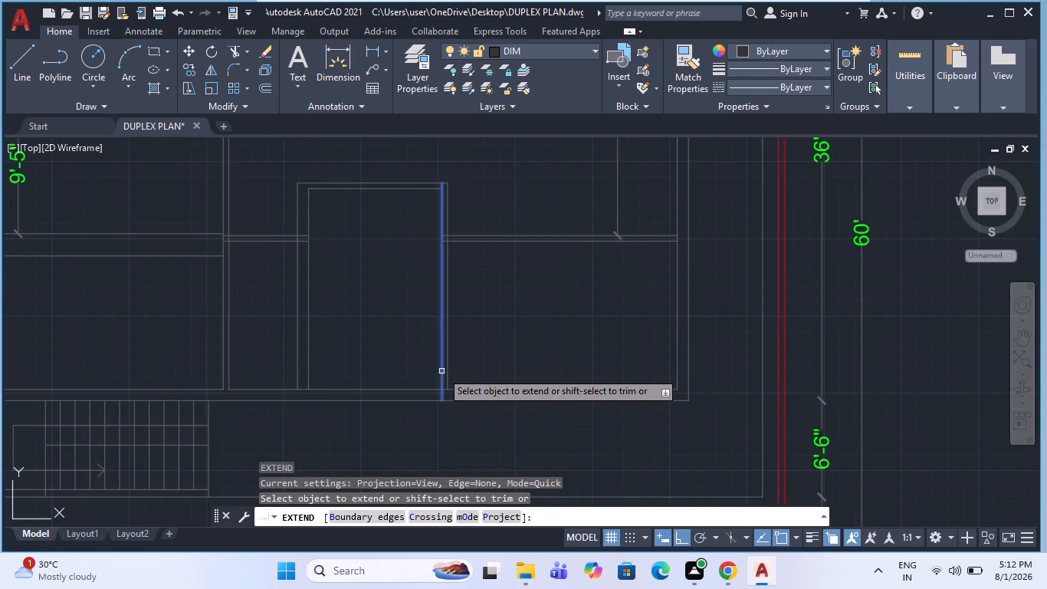
pyautogui.click(441, 371)
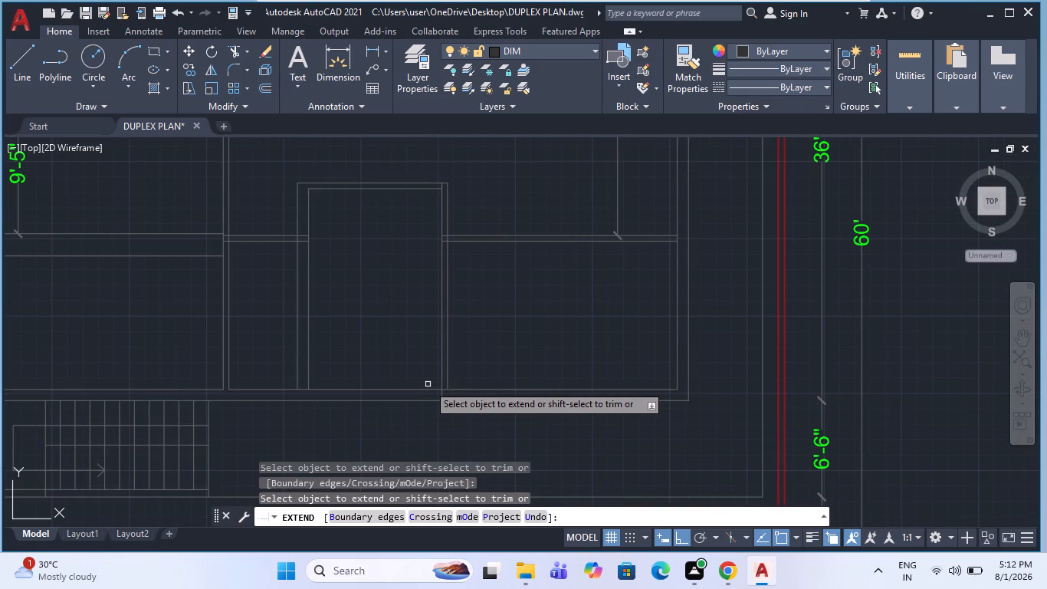
pyautogui.click(307, 374)
pyautogui.scroll(-1, 389, 364)
pyautogui.press('Escape')
# Trim the lower wall's inner line between the two extended lines of the central bay.
pyautogui.scroll(2, 369, 410)
pyautogui.press('t')
pyautogui.press('r')
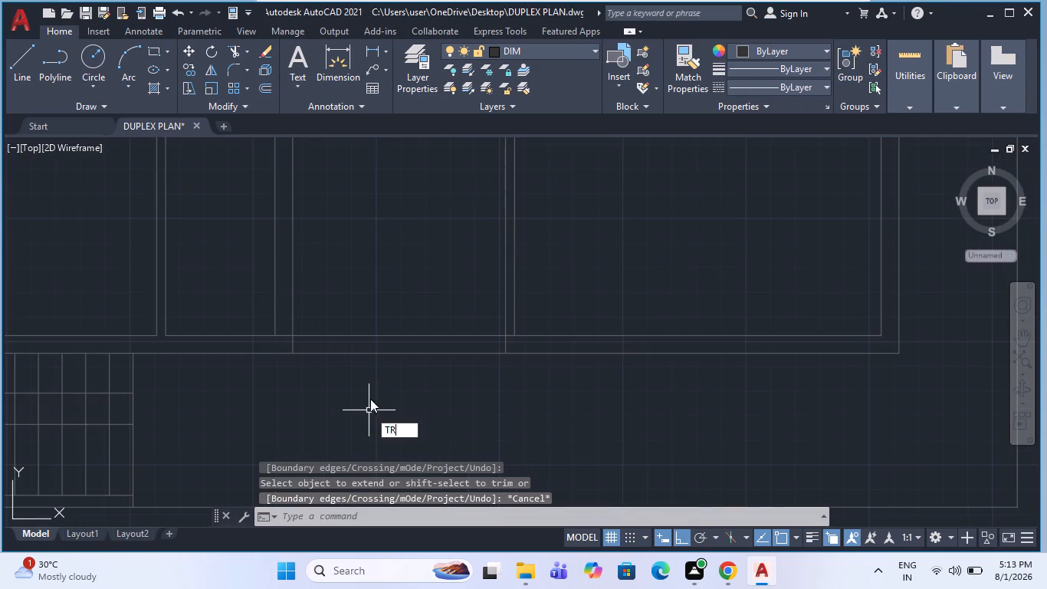
pyautogui.press('space')
pyautogui.click(392, 334)
pyautogui.press('Escape')
pyautogui.scroll(-2, 451, 347)
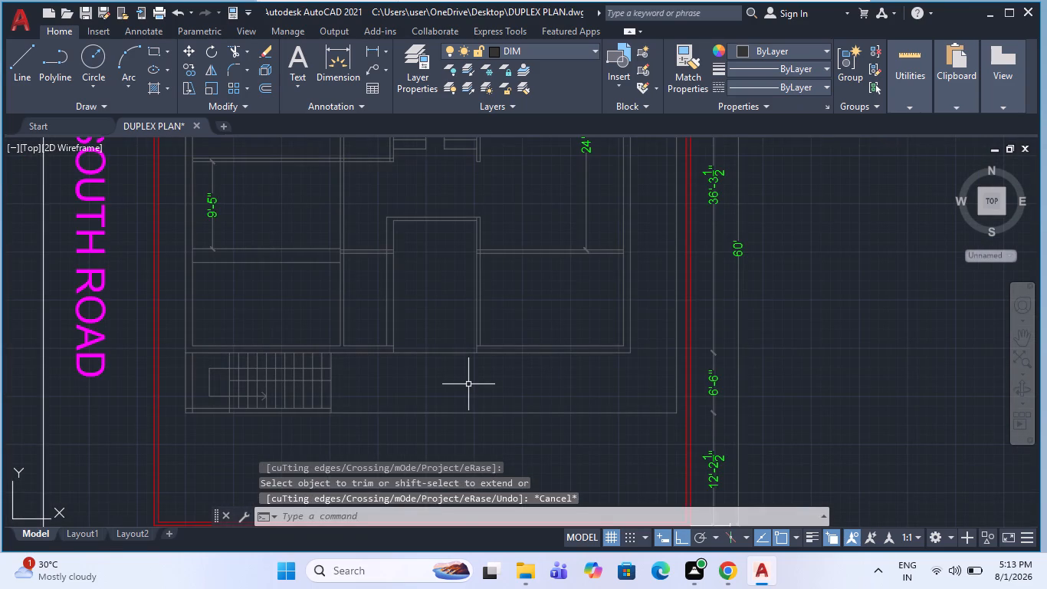
# Trim the lower wall's outer line between the two side walls of the central bay to open it.
pyautogui.press('space')
pyautogui.click(445, 355)
pyautogui.press('Escape')
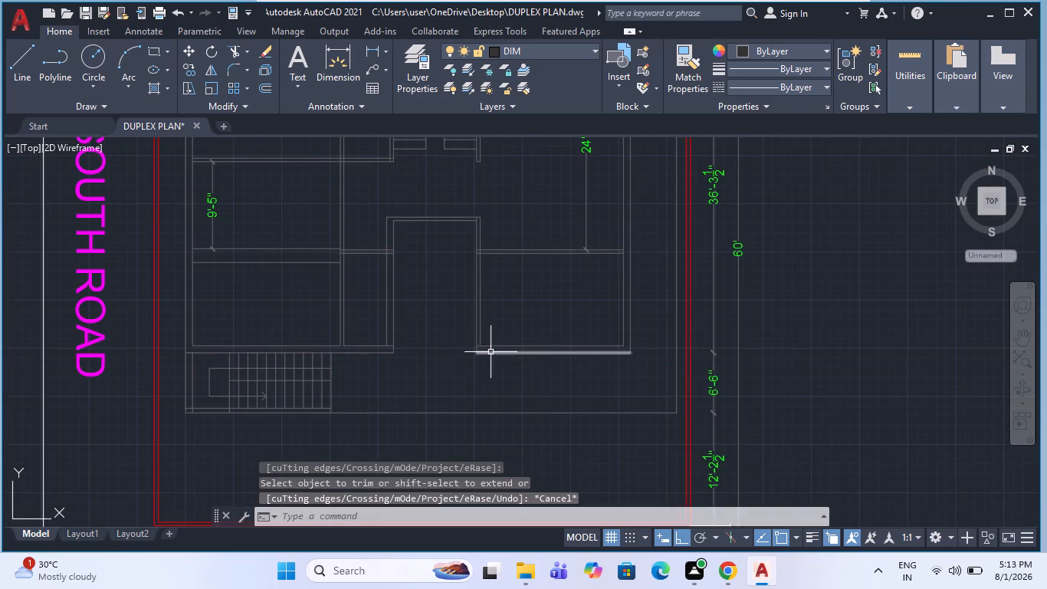
pyautogui.scroll(-1, 491, 352)
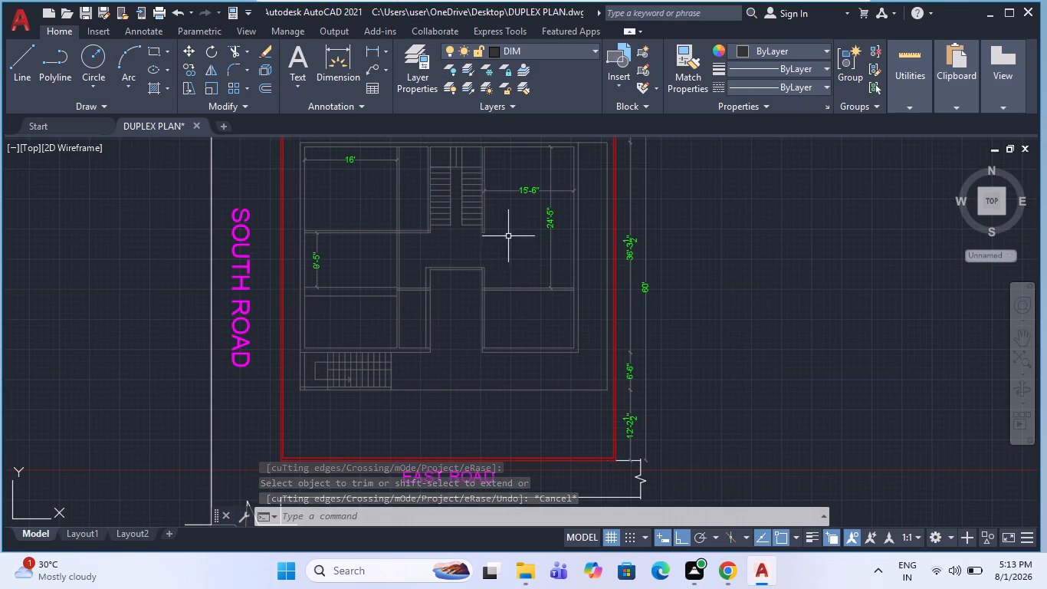
# Move the outer line of the central bay's right-hand wall 4.5" toward the lower-right room.
pyautogui.scroll(2, 491, 288)
pyautogui.scroll(2, 451, 222)
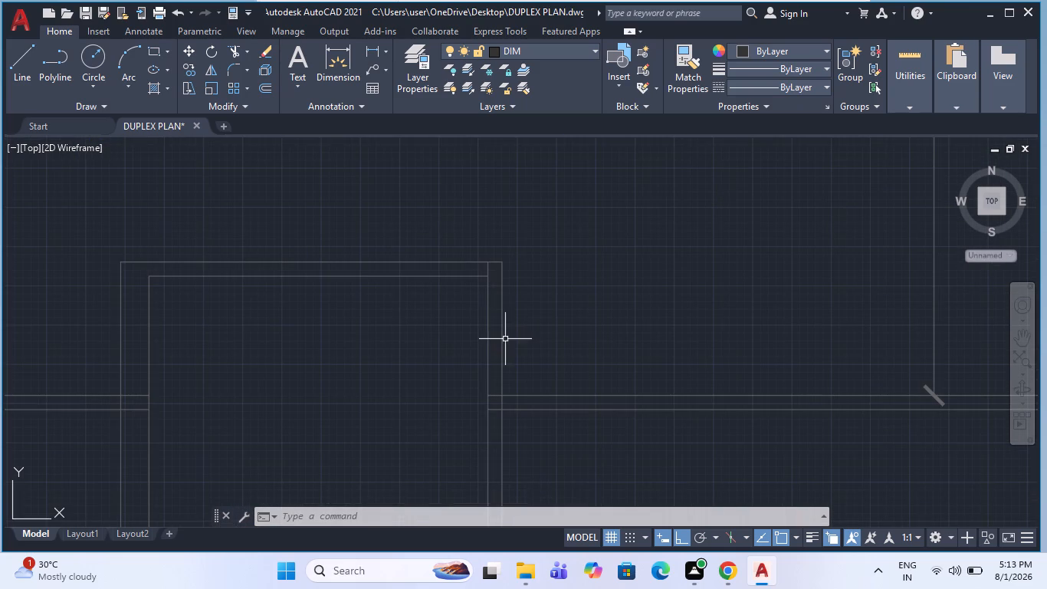
pyautogui.click(505, 340)
pyautogui.click(500, 353)
pyautogui.scroll(-3, 530, 271)
pyautogui.scroll(2, 520, 380)
pyautogui.press('m')
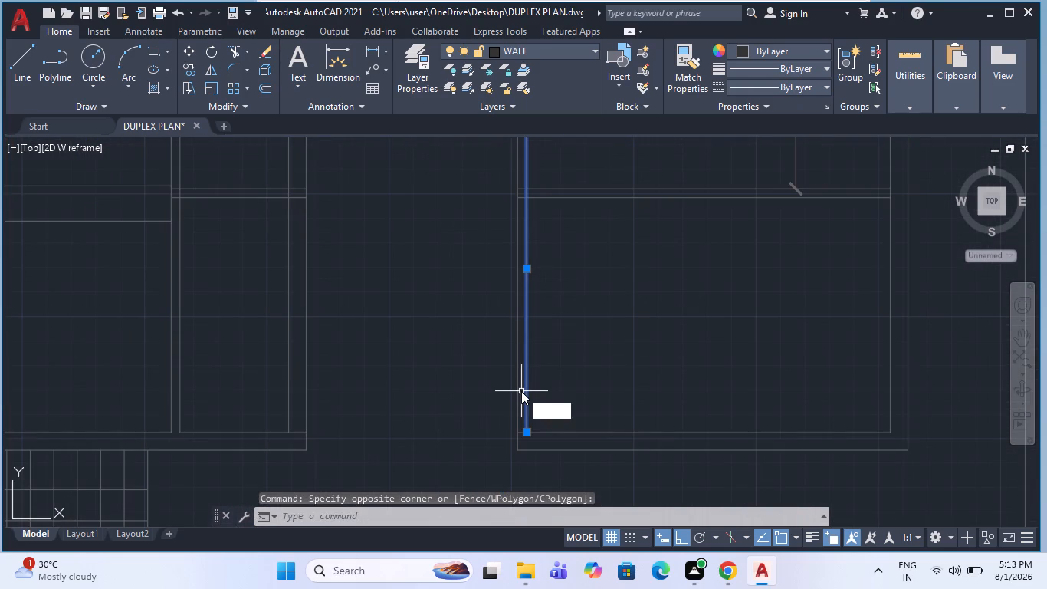
pyautogui.press('Return')
pyautogui.scroll(2, 521, 428)
pyautogui.click(533, 443)
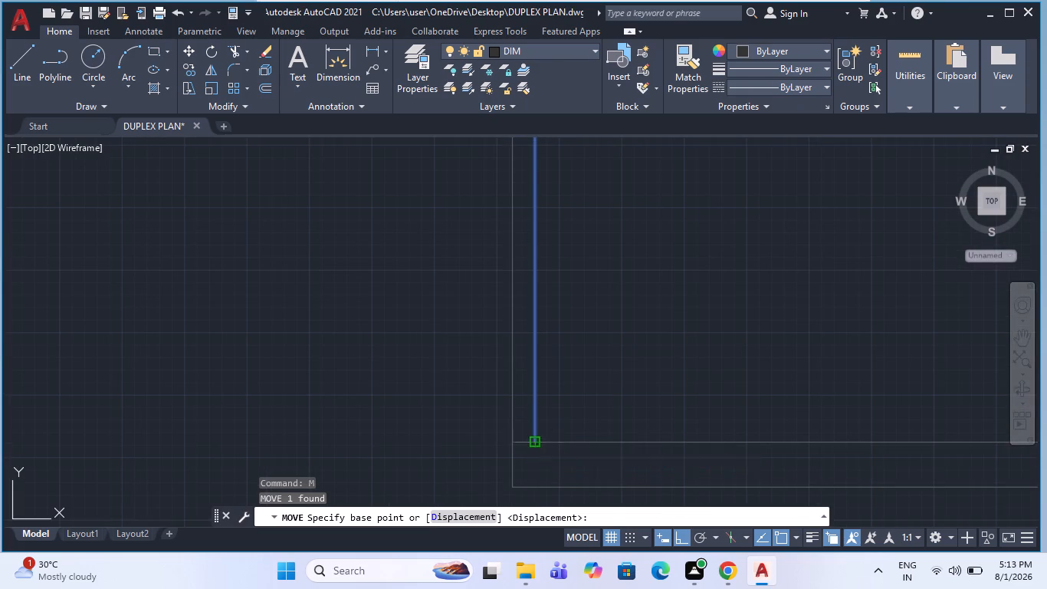
pyautogui.write('4.5"')
pyautogui.press('Return')
pyautogui.scroll(-2, 537, 449)
pyautogui.press('Escape')
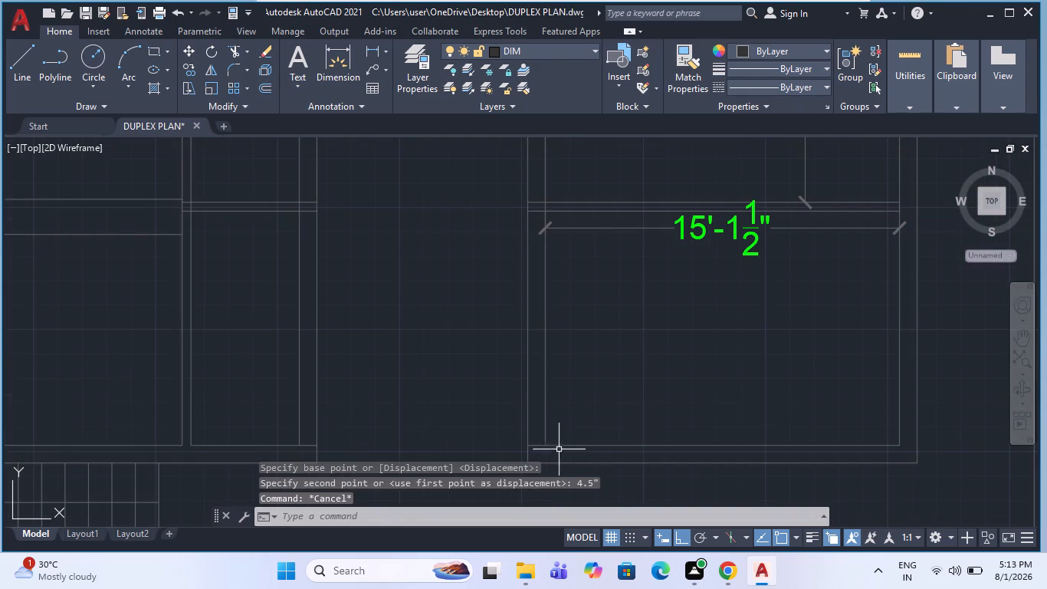
pyautogui.press('Escape')
# Trim the lower wall's inner line where it crosses the thickened right-hand wall of the central bay.
pyautogui.scroll(-1, 550, 429)
pyautogui.press('Escape')
pyautogui.write('TR')
pyautogui.press('space')
pyautogui.scroll(2, 541, 449)
pyautogui.click(550, 428)
pyautogui.press('Escape')
pyautogui.scroll(-3, 488, 424)
# Erase the 15'-1 1/2" dimension just below the cross wall of the lower-right room.
pyautogui.press('Escape')
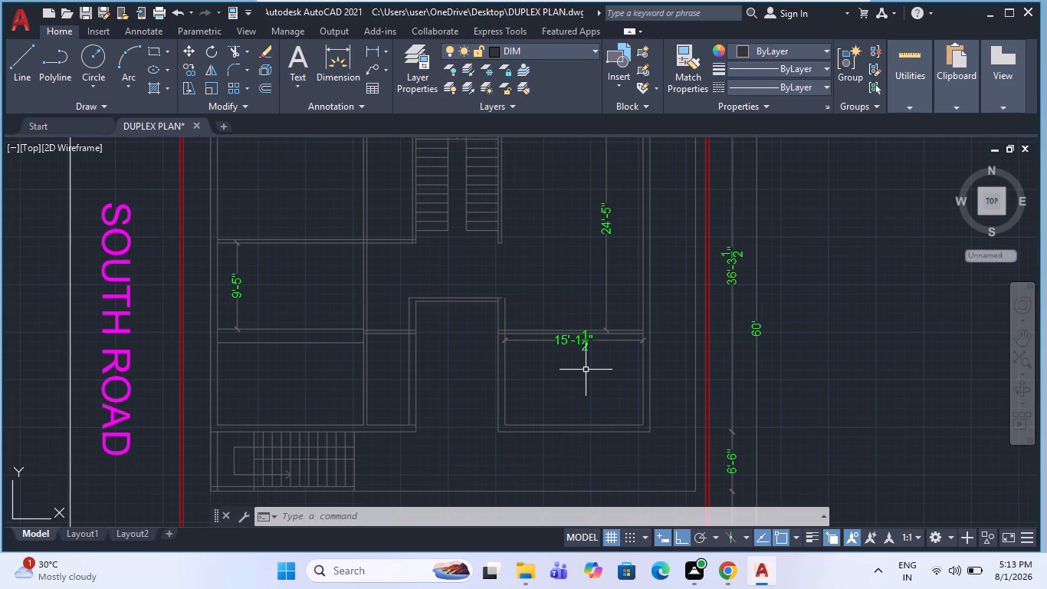
pyautogui.scroll(2, 629, 347)
pyautogui.press('Escape')
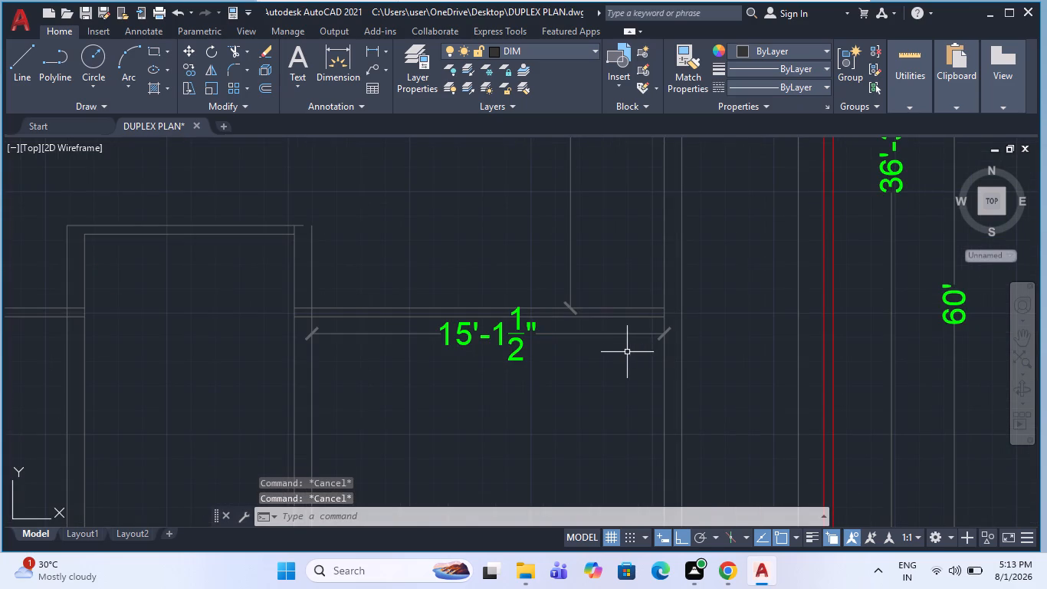
pyautogui.click(540, 357)
pyautogui.click(471, 344)
pyautogui.press('Delete')
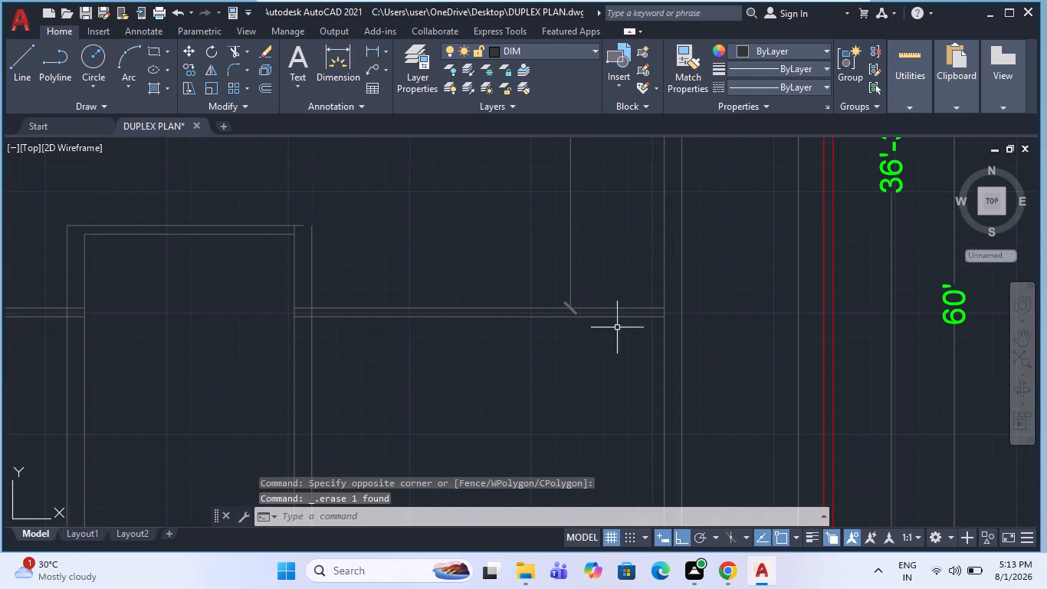
# Trim the right outer wall's inner line between the two cross wall lines above the lower-right room.
pyautogui.write('TR')
pyautogui.press('space')
pyautogui.scroll(3, 655, 308)
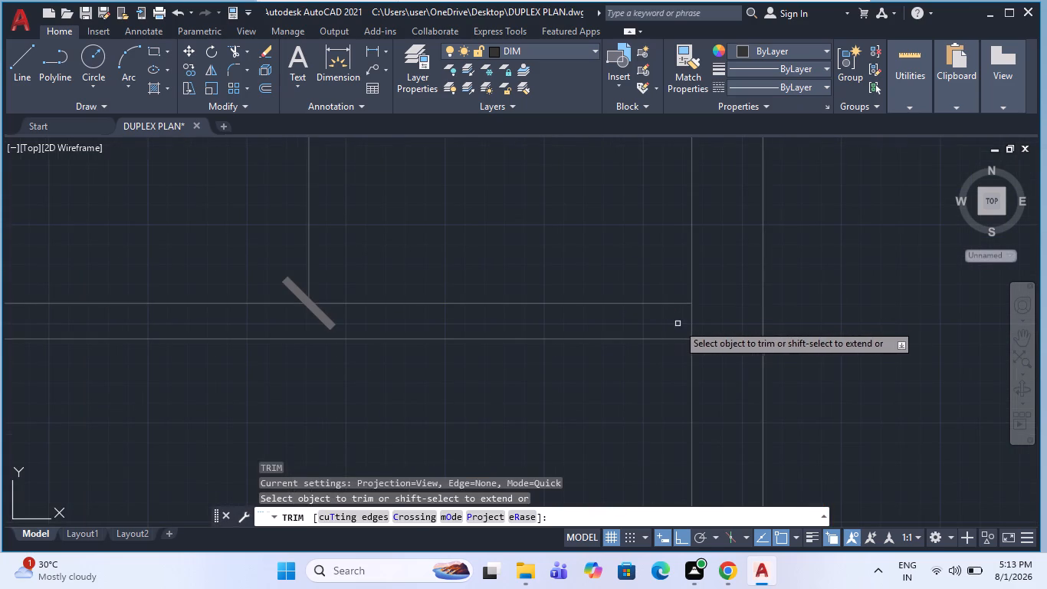
pyautogui.click(693, 321)
pyautogui.press('Escape')
# Offset the right outer wall's inner line 8' into the lower-right room as a partition line.
pyautogui.press('o')
pyautogui.press('Return')
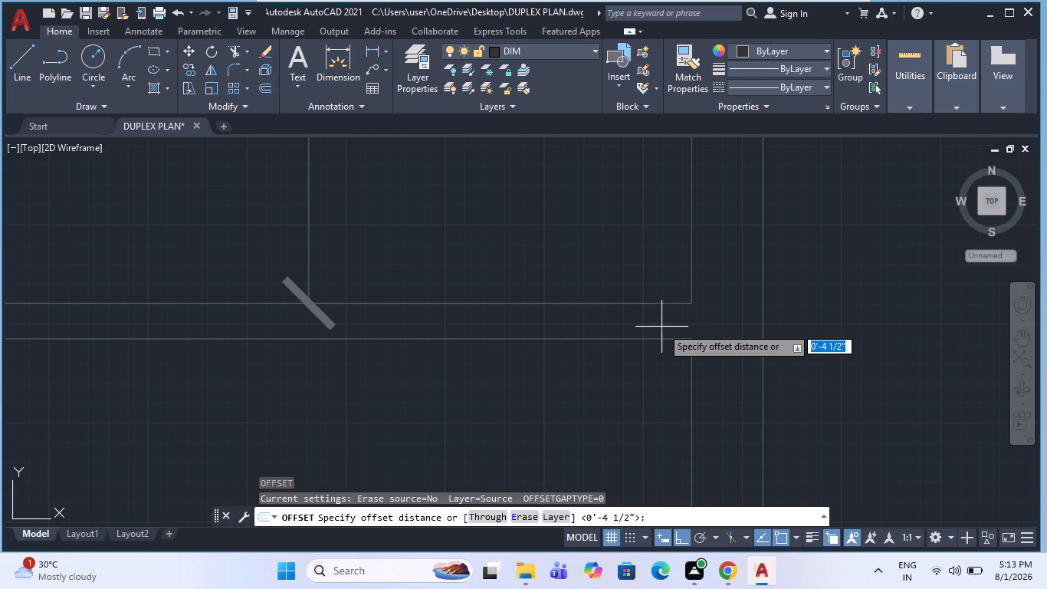
pyautogui.write("8'")
pyautogui.press('Return')
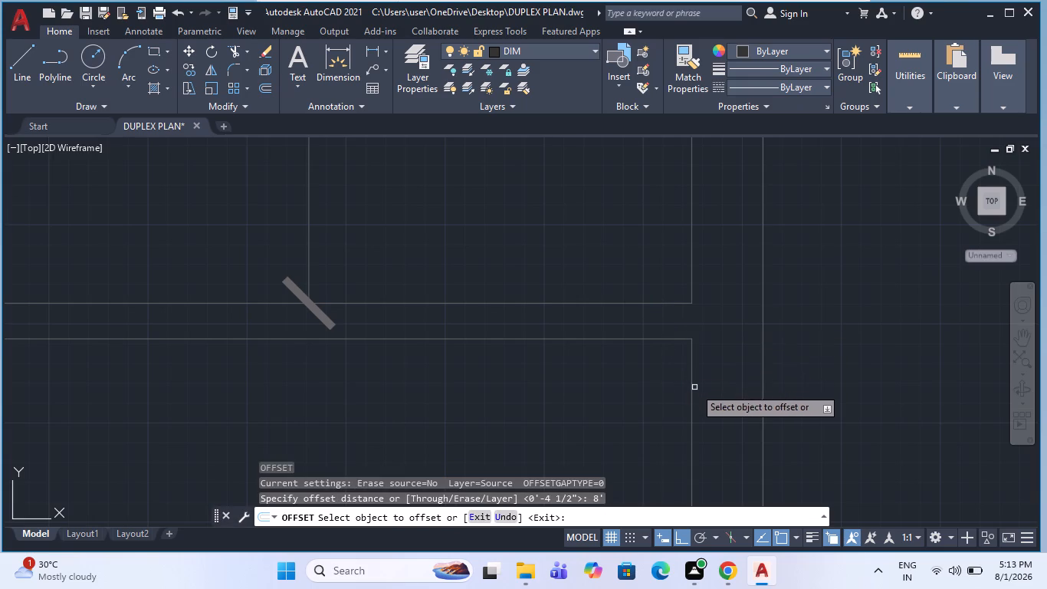
pyautogui.click(691, 387)
pyautogui.scroll(-4, 495, 321)
pyautogui.click(447, 370)
pyautogui.press('Escape')
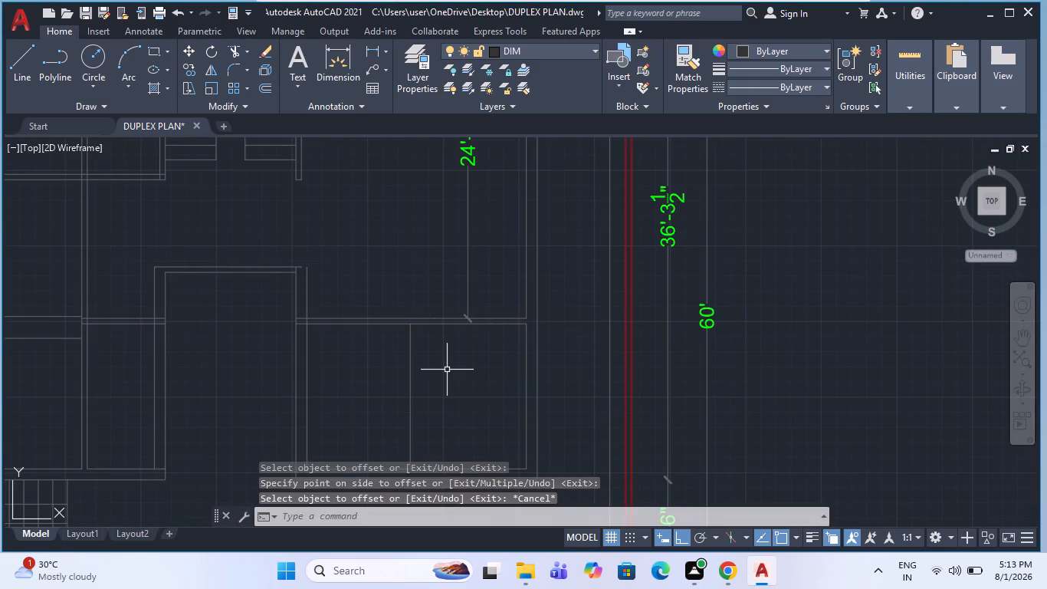
# Offset the new partition line 4.5" toward the central bay to form the partition wall.
pyautogui.press('o')
pyautogui.press('Return')
pyautogui.write('4.5')
pyautogui.press('Return')
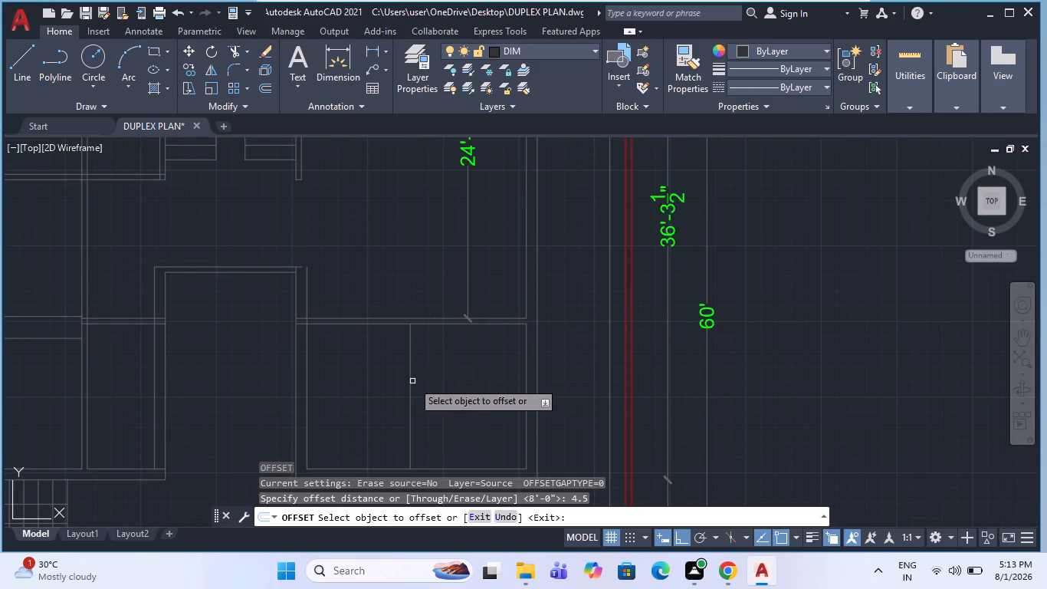
pyautogui.click(412, 381)
pyautogui.click(336, 400)
pyautogui.press('Escape')
pyautogui.scroll(-1, 434, 330)
pyautogui.scroll(1, 402, 393)
pyautogui.scroll(-1, 465, 358)
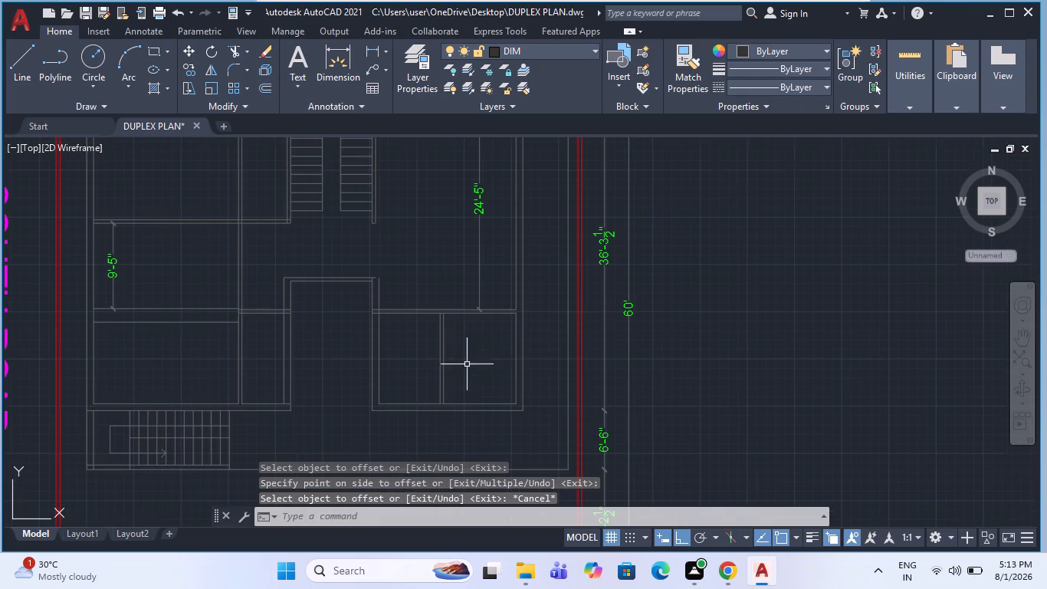
# Fillet the partition's left line with the lower wall's outer line to form a corner.
pyautogui.scroll(1, 438, 423)
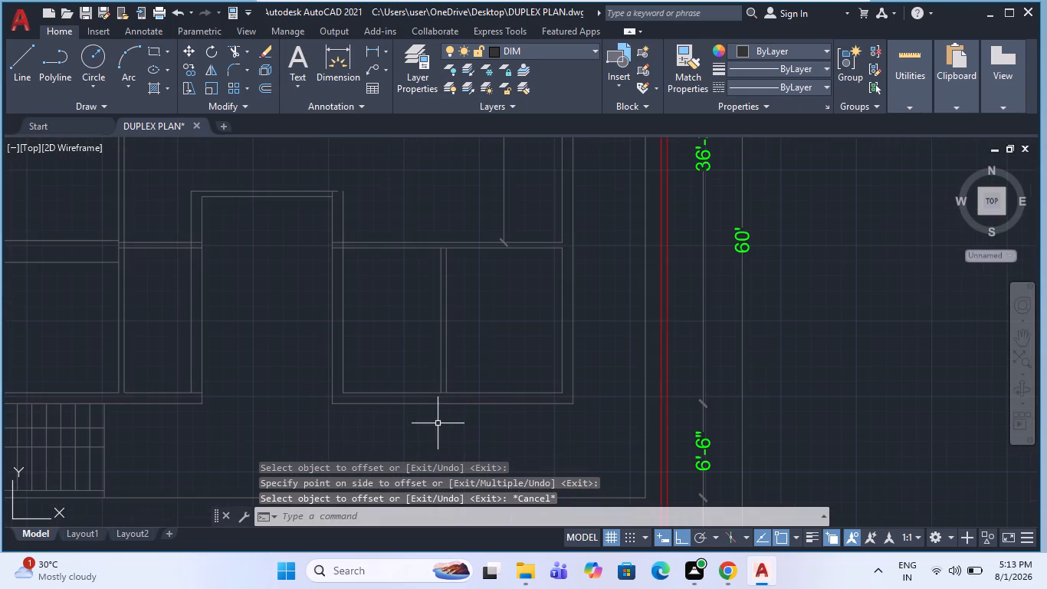
pyautogui.scroll(1, 438, 428)
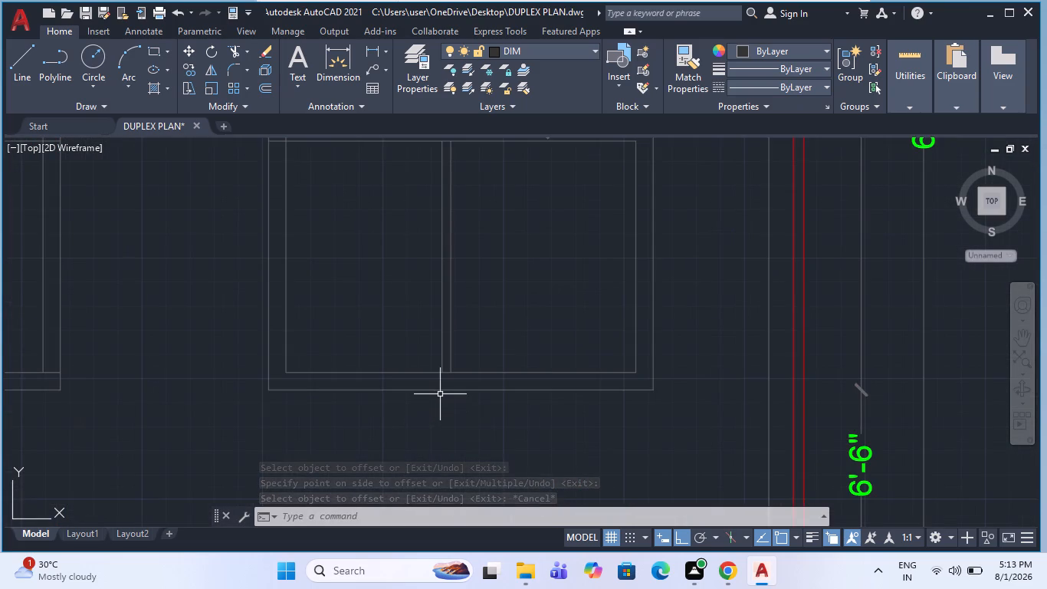
pyautogui.press('f')
pyautogui.press('space')
pyautogui.click(442, 356)
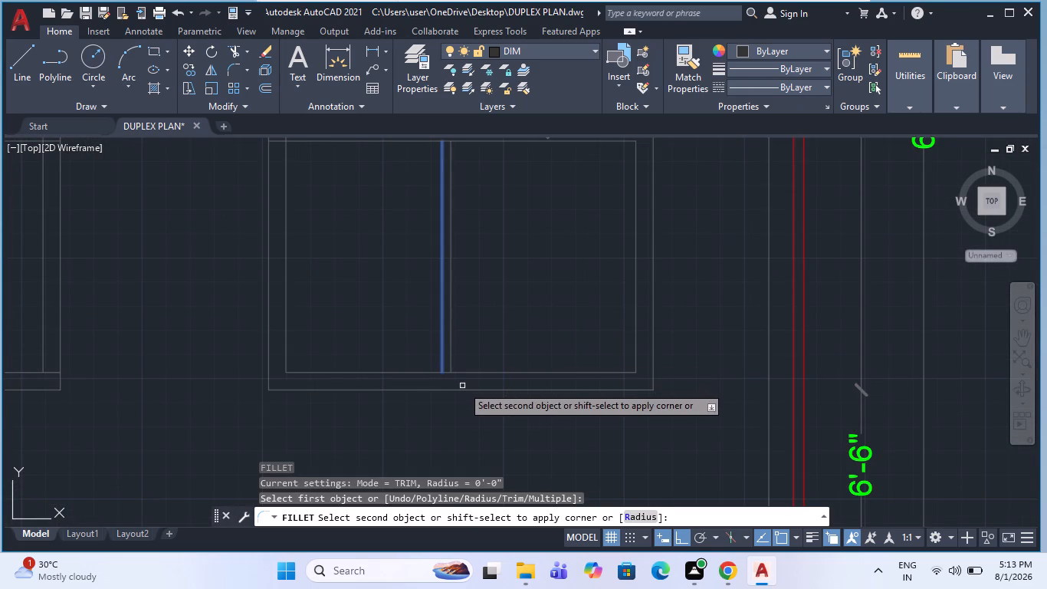
pyautogui.click(462, 392)
pyautogui.press('Escape')
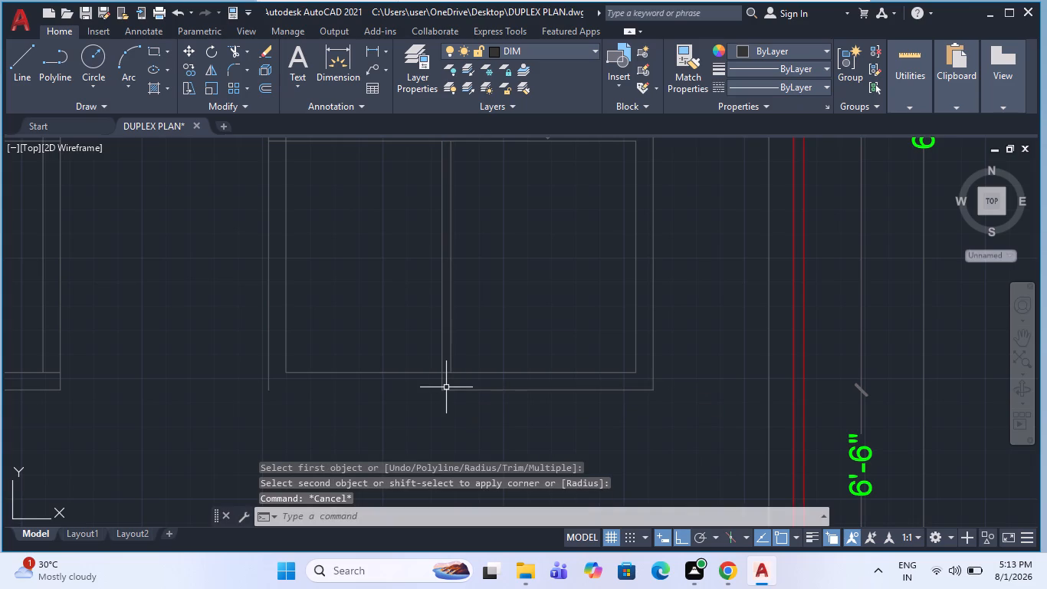
# Draw a short horizontal line from the lower end of the central bay's right-hand wall toward the partition.
pyautogui.scroll(-2, 444, 388)
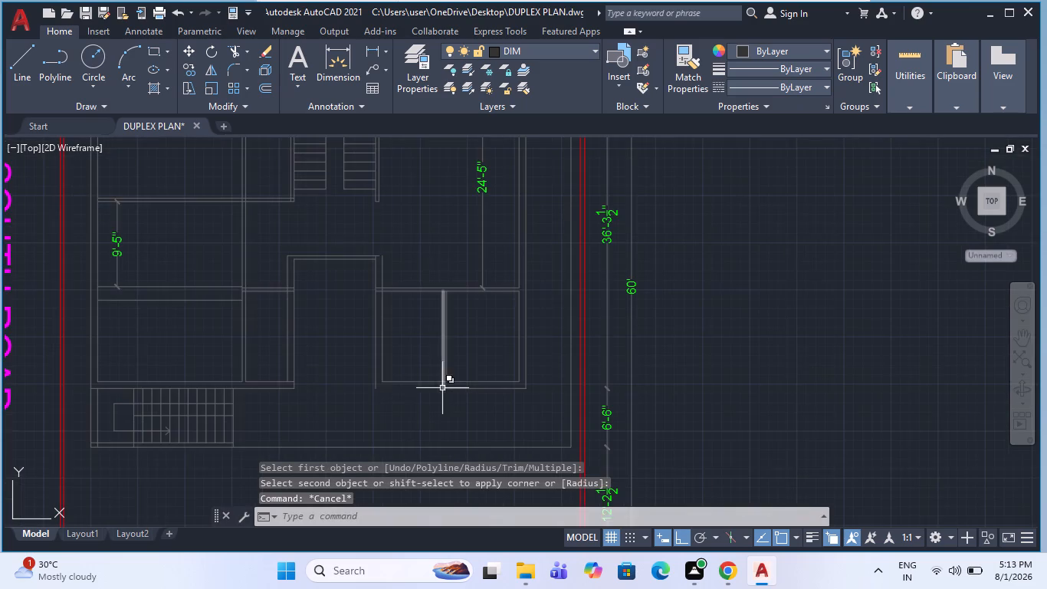
pyautogui.scroll(2, 369, 395)
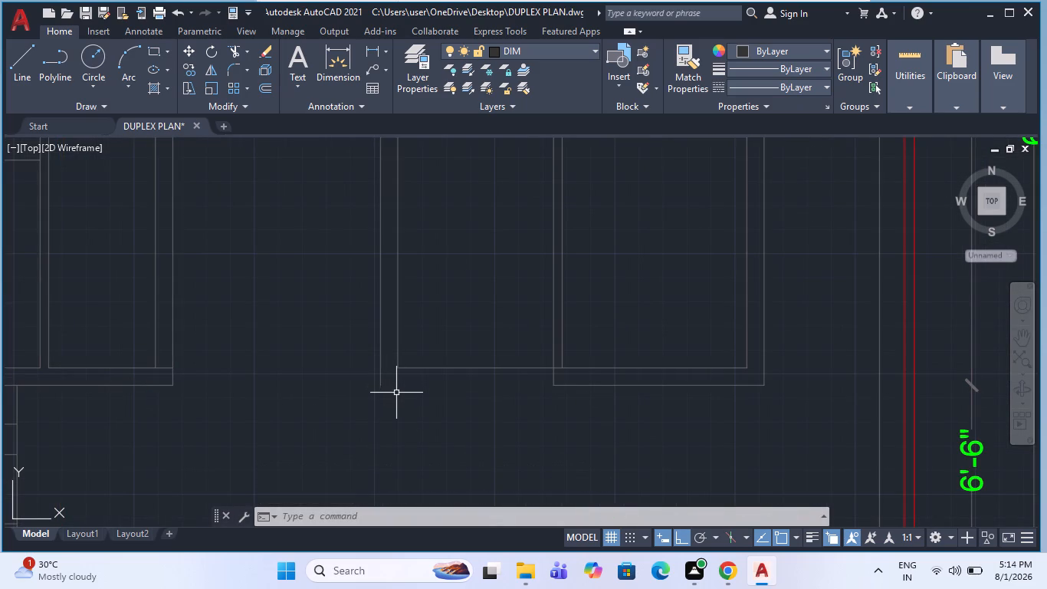
pyautogui.press('l')
pyautogui.press('Return')
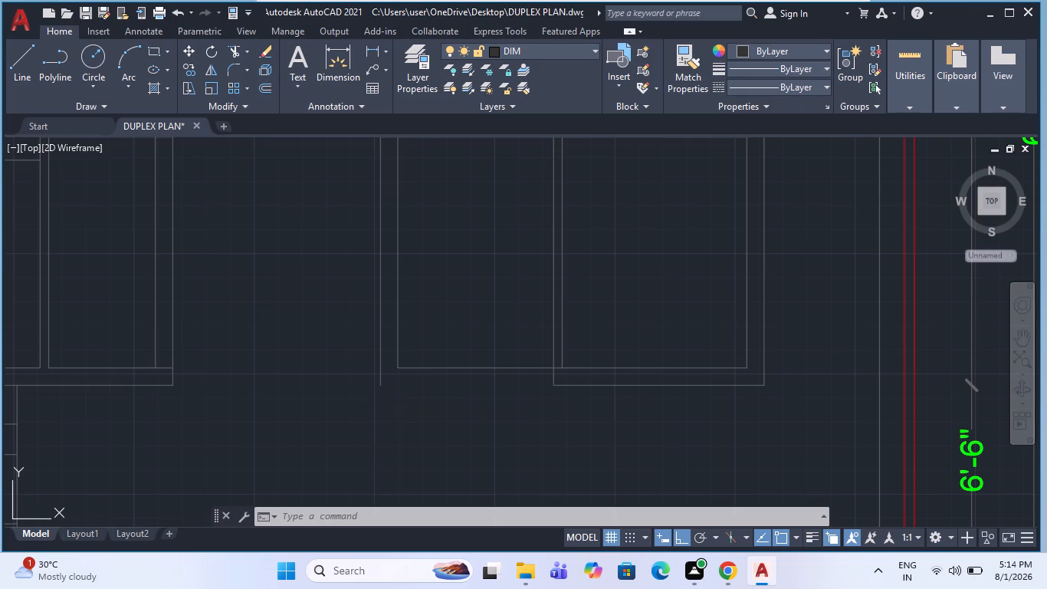
pyautogui.click(379, 383)
pyautogui.click(438, 406)
pyautogui.press('Escape')
# Fillet the short line with the right line of the central bay's right-hand wall, closing the wall's lower end.
pyautogui.press('f')
pyautogui.press('space')
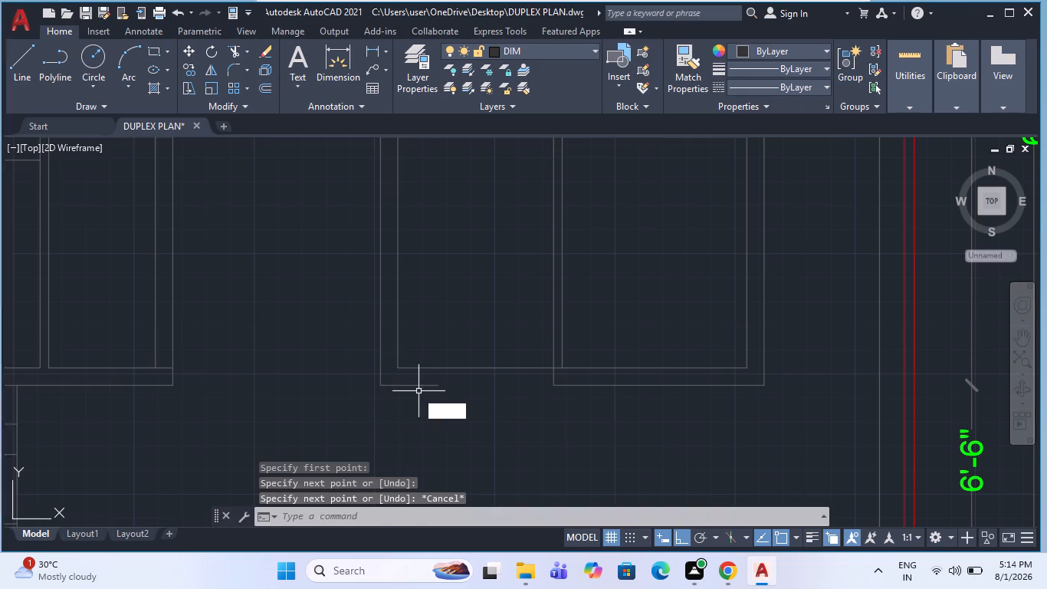
pyautogui.click(394, 388)
pyautogui.click(393, 341)
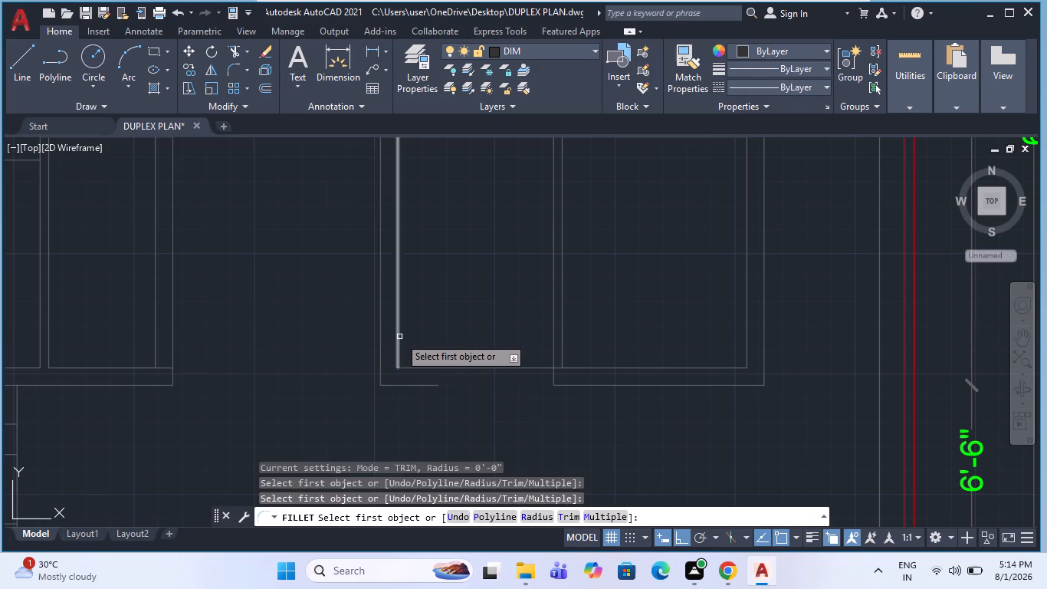
pyautogui.click(399, 337)
pyautogui.click(392, 388)
pyautogui.click(397, 385)
pyautogui.press('Escape')
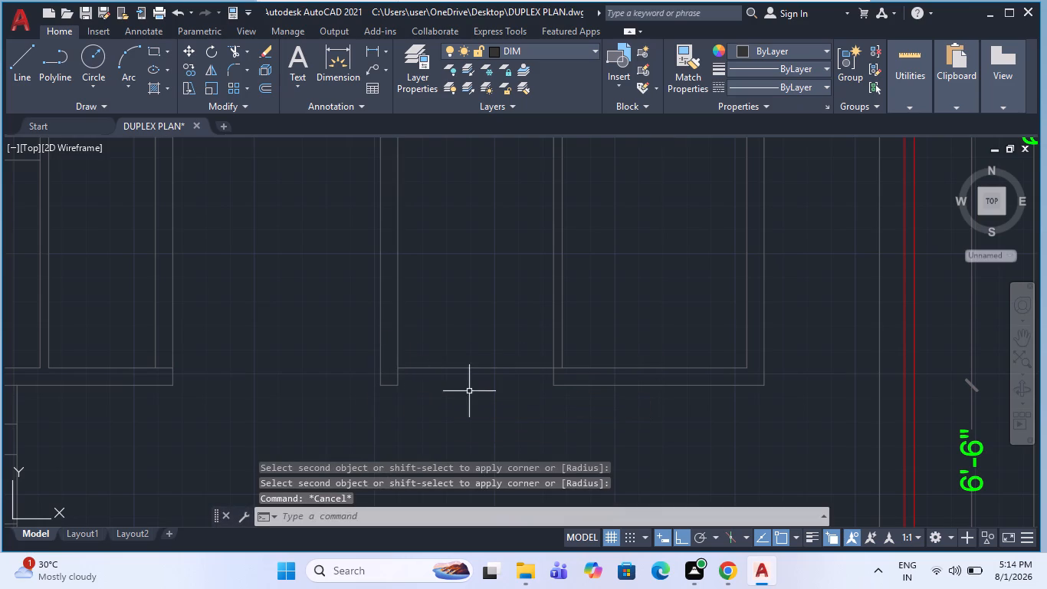
# Trim the lower wall's inner line between the central bay's right-hand wall and the partition.
pyautogui.press('t')
pyautogui.press('r')
pyautogui.press('space')
pyautogui.moveTo(444, 356); pyautogui.dragTo(438, 416)
pyautogui.press('Escape')
# Trim the leftover piece of the lower wall's inner line between the two partition lines.
pyautogui.scroll(-1, 459, 374)
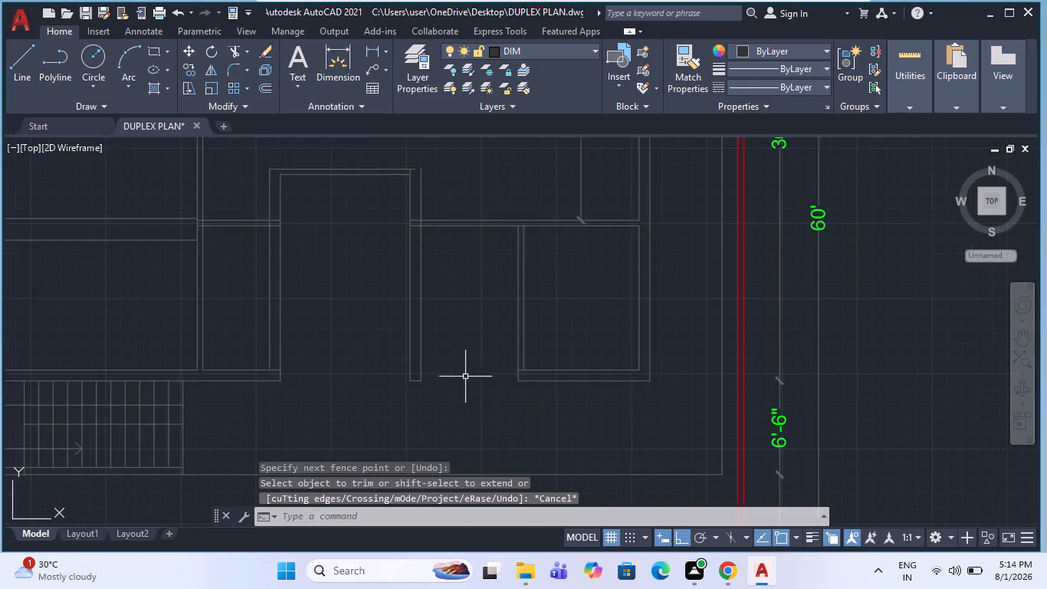
pyautogui.scroll(-1, 544, 393)
pyautogui.scroll(2, 560, 378)
pyautogui.press('space')
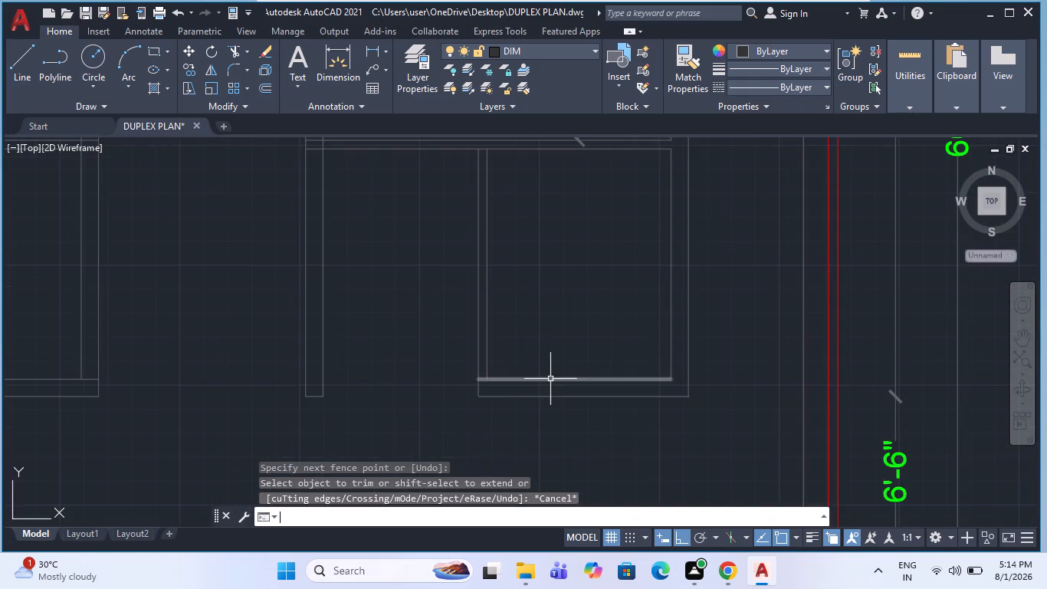
pyautogui.scroll(2, 496, 393)
pyautogui.click(460, 360)
pyautogui.press('Escape')
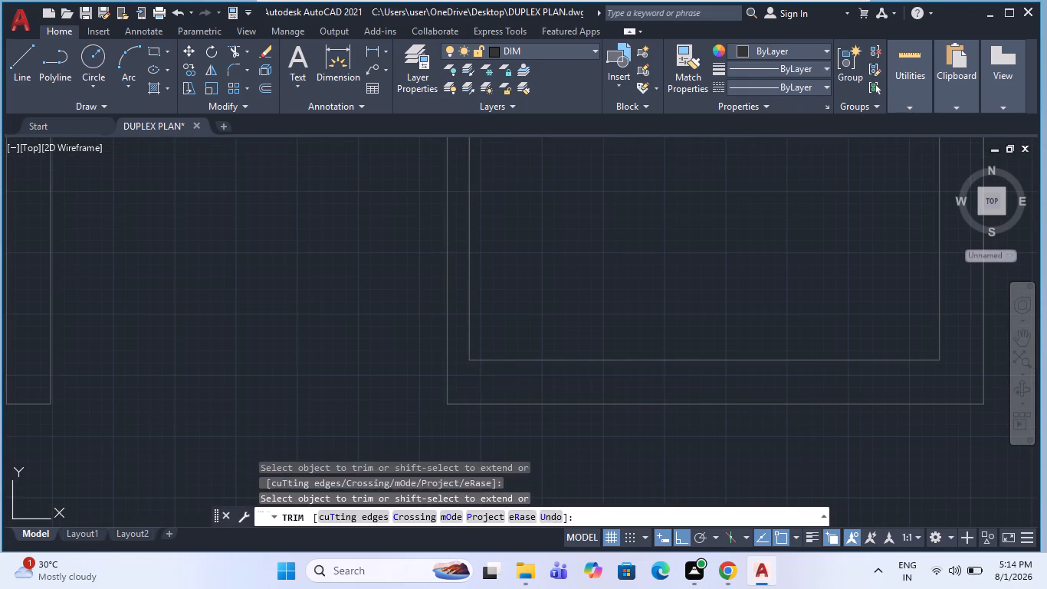
pyautogui.scroll(-3, 484, 351)
pyautogui.press('Escape')
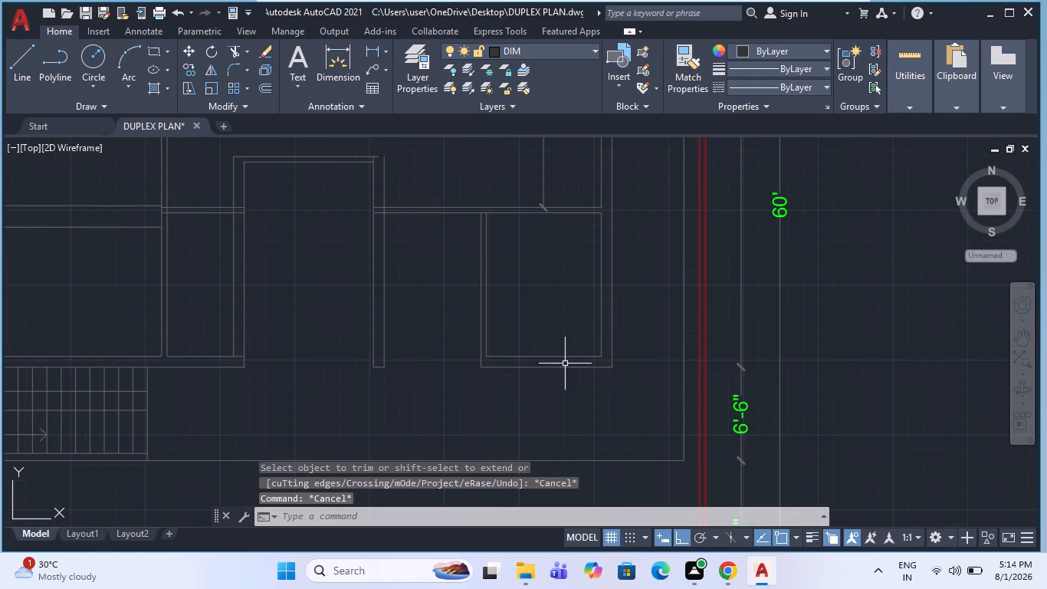
# Fillet the outer and then the inner wall lines at the central bay's upper-right corner.
pyautogui.scroll(-1, 569, 367)
pyautogui.scroll(2, 441, 245)
pyautogui.press('f')
pyautogui.press('space')
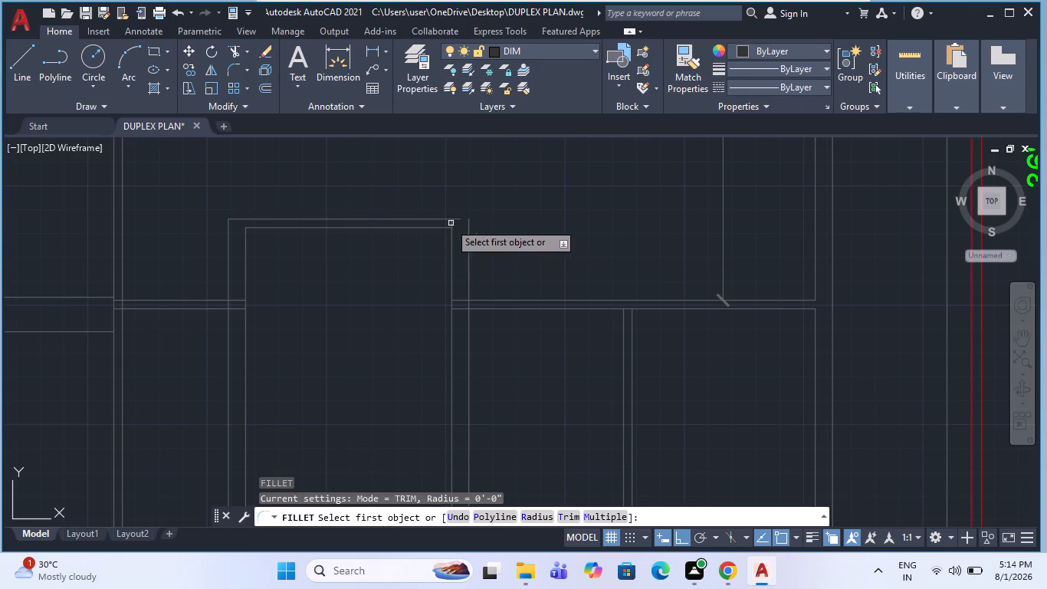
pyautogui.click(441, 217)
pyautogui.click(471, 246)
pyautogui.press('Escape')
pyautogui.scroll(2, 462, 236)
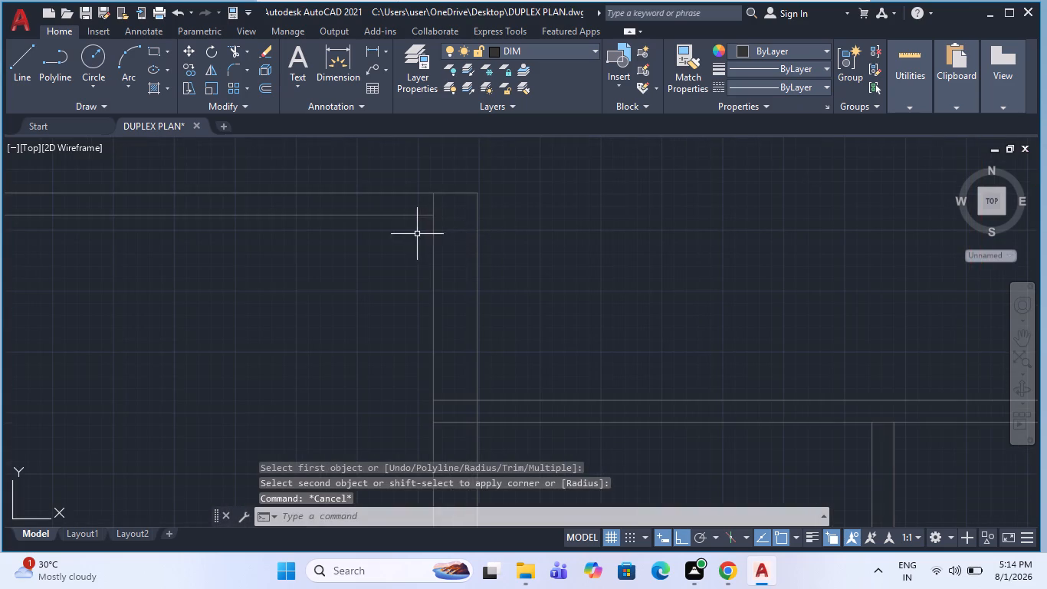
pyautogui.press('space')
pyautogui.click(420, 214)
pyautogui.click(432, 236)
pyautogui.press('Escape')
pyautogui.scroll(-3, 434, 234)
pyautogui.press('Escape')
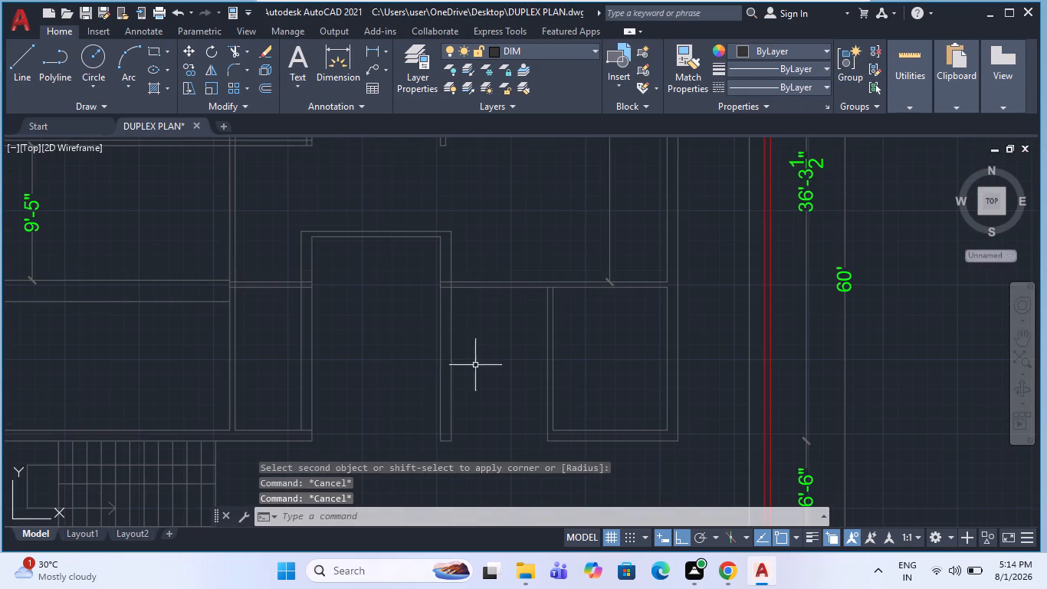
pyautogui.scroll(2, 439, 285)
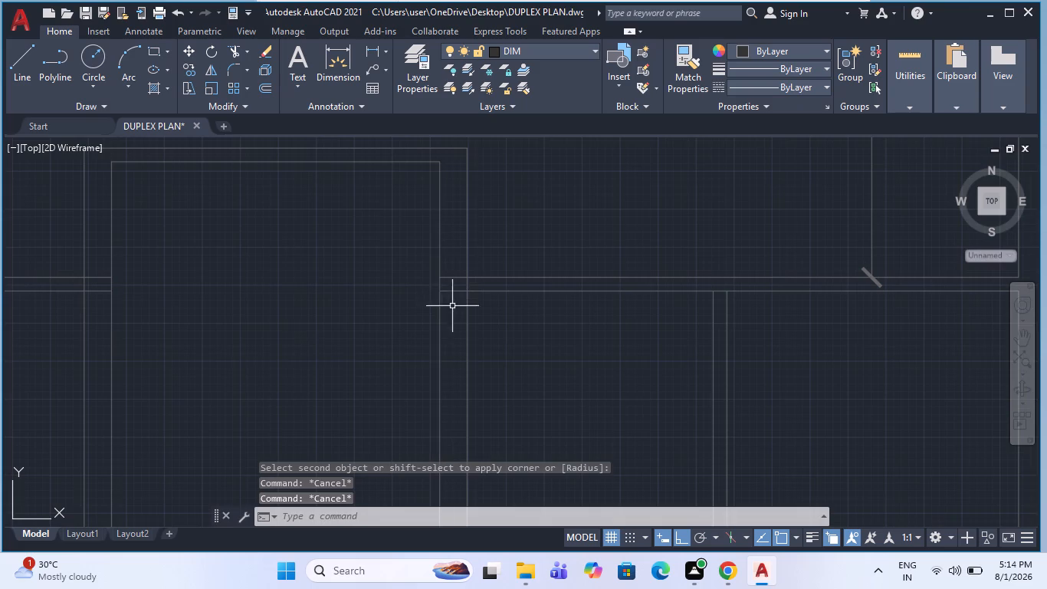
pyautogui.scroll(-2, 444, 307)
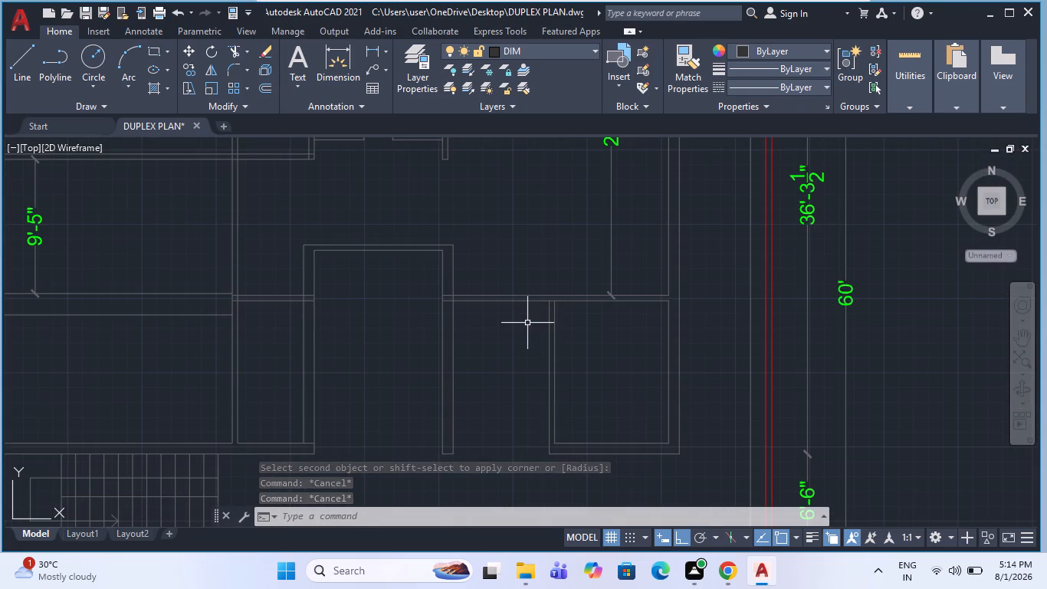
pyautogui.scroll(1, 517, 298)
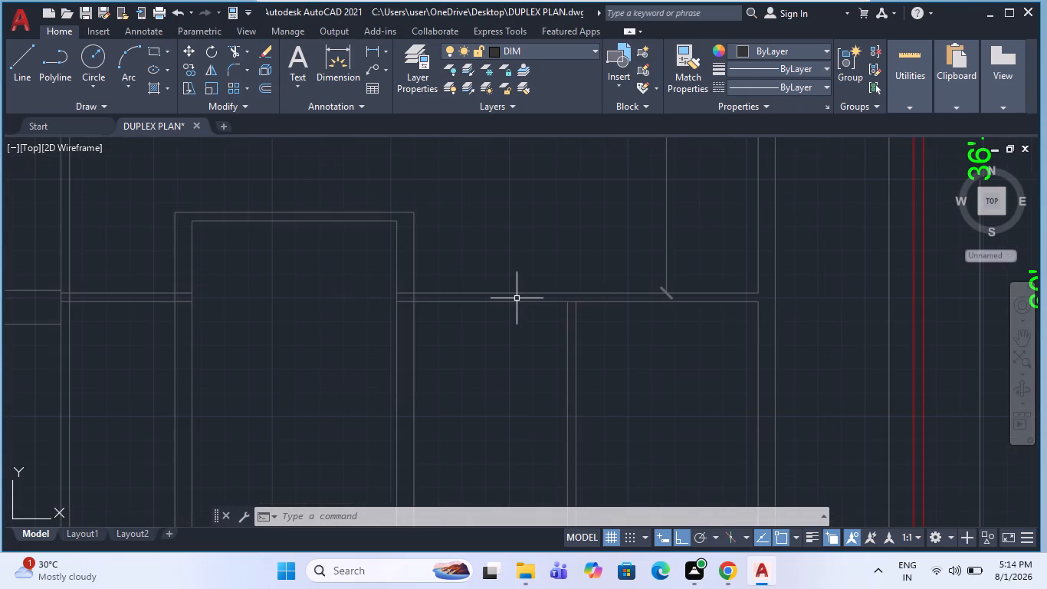
# Trim the lower line of the horizontal wall between the two partition lines, right of the central bay.
pyautogui.scroll(-1, 478, 285)
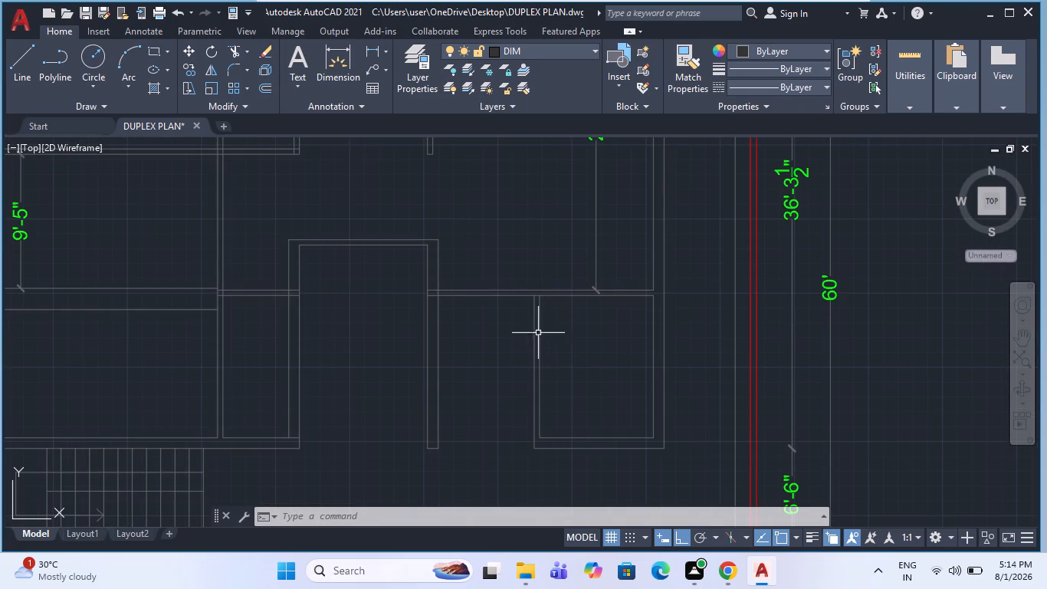
pyautogui.scroll(1, 499, 295)
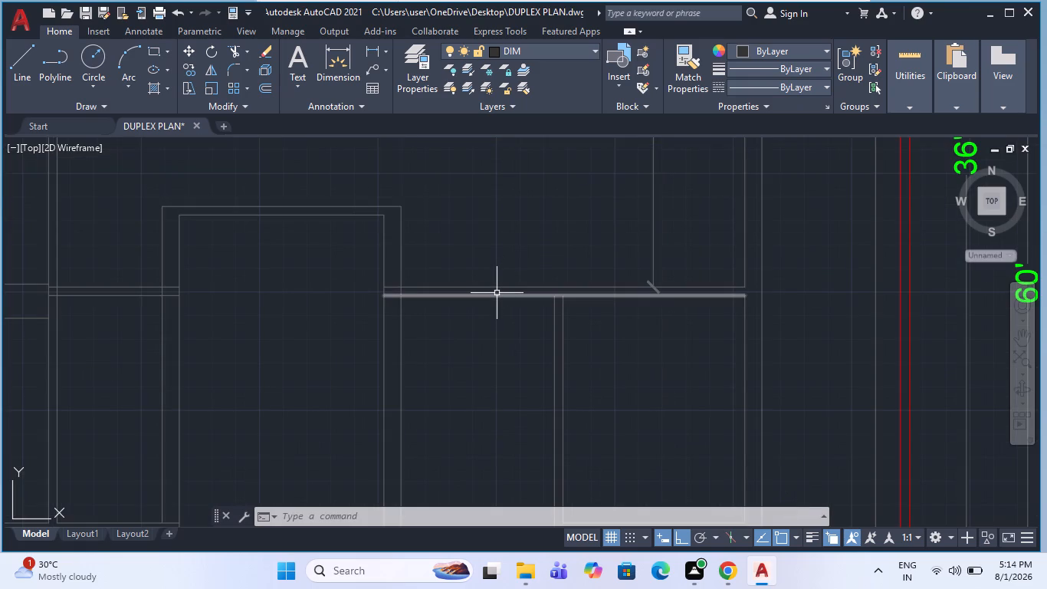
pyautogui.scroll(2, 549, 302)
pyautogui.press('Escape')
pyautogui.write('TR')
pyautogui.press('space')
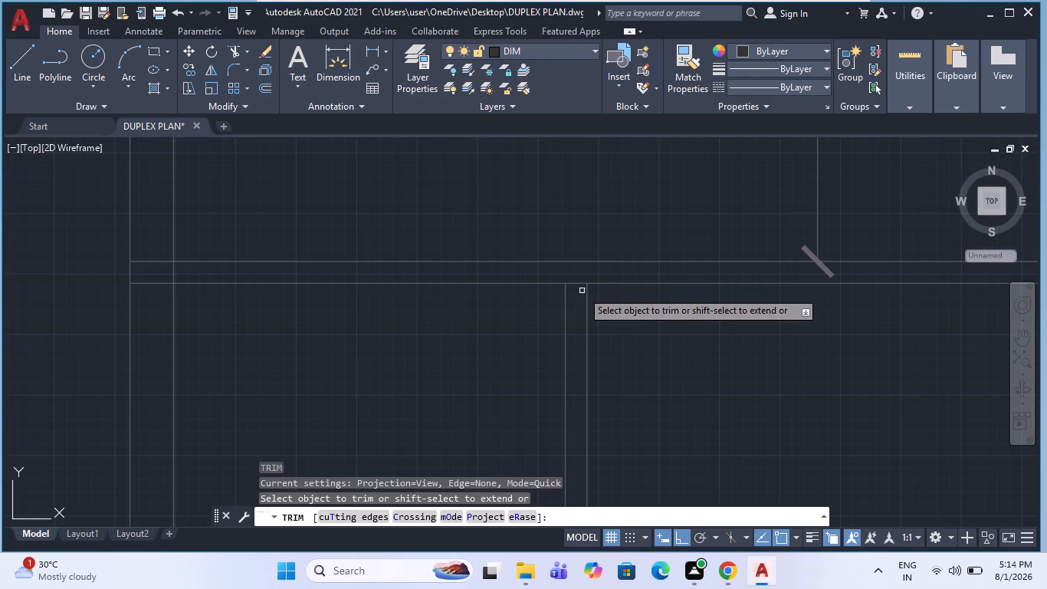
pyautogui.click(579, 286)
pyautogui.click(579, 278)
pyautogui.press('Escape')
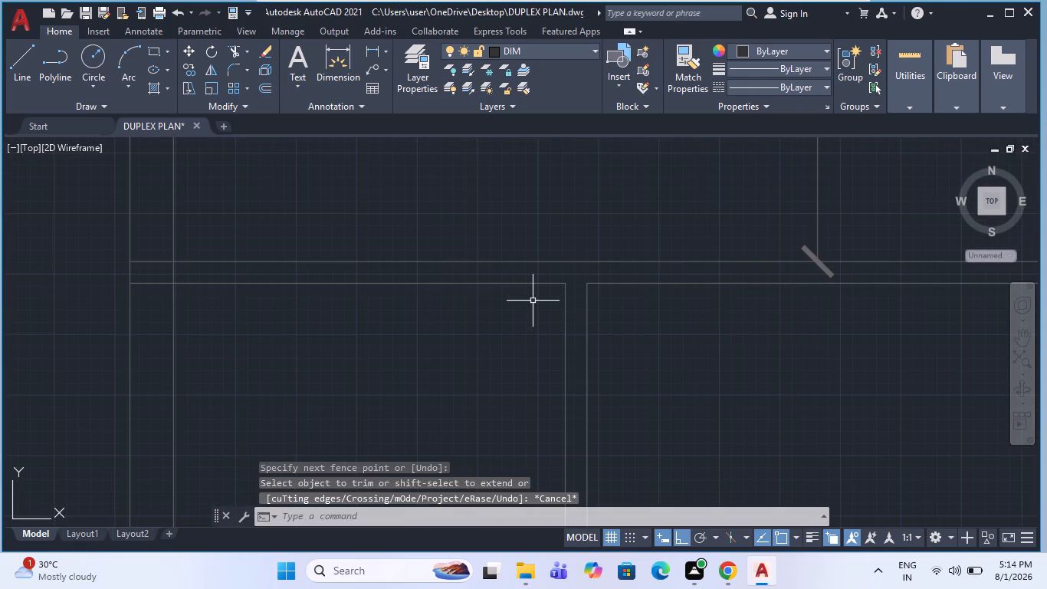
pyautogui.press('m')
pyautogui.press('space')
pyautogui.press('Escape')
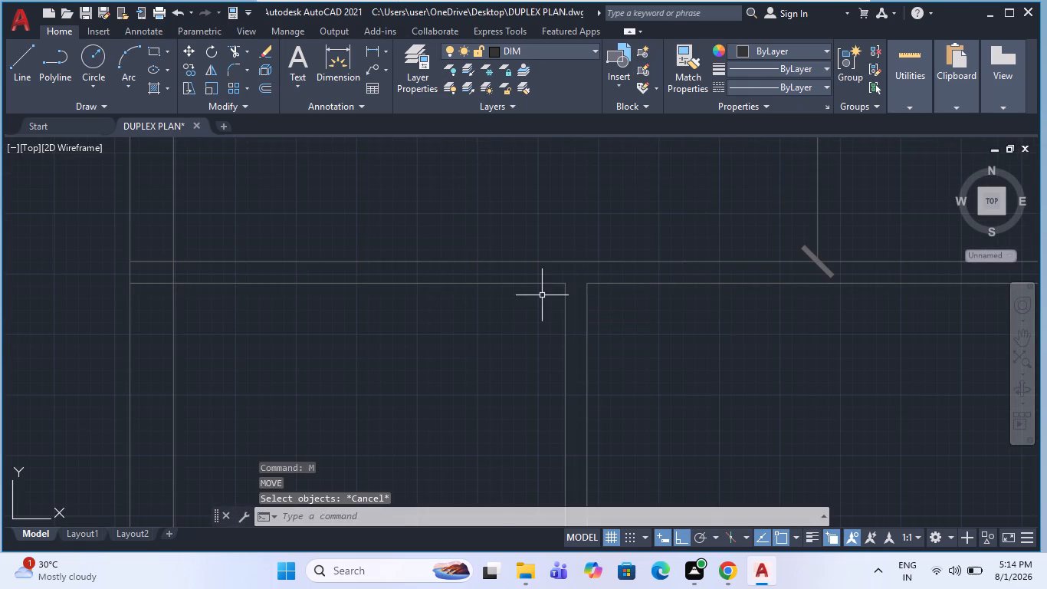
# Move the horizontal wall's lower line between the central bay and the partition 4.5" downward.
pyautogui.click(538, 294)
pyautogui.click(514, 285)
pyautogui.click(514, 281)
pyautogui.press('m')
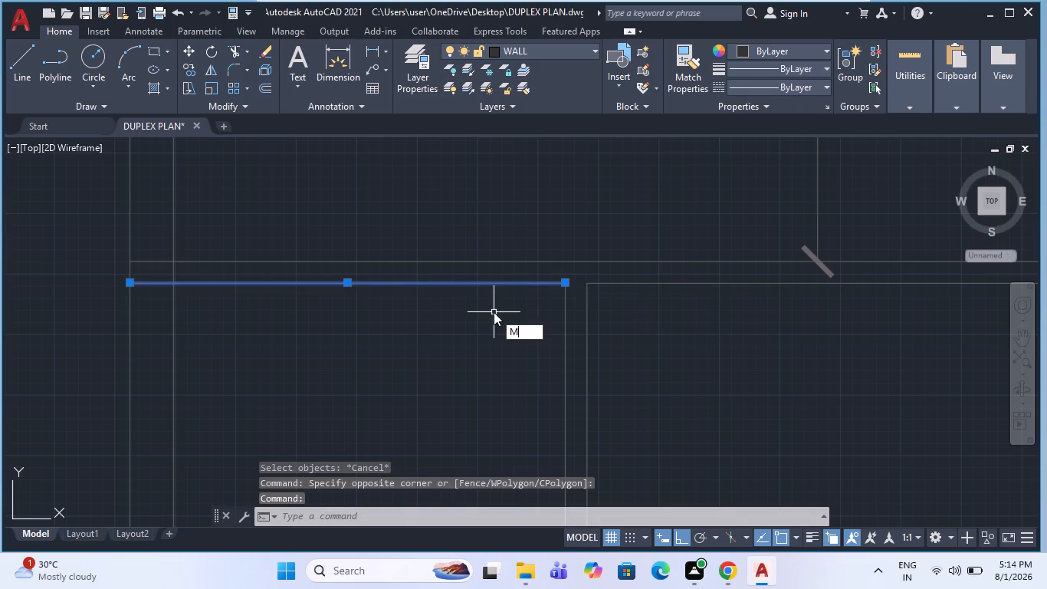
pyautogui.press('Return')
pyautogui.click(560, 283)
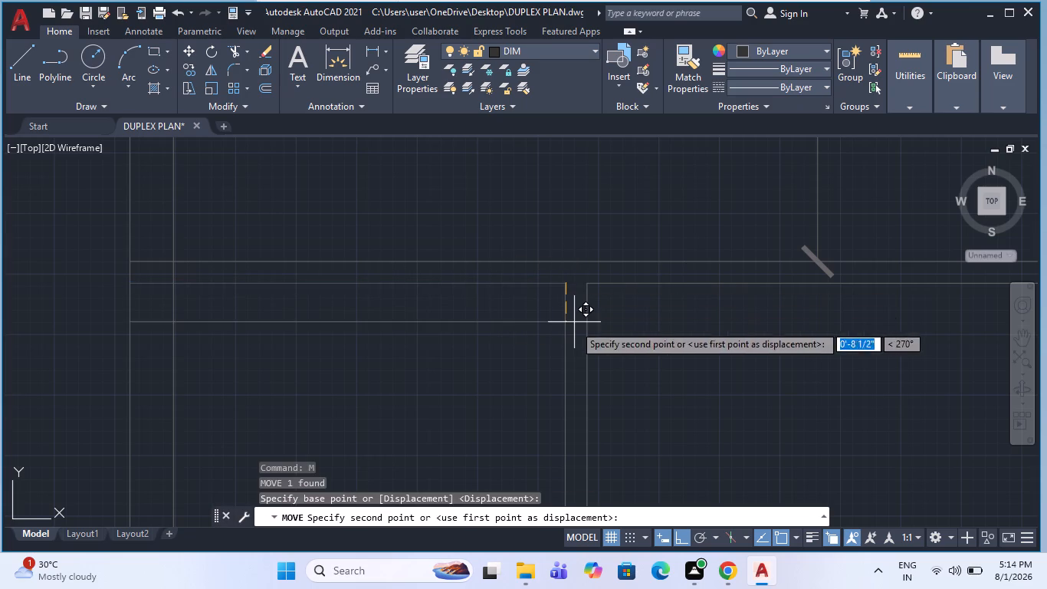
pyautogui.write('4.5')
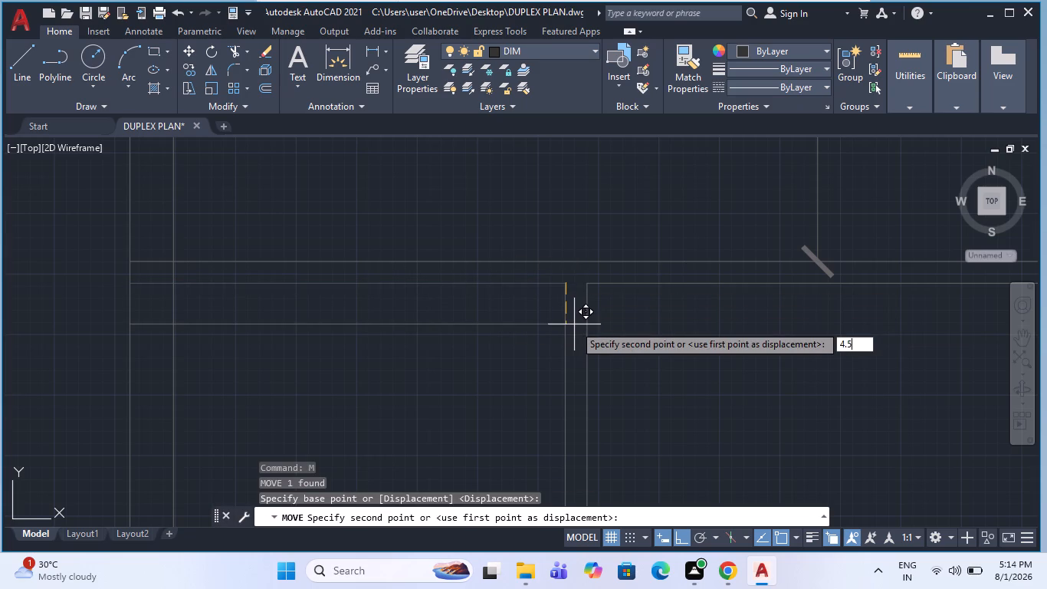
pyautogui.hotkey('shift', '"')
pyautogui.press('Return')
pyautogui.scroll(-1, 445, 301)
pyautogui.press('Escape')
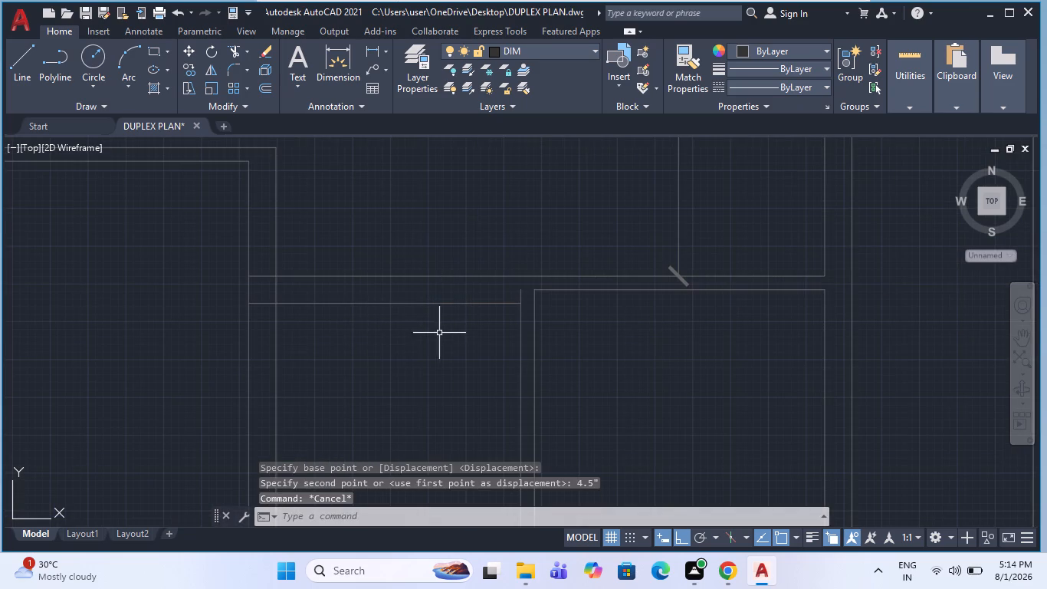
# Fillet the lowered wall line with the partition's left line to form a clean corner.
pyautogui.scroll(1, 529, 310)
pyautogui.press('f')
pyautogui.press('space')
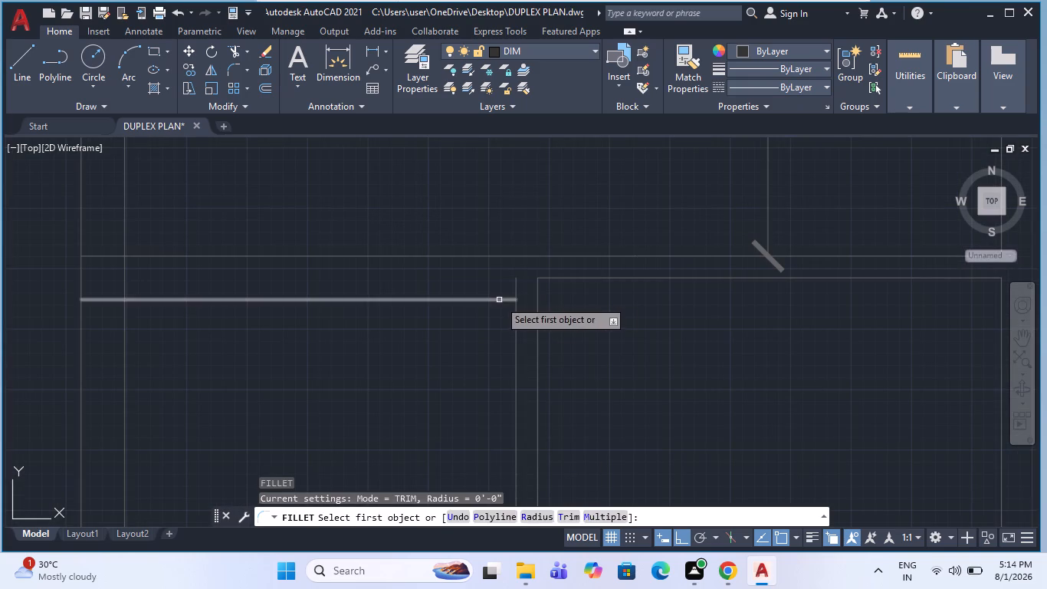
pyautogui.click(497, 301)
pyautogui.click(518, 332)
pyautogui.press('Escape')
pyautogui.scroll(-2, 510, 288)
pyautogui.press('Escape')
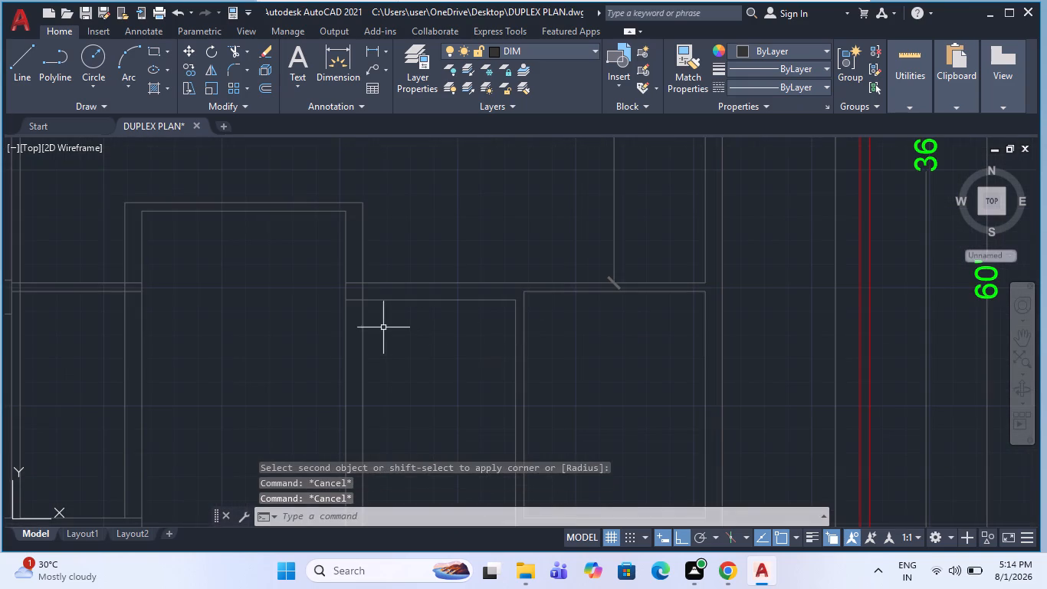
# Trim the crossing line pieces where the thickened horizontal wall meets the central bay's right-hand wall.
pyautogui.scroll(1, 355, 297)
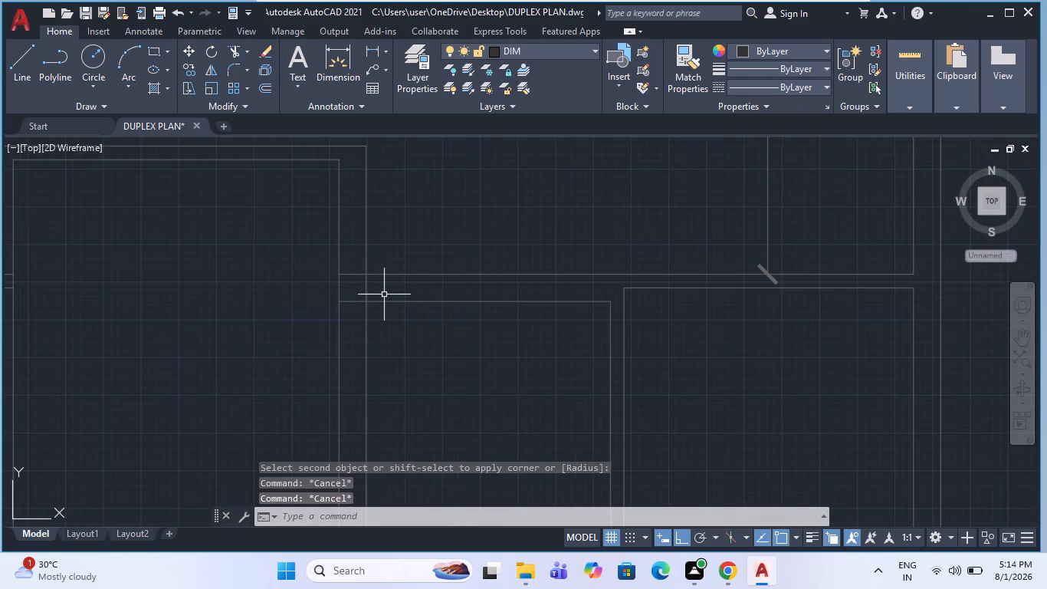
pyautogui.press('Escape')
pyautogui.write('TR')
pyautogui.press('space')
pyautogui.click(369, 293)
pyautogui.click(360, 290)
pyautogui.click(357, 261)
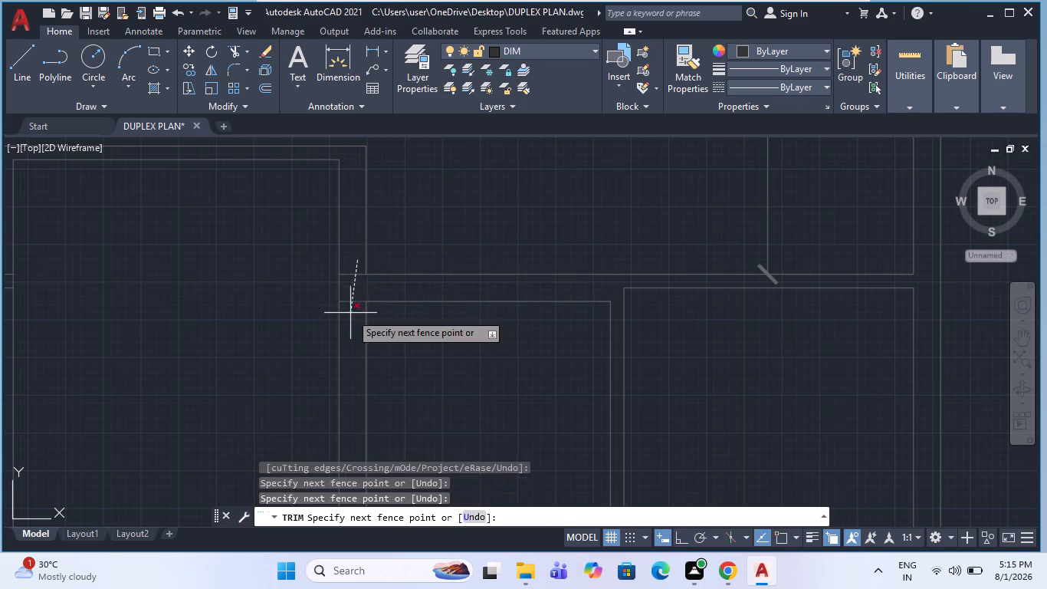
pyautogui.click(350, 315)
pyautogui.press('Escape')
pyautogui.scroll(-1, 392, 310)
pyautogui.scroll(-2, 521, 290)
pyautogui.press('Escape')
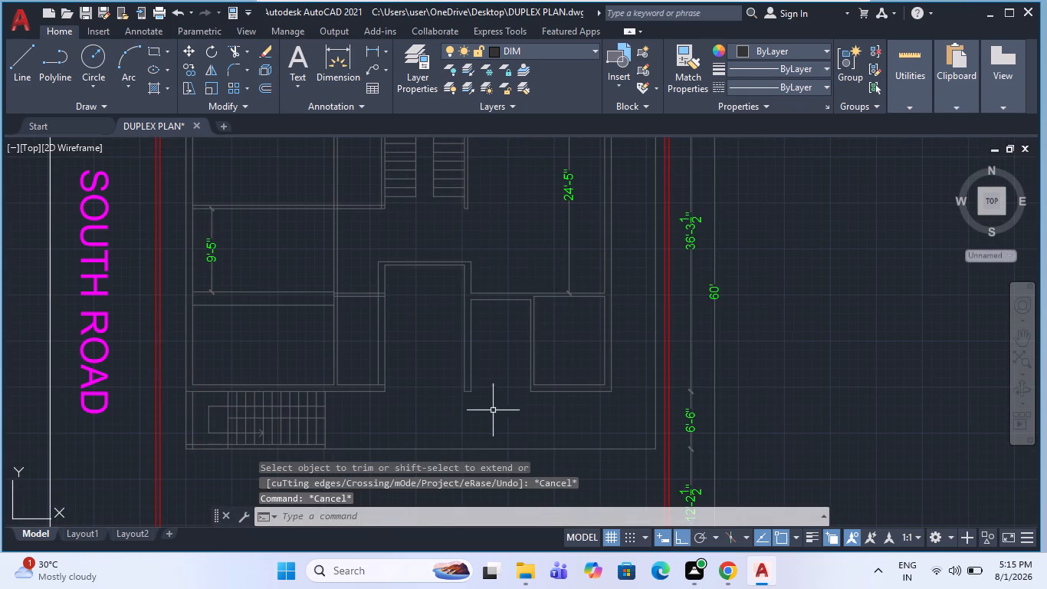
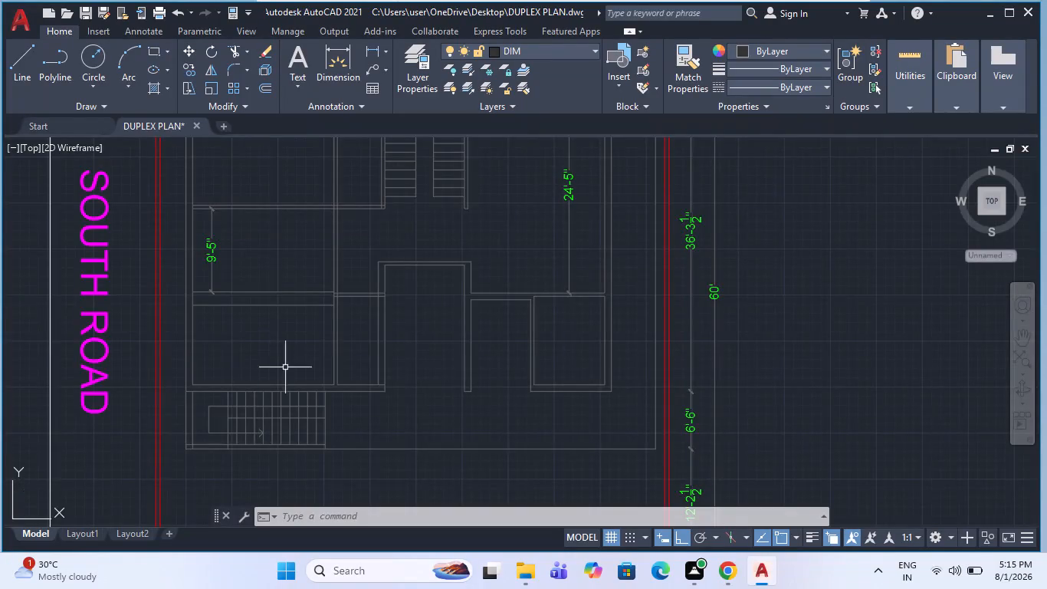
# Examine the room and wall layout of the floor plan inside the red plot boundary.
pyautogui.scroll(-1, 366, 348)
pyautogui.scroll(-1, 386, 233)
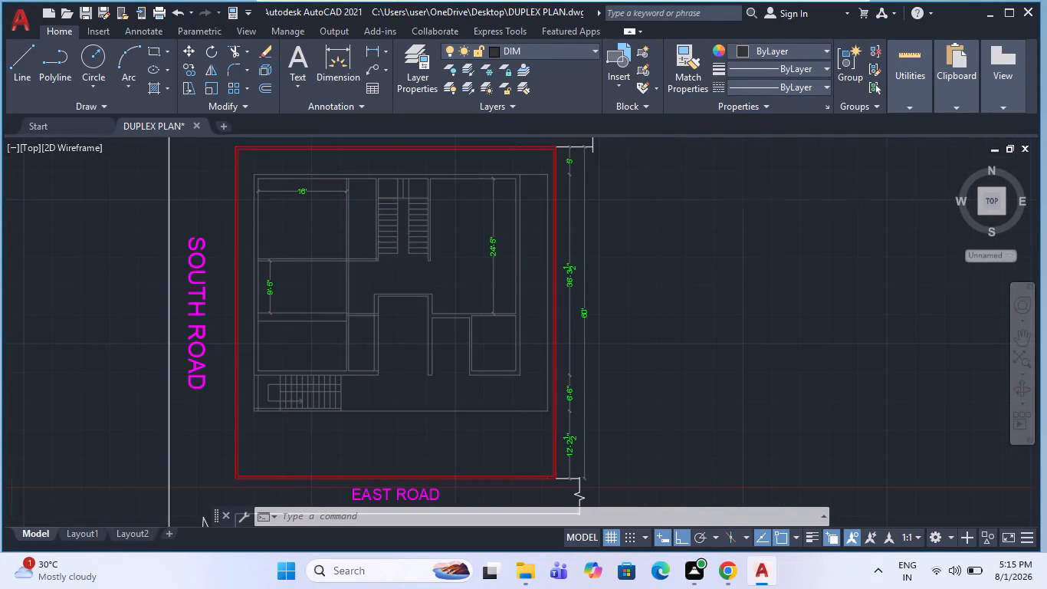
pyautogui.scroll(1, 422, 191)
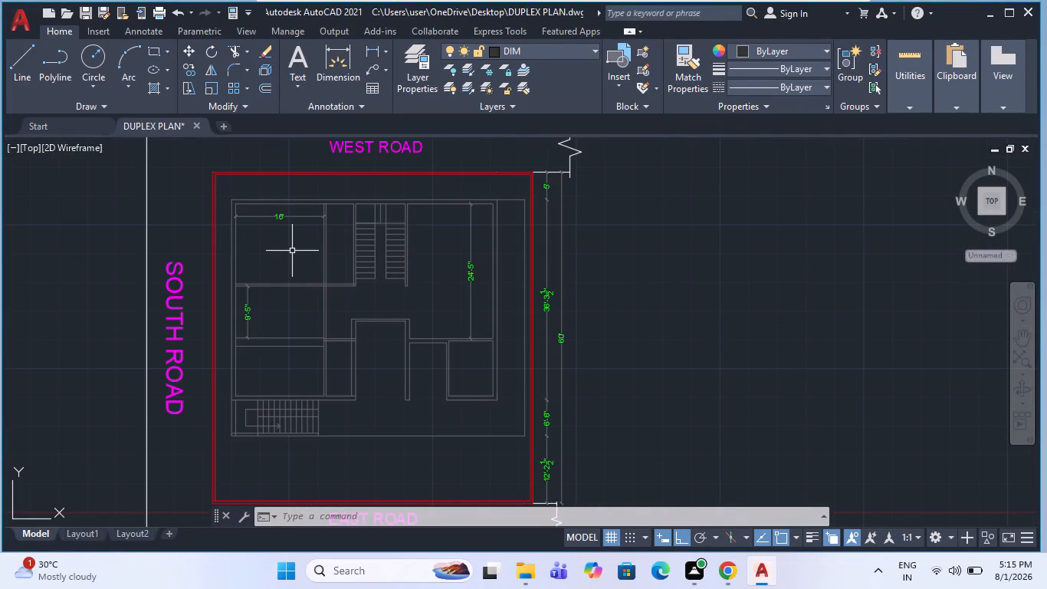
pyautogui.scroll(-1, 484, 281)
pyautogui.scroll(1, 481, 346)
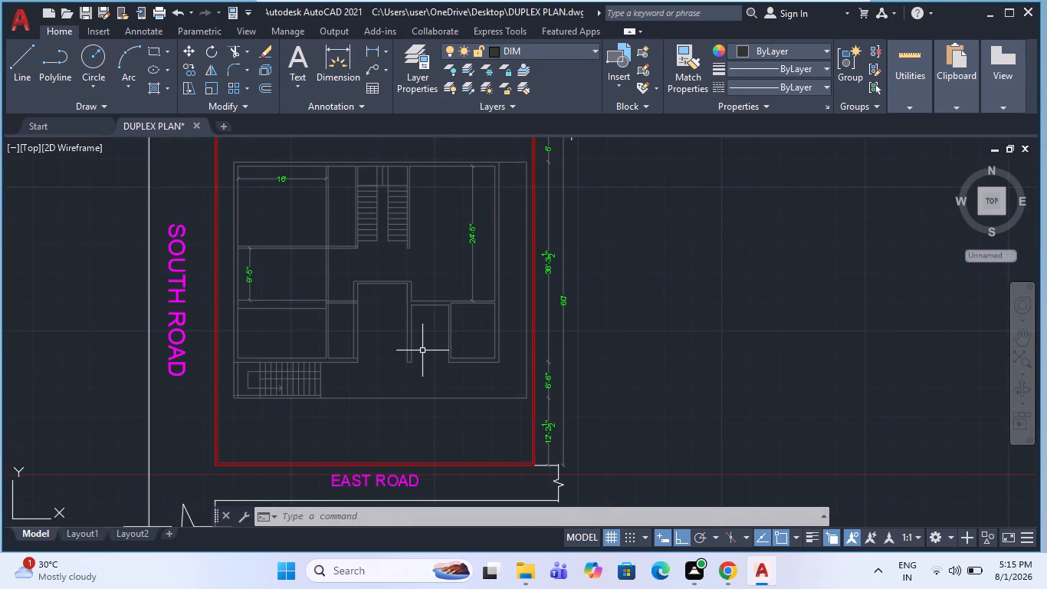
pyautogui.scroll(-1, 372, 370)
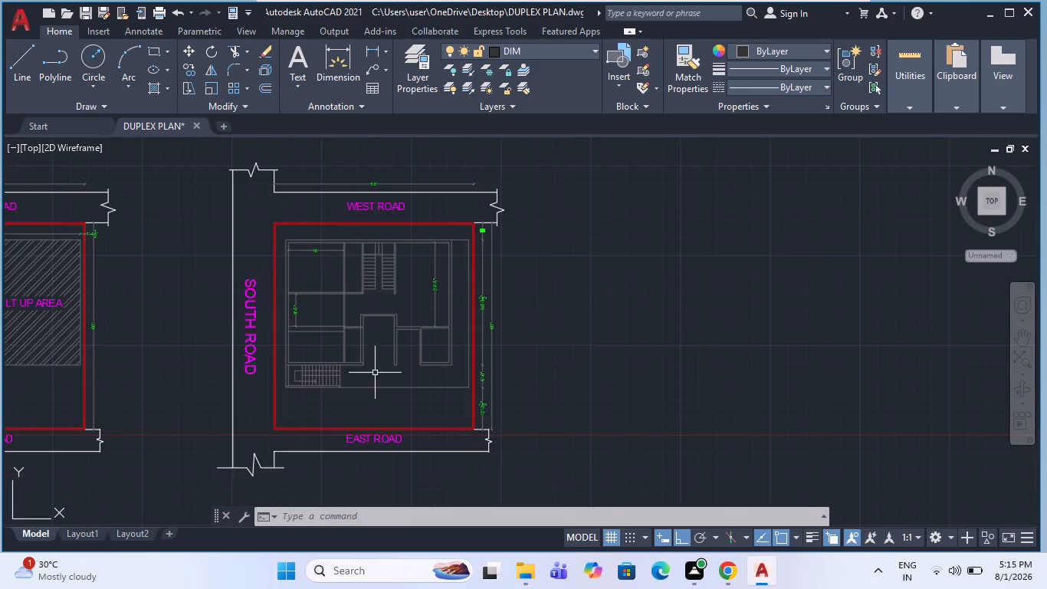
pyautogui.scroll(1, 268, 275)
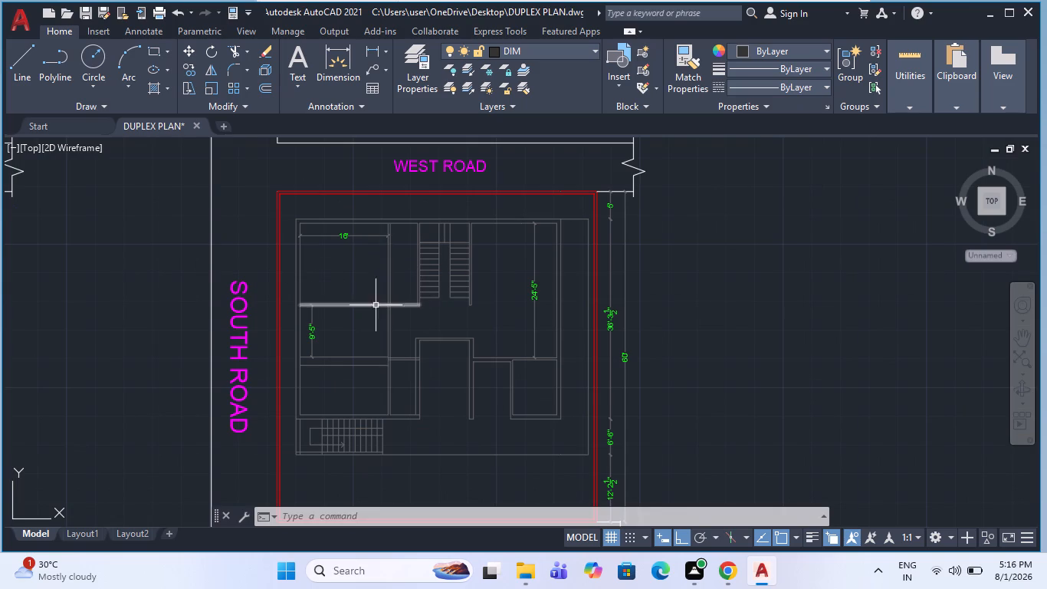
pyautogui.scroll(2, 379, 306)
pyautogui.scroll(-3, 407, 316)
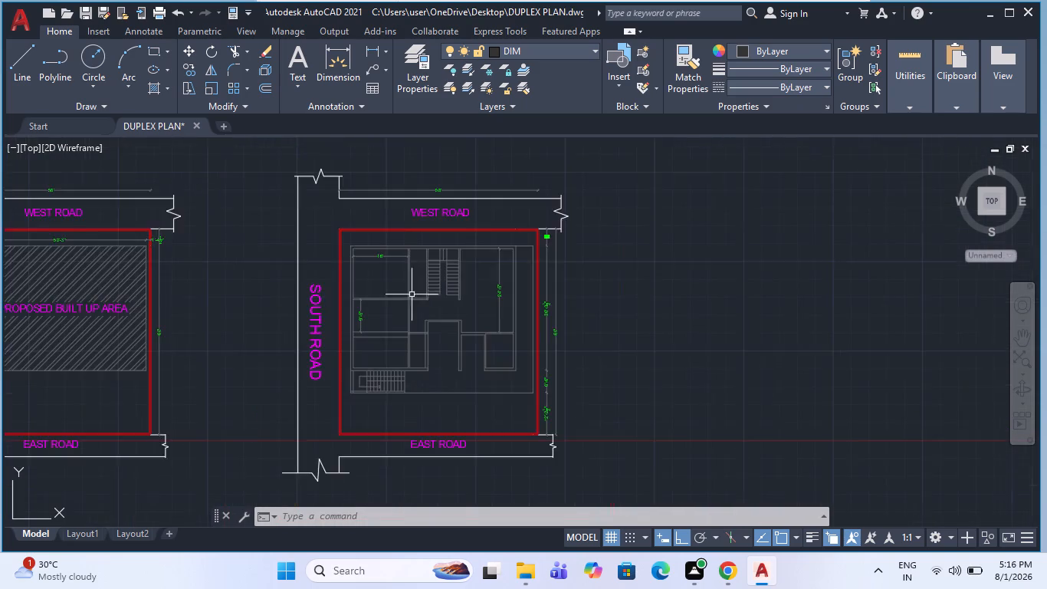
# Trim away the vertical double wall lines crossing the 9'-5" space between the two rooms beside South Road.
pyautogui.scroll(3, 409, 314)
pyautogui.press('Escape')
pyautogui.press('t')
pyautogui.press('r')
pyautogui.press('space')
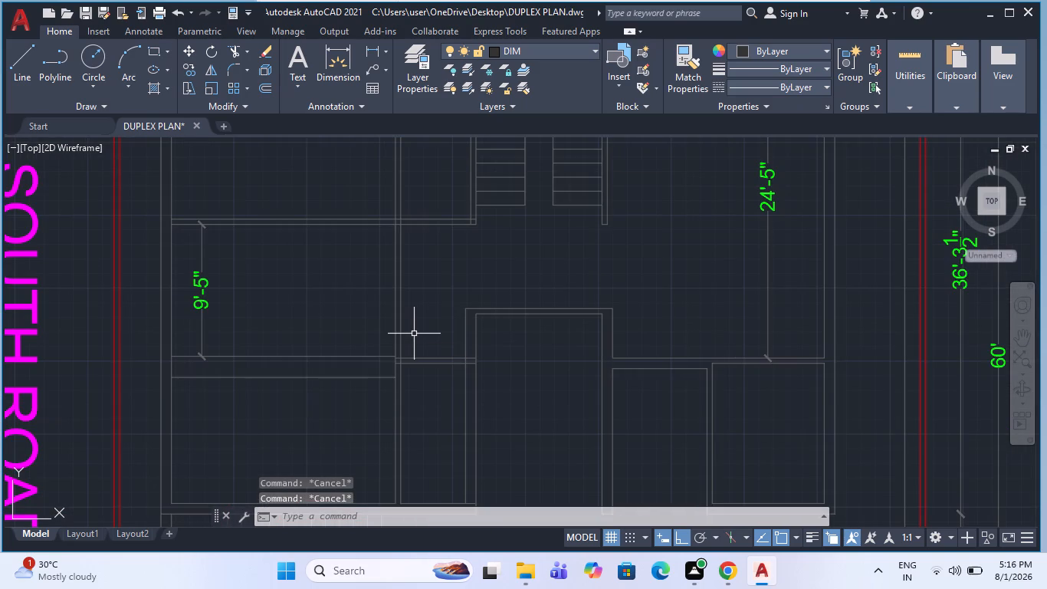
pyautogui.moveTo(414, 308); pyautogui.dragTo(374, 304)
pyautogui.press('Escape')
pyautogui.click(338, 359)
pyautogui.press('Escape')
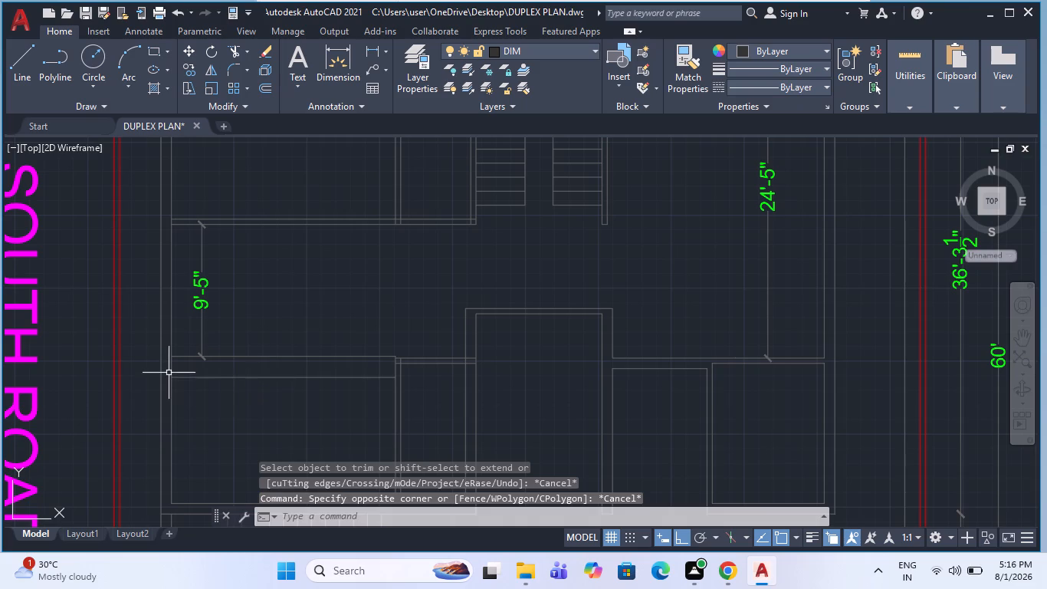
# Draw a 1'-6" vertical line joining the two parallel horizontal lines below the 9'-5" space.
pyautogui.press('l')
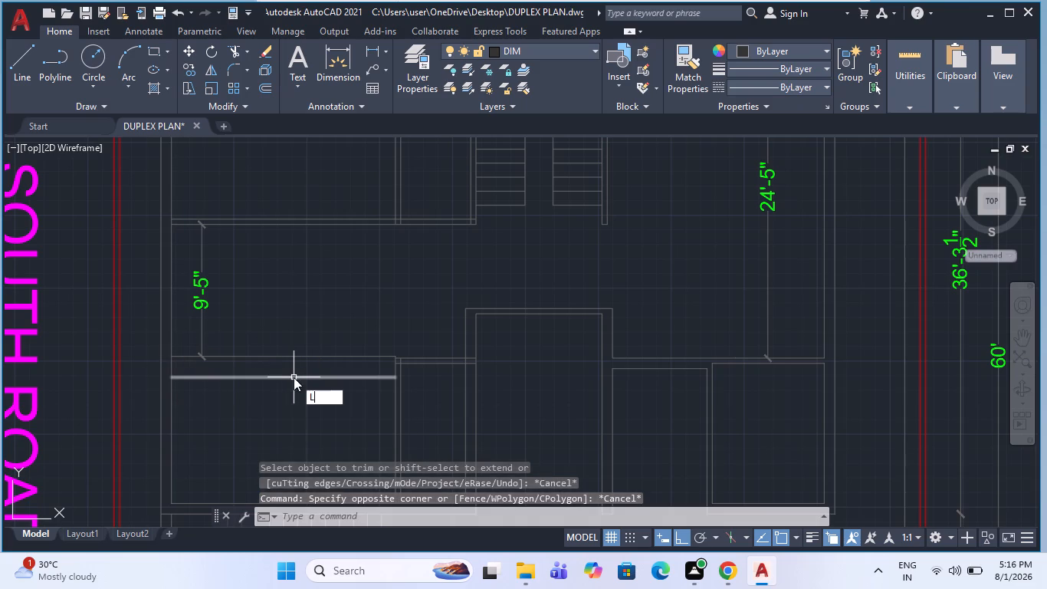
pyautogui.press('Return')
pyautogui.click(305, 373)
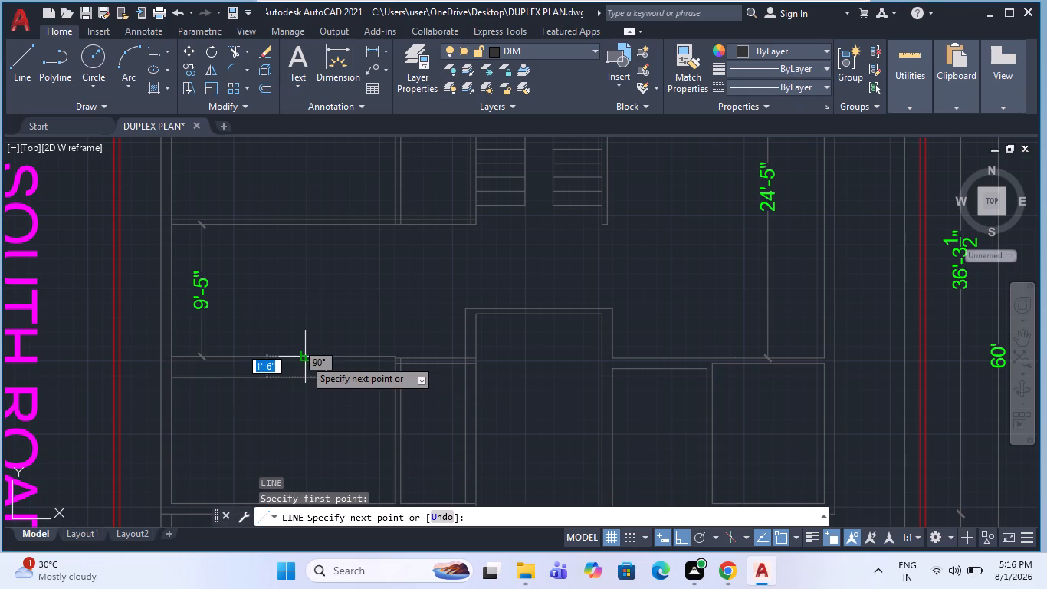
pyautogui.click(304, 359)
pyautogui.press('Escape')
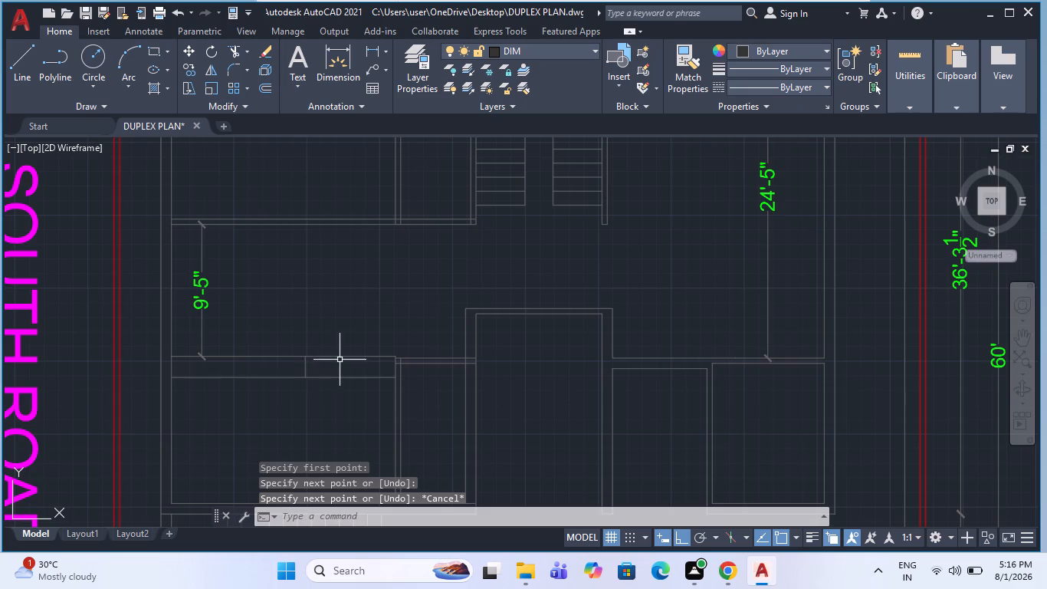
# Trim the two parallel horizontal lines between the short vertical line and the interior wall, leaving a closed stub from the outer wall.
pyautogui.scroll(-1, 340, 359)
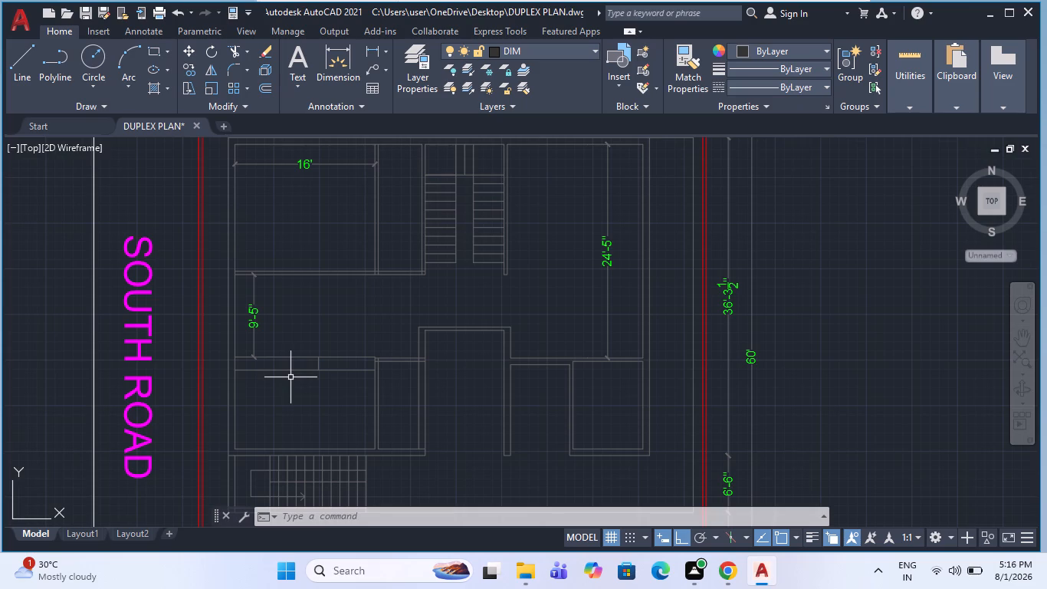
pyautogui.scroll(2, 317, 367)
pyautogui.scroll(-2, 317, 366)
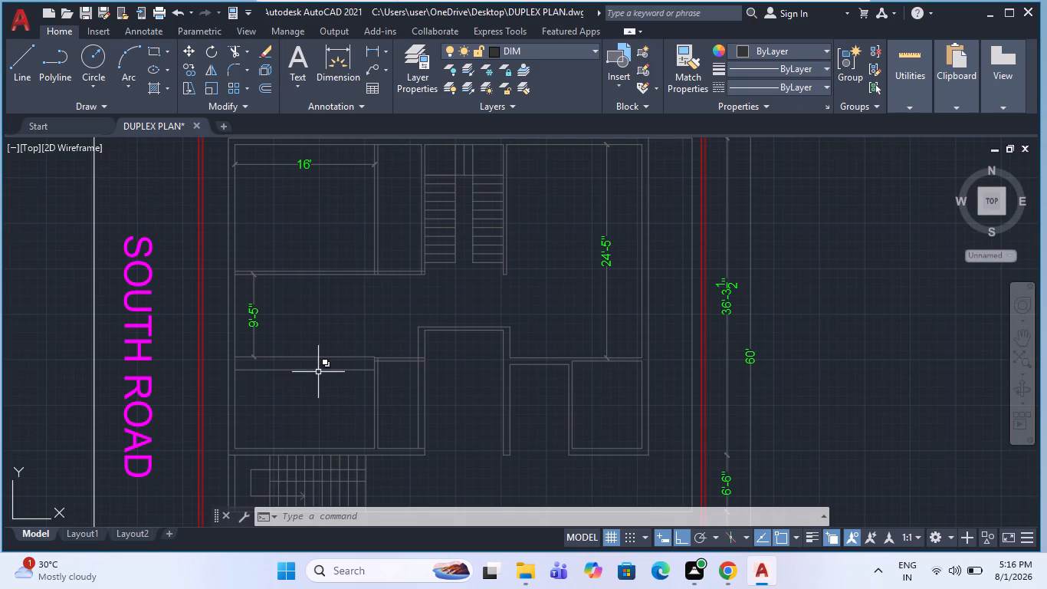
pyautogui.write('TR')
pyautogui.press('space')
pyautogui.moveTo(341, 331); pyautogui.dragTo(335, 384)
pyautogui.press('Escape')
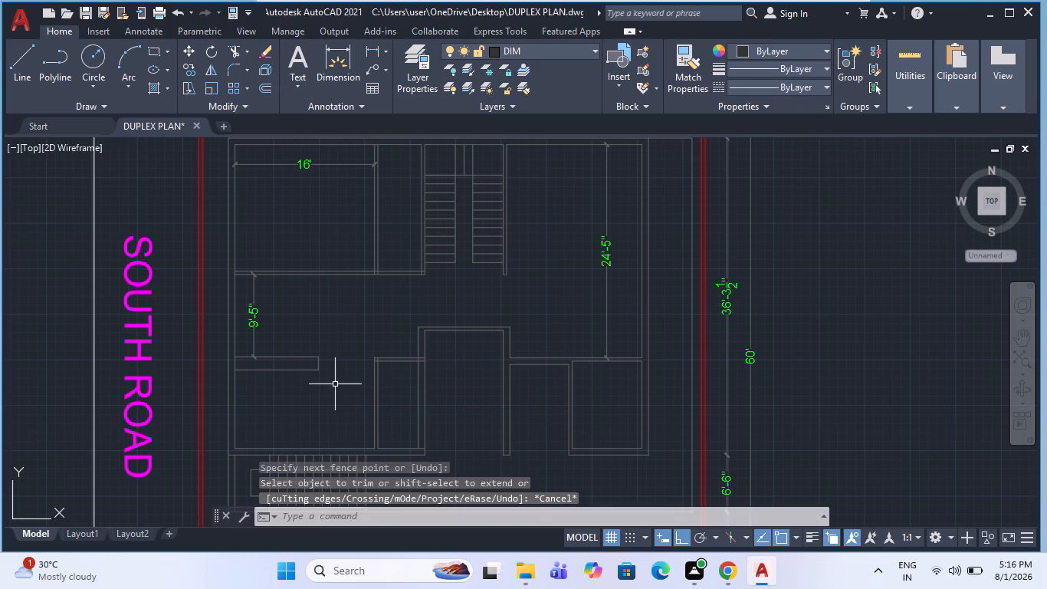
# Inspect the wall corner at the bottom of the narrow room beside the external staircase.
pyautogui.scroll(-1, 341, 344)
pyautogui.scroll(1, 340, 377)
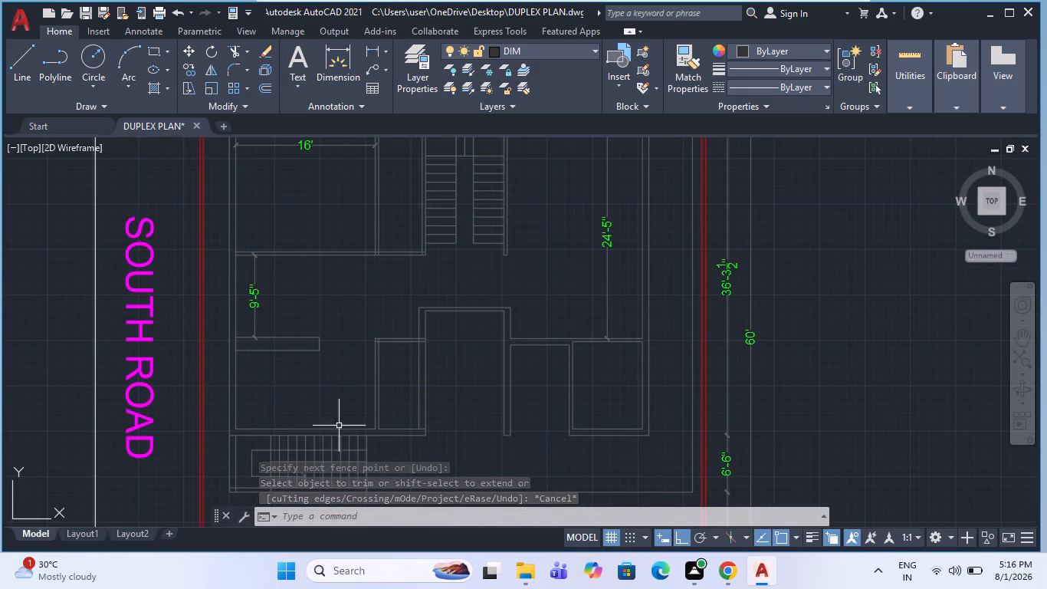
pyautogui.scroll(1, 376, 436)
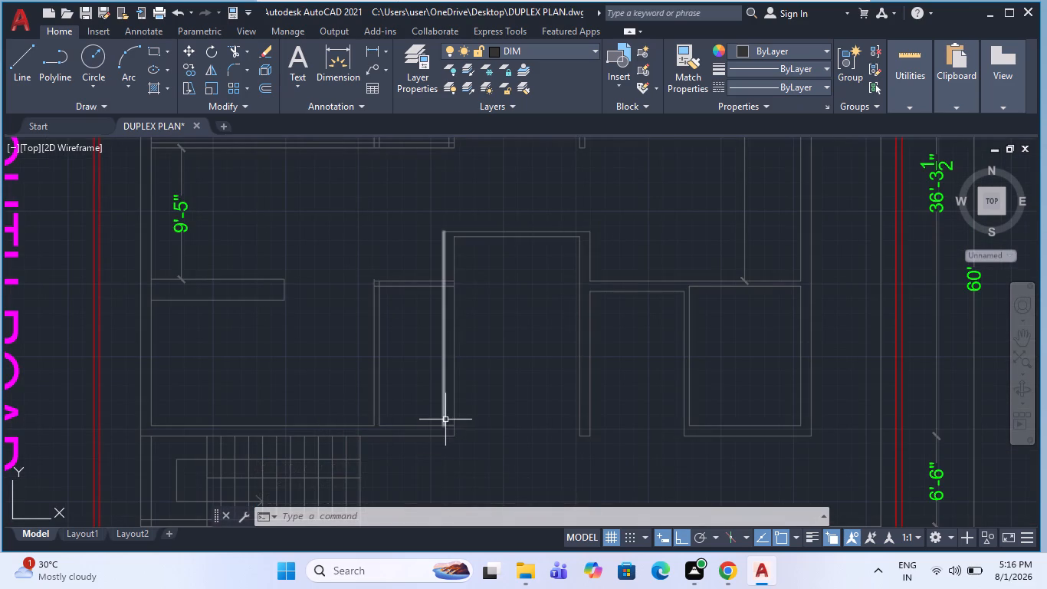
pyautogui.scroll(1, 445, 420)
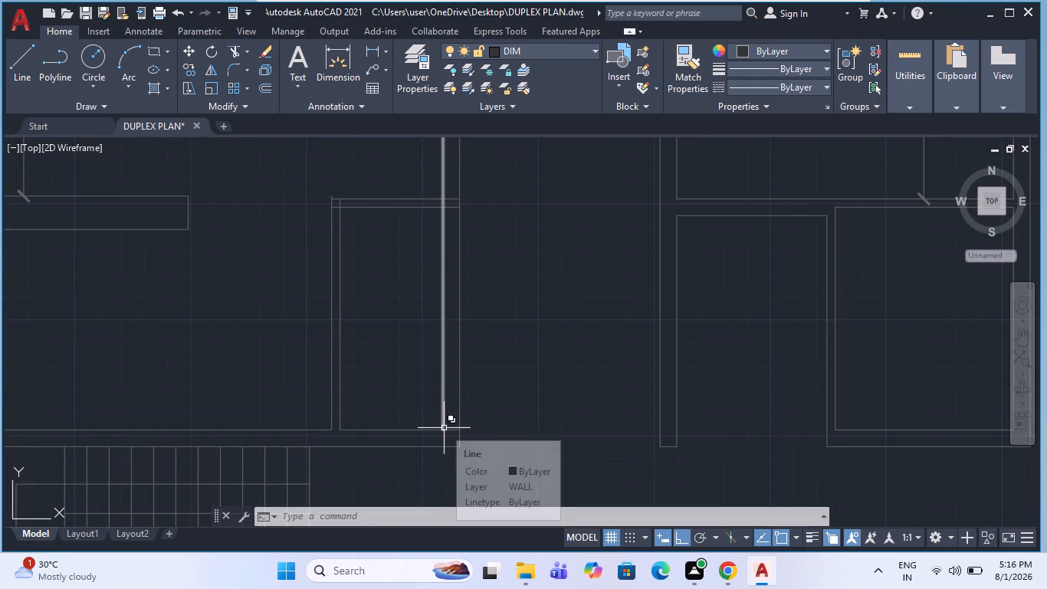
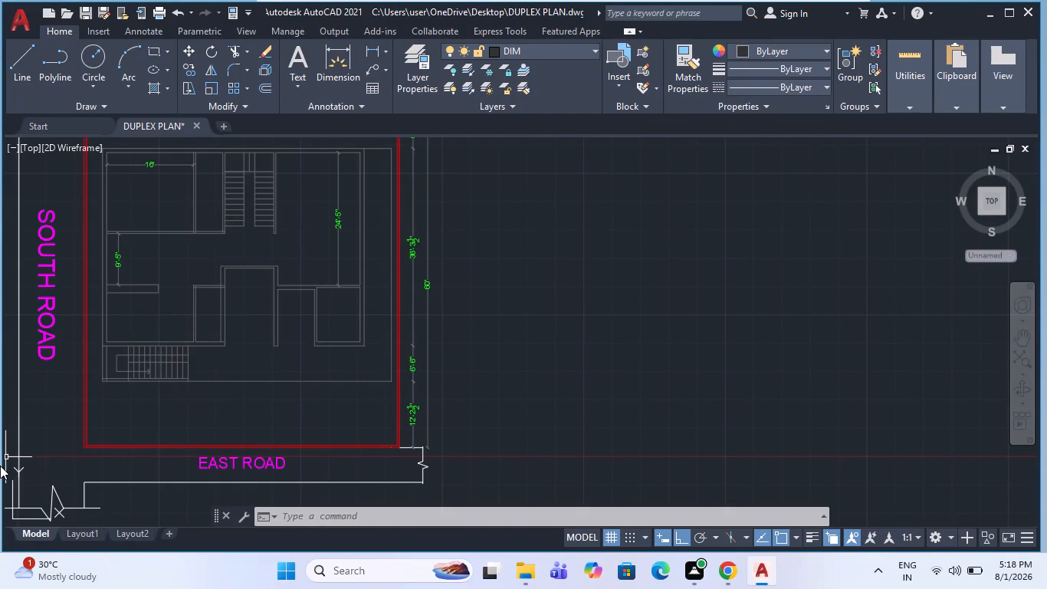
# Trim the outer wall's inner line where the horizontal wall above the 9'-5" space meets it beside South Road.
pyautogui.scroll(-1, 380, 377)
pyautogui.scroll(2, 274, 242)
pyautogui.scroll(-2, 312, 310)
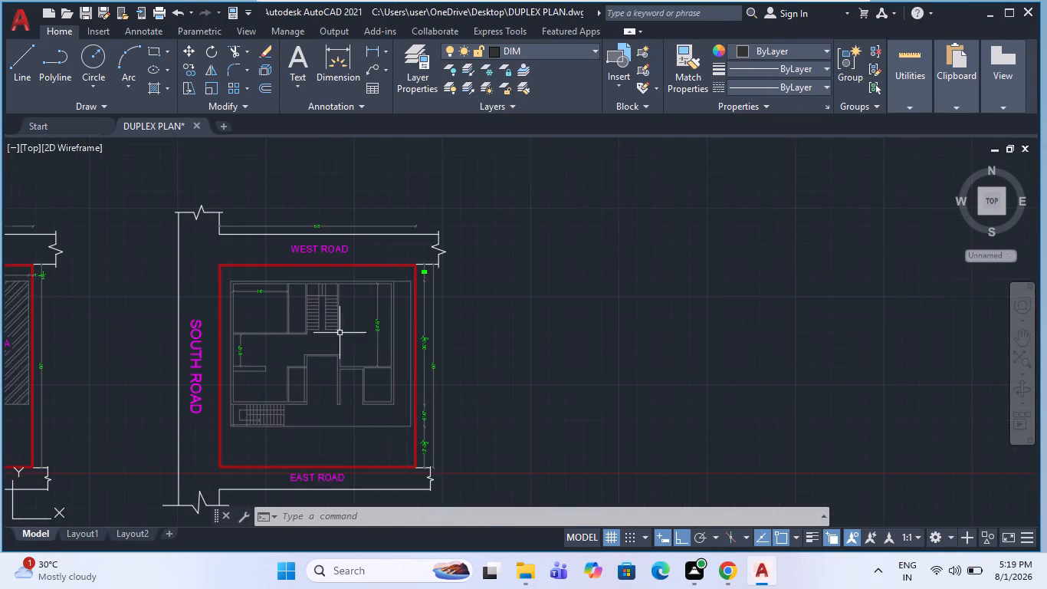
pyautogui.scroll(2, 253, 345)
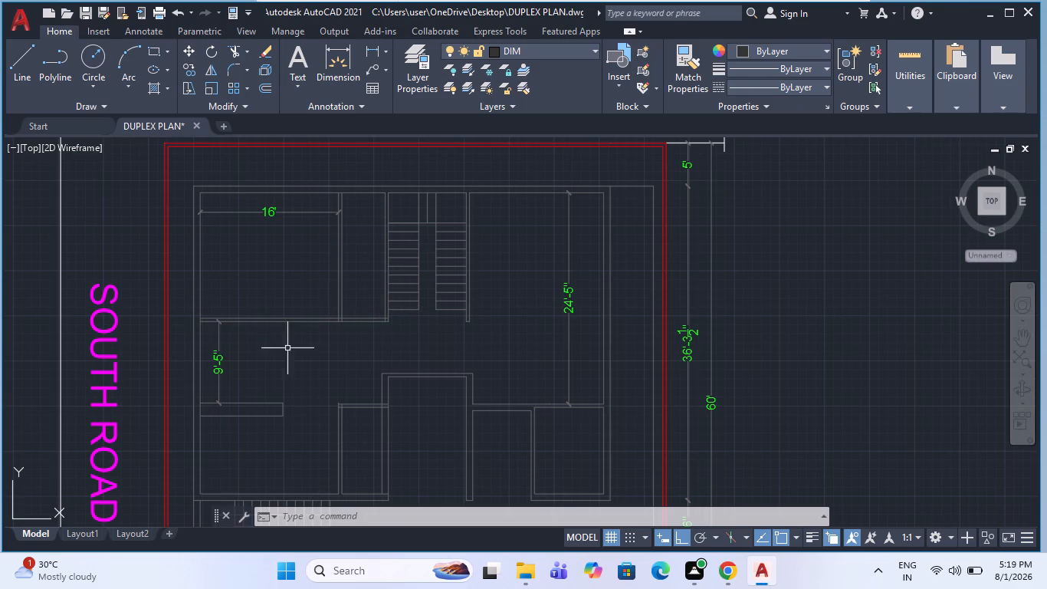
pyautogui.scroll(2, 198, 318)
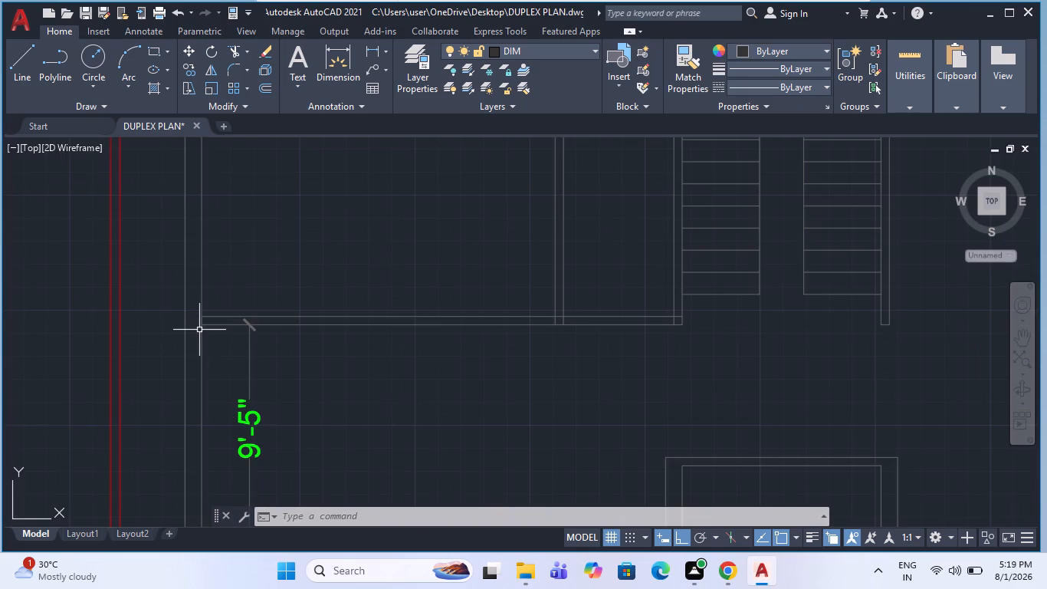
pyautogui.scroll(2, 199, 330)
pyautogui.press('t')
pyautogui.press('r')
pyautogui.press('space')
pyautogui.scroll(2, 197, 322)
pyautogui.click(215, 287)
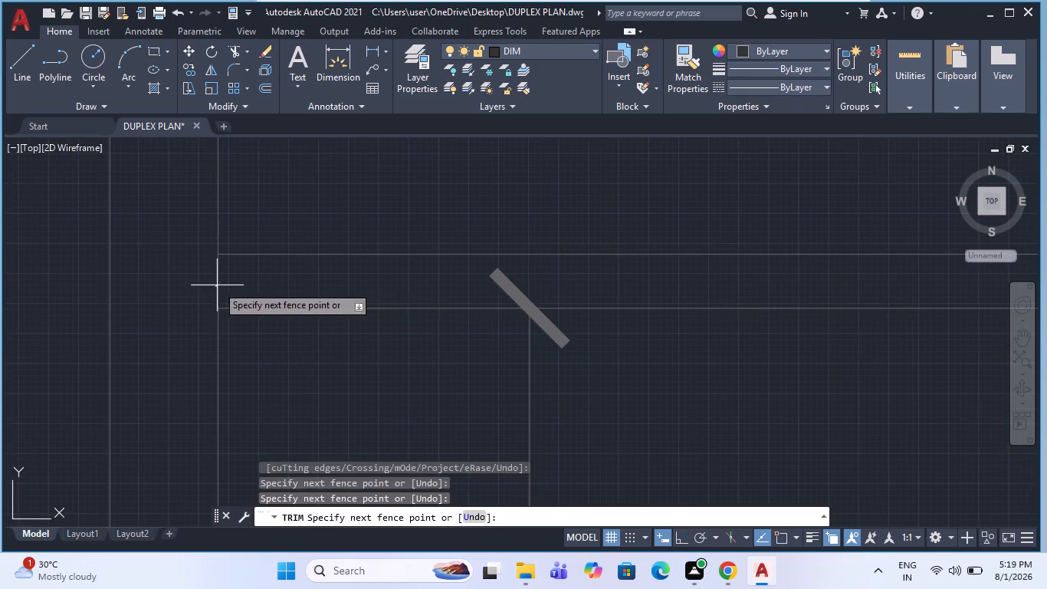
pyautogui.click(235, 277)
pyautogui.press('Escape')
pyautogui.scroll(-4, 206, 288)
pyautogui.press('Escape')
pyautogui.scroll(-3, 248, 300)
pyautogui.press('Escape')
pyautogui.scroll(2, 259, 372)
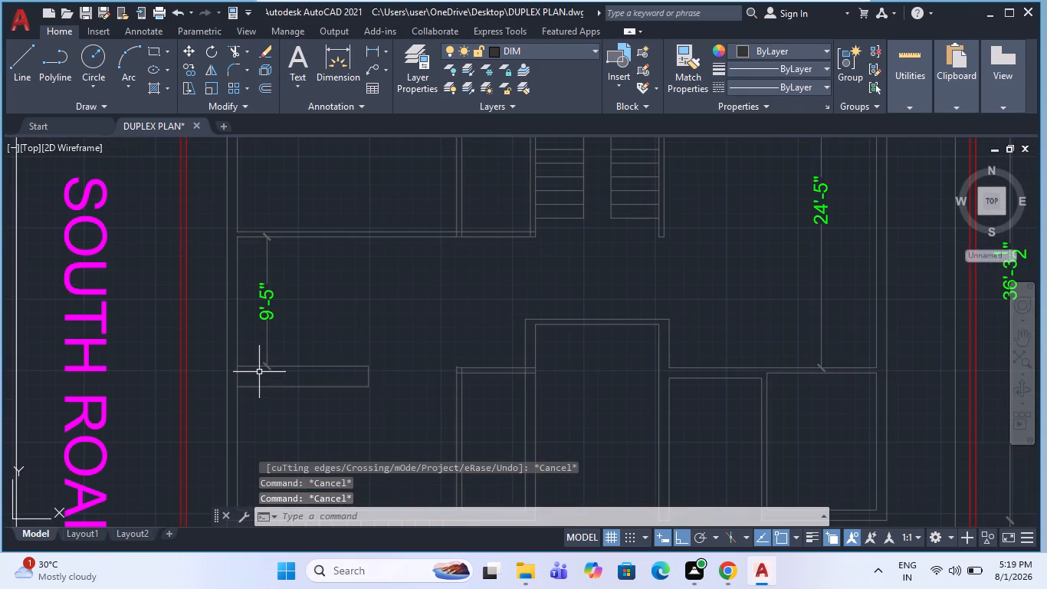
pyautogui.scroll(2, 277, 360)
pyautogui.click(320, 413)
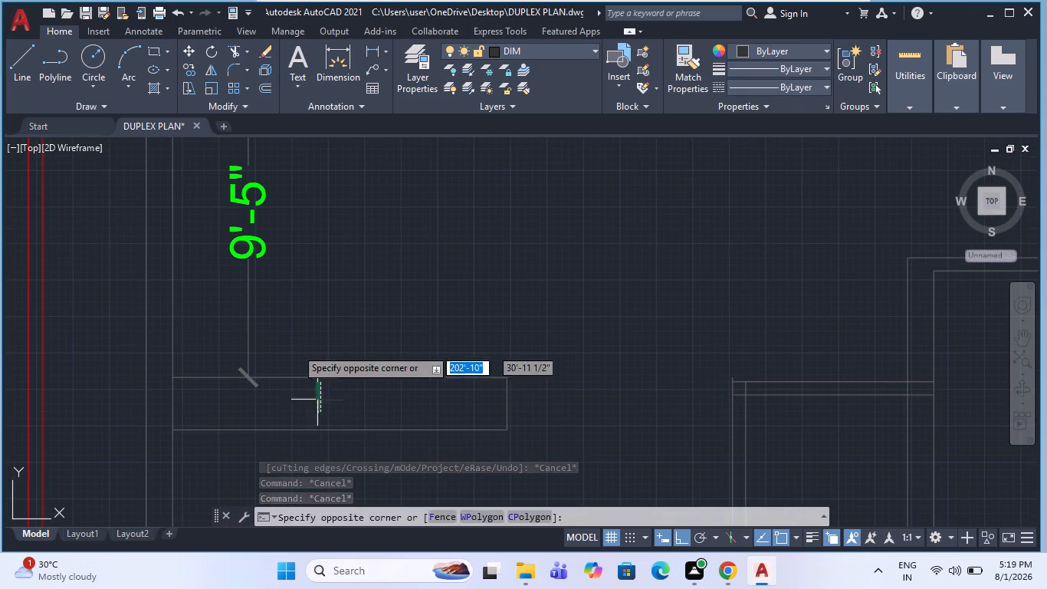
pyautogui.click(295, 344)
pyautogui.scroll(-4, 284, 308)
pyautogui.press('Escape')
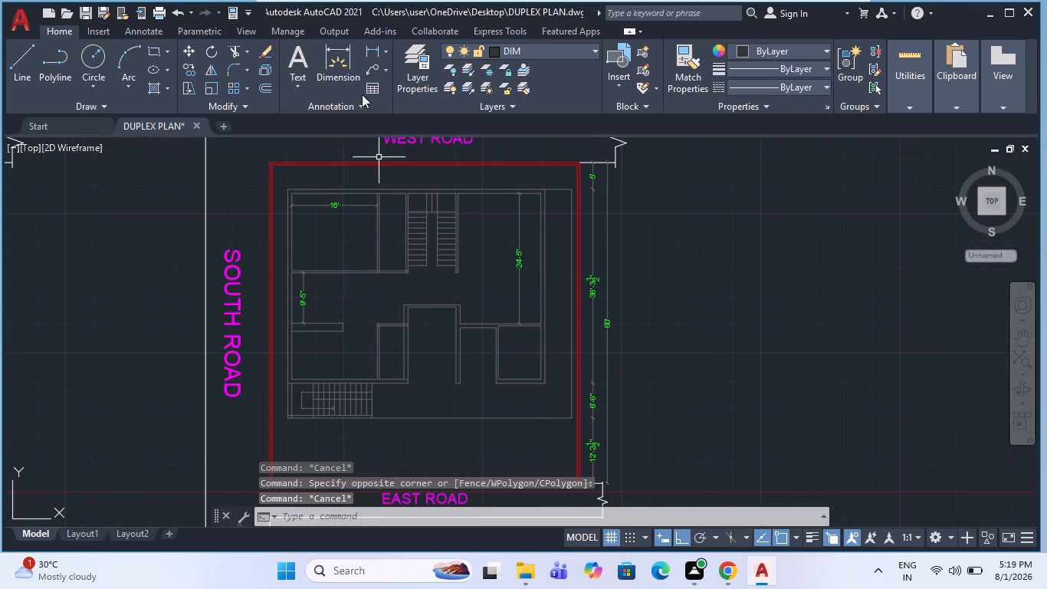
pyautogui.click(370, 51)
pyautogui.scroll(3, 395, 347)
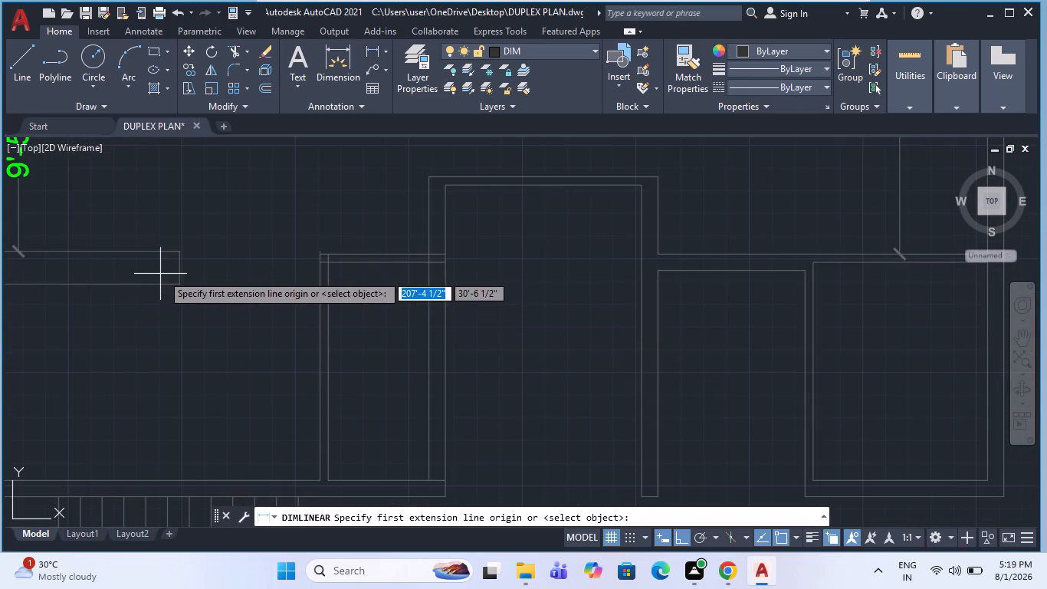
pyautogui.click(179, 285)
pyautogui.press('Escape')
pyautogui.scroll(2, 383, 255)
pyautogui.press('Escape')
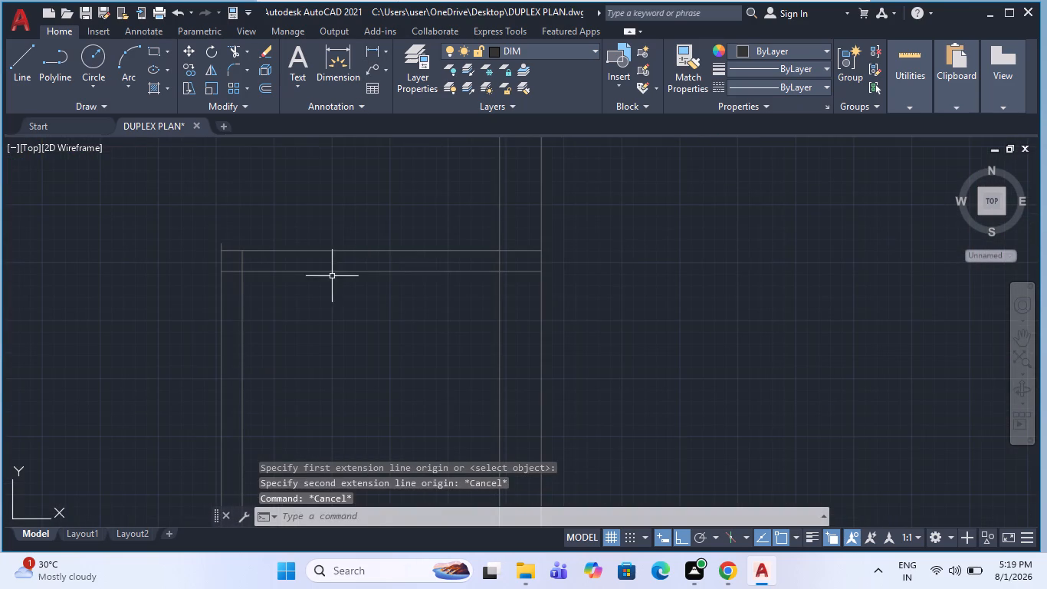
# Fillet the inner and outer wall lines with zero radius to close the upper South Road-side corner of the narrow room.
pyautogui.write('F')
pyautogui.press('space')
pyautogui.click(294, 271)
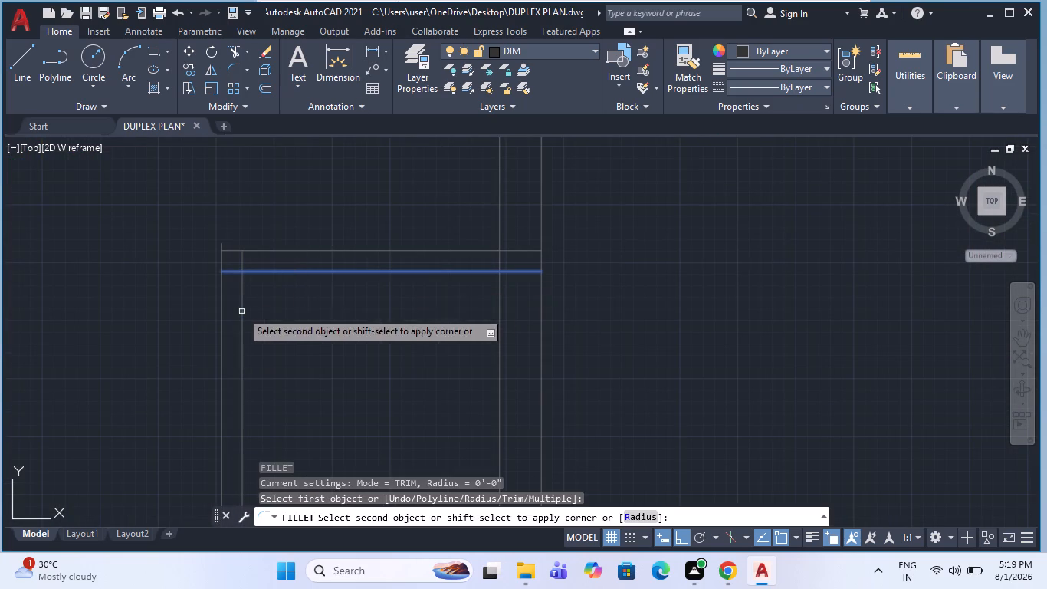
pyautogui.click(241, 311)
pyautogui.press('space')
pyautogui.click(222, 285)
pyautogui.click(254, 252)
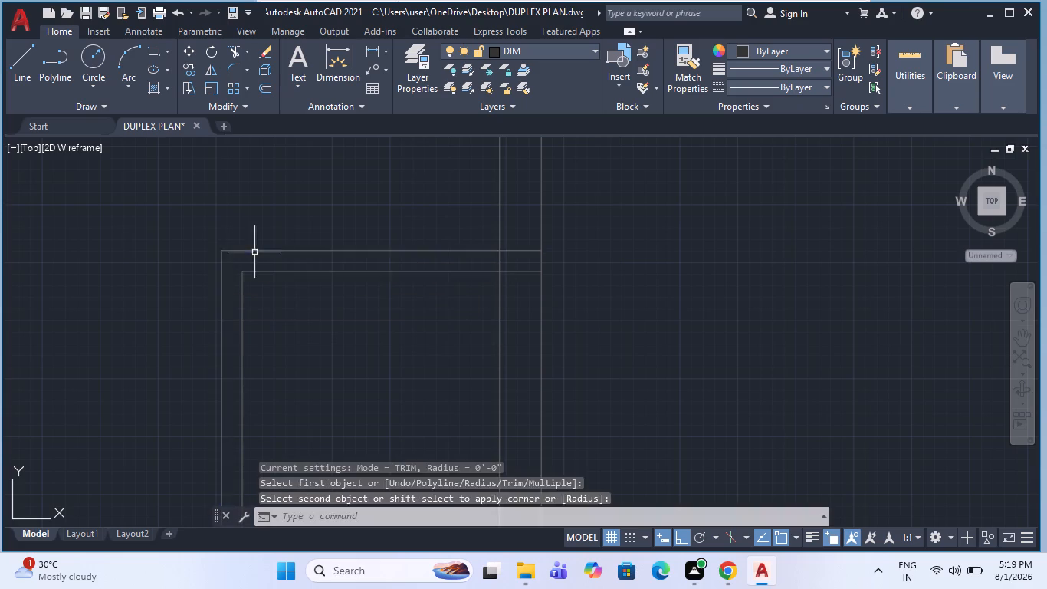
pyautogui.press('Escape')
pyautogui.scroll(-3, 424, 266)
pyautogui.press('Escape')
# Trim the narrow room's two horizontal top wall lines where they cross the adjoining vertical wall.
pyautogui.scroll(1, 455, 271)
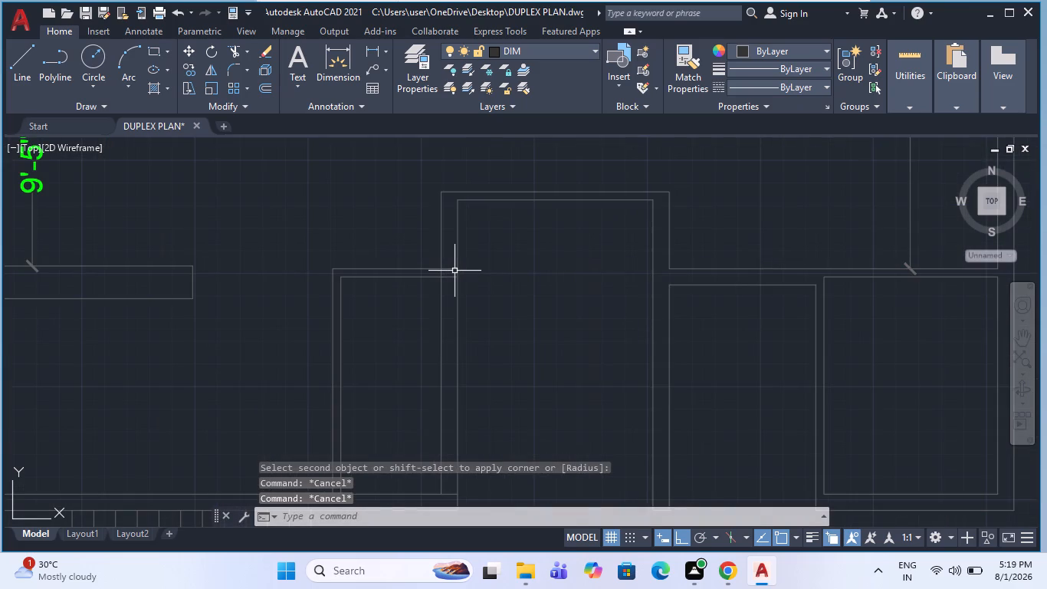
pyautogui.press('t')
pyautogui.press('r')
pyautogui.press('space')
pyautogui.scroll(2, 457, 269)
pyautogui.moveTo(433, 256); pyautogui.dragTo(432, 274)
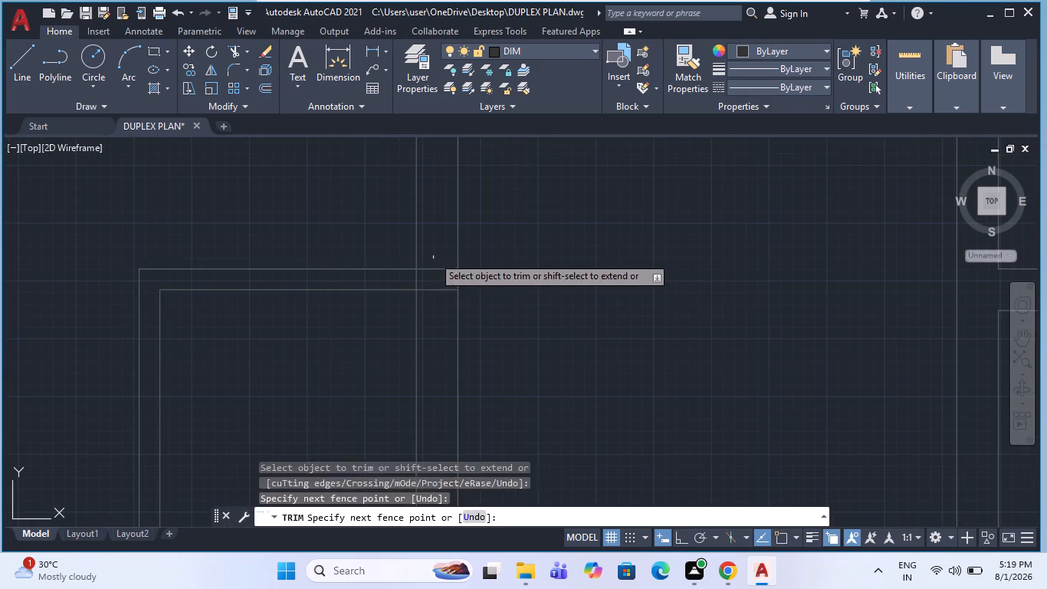
pyautogui.click(438, 321)
pyautogui.press('Escape')
pyautogui.scroll(-5, 418, 286)
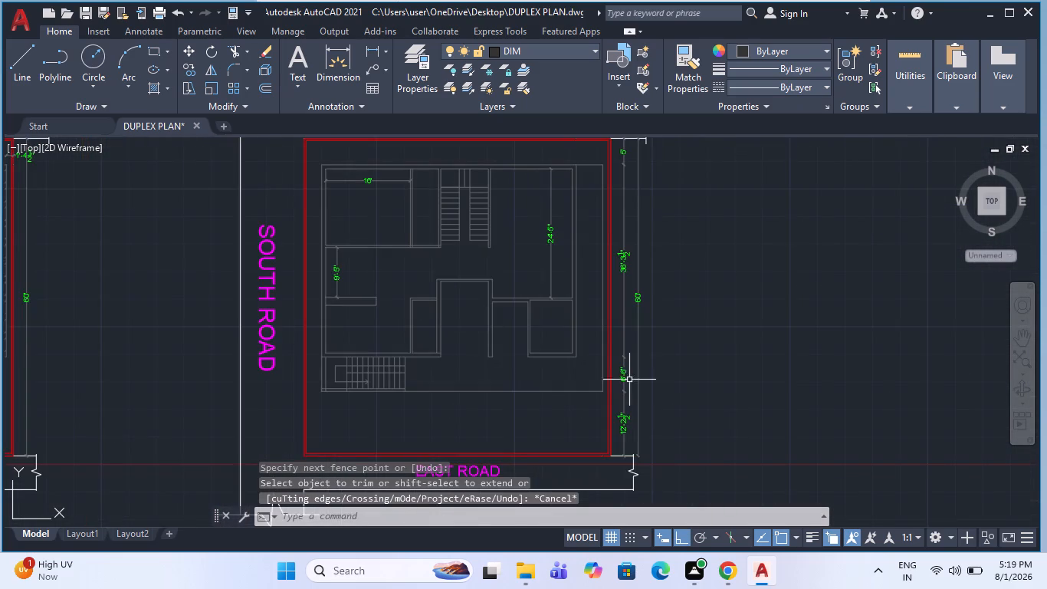
# Copy the EAST ROAD label into the 16' wide room, with orthogonal restriction turned off.
pyautogui.scroll(-1, 544, 383)
pyautogui.scroll(2, 531, 281)
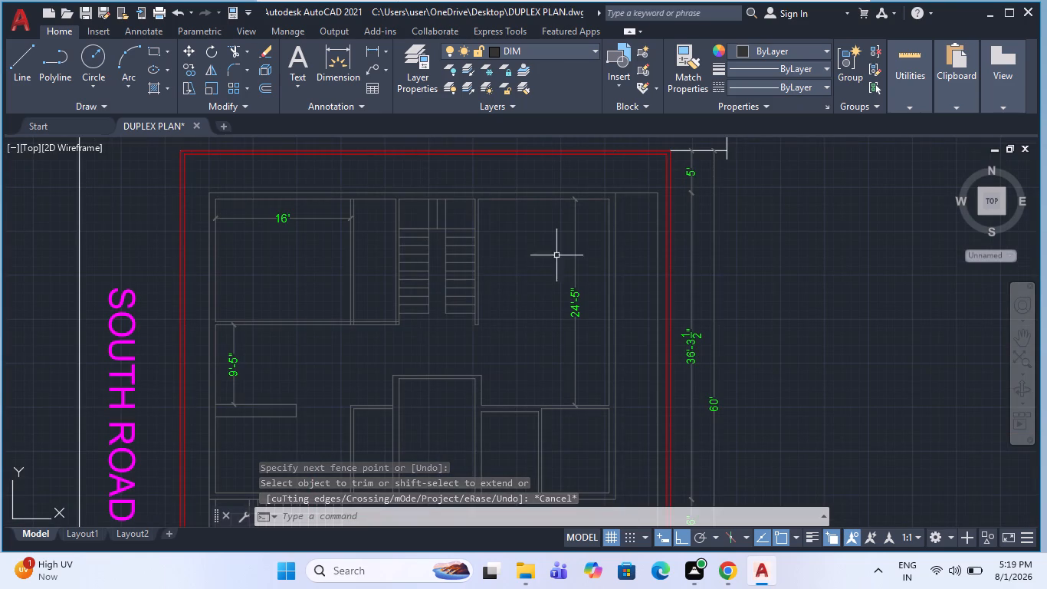
pyautogui.scroll(-1, 410, 266)
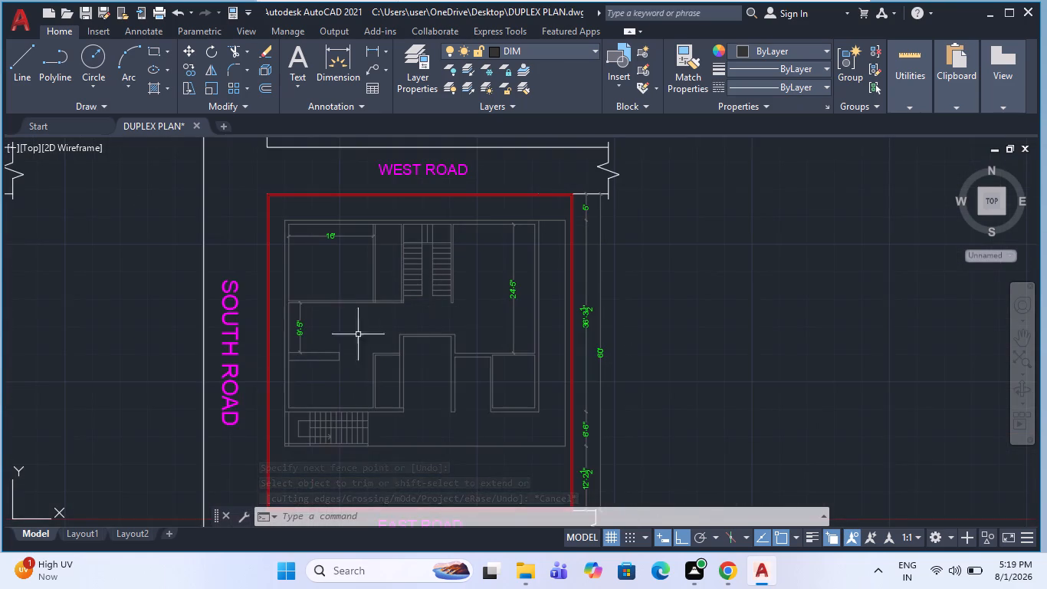
pyautogui.scroll(-1, 391, 255)
pyautogui.scroll(1, 404, 421)
pyautogui.click(403, 429)
pyautogui.press('c')
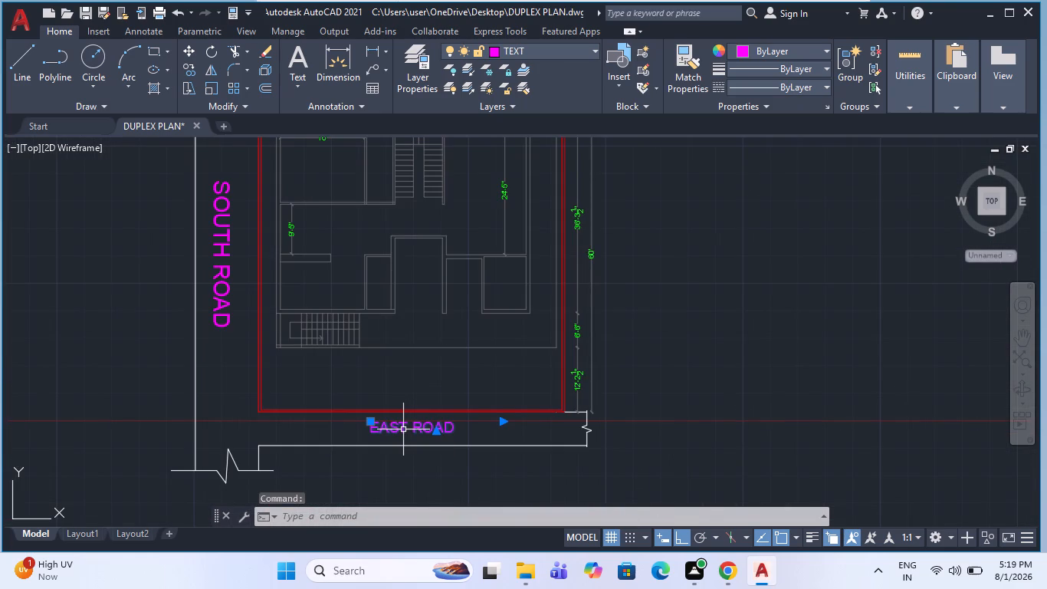
pyautogui.press('o')
pyautogui.press('Return')
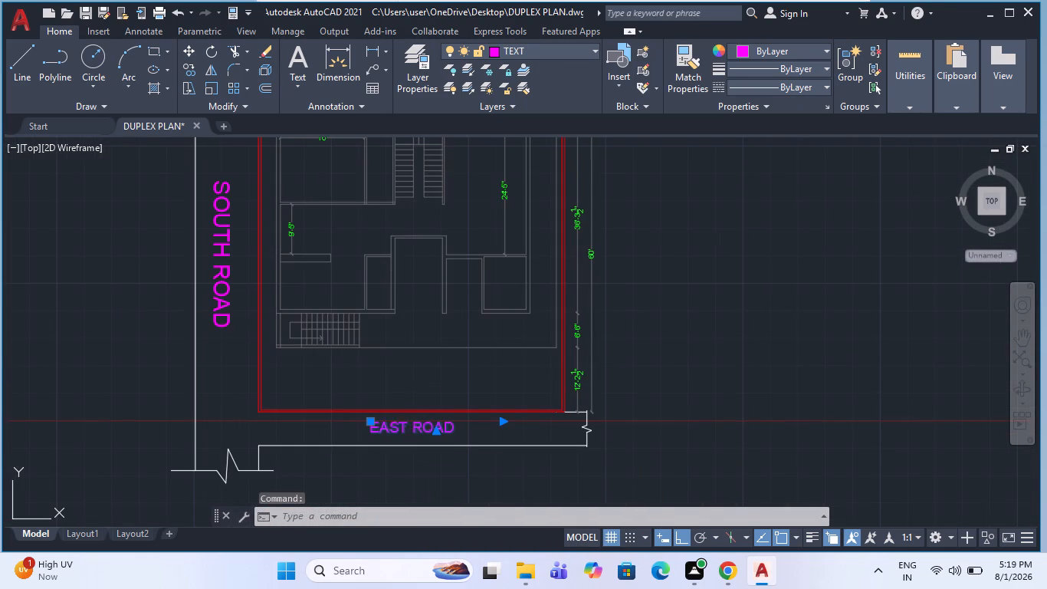
pyautogui.click(398, 423)
pyautogui.scroll(2, 366, 314)
pyautogui.scroll(-2, 441, 387)
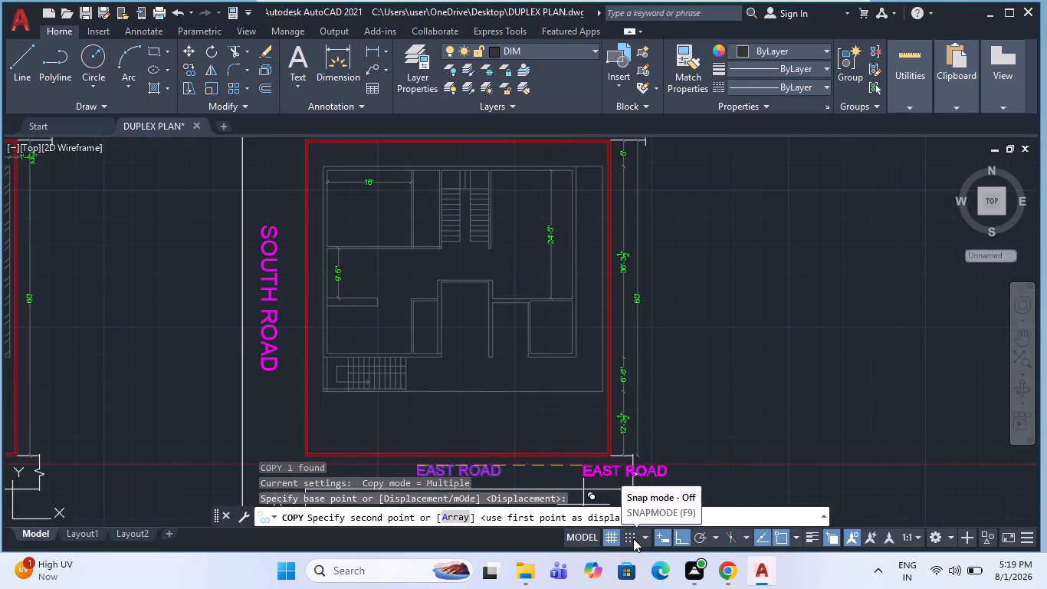
pyautogui.click(688, 540)
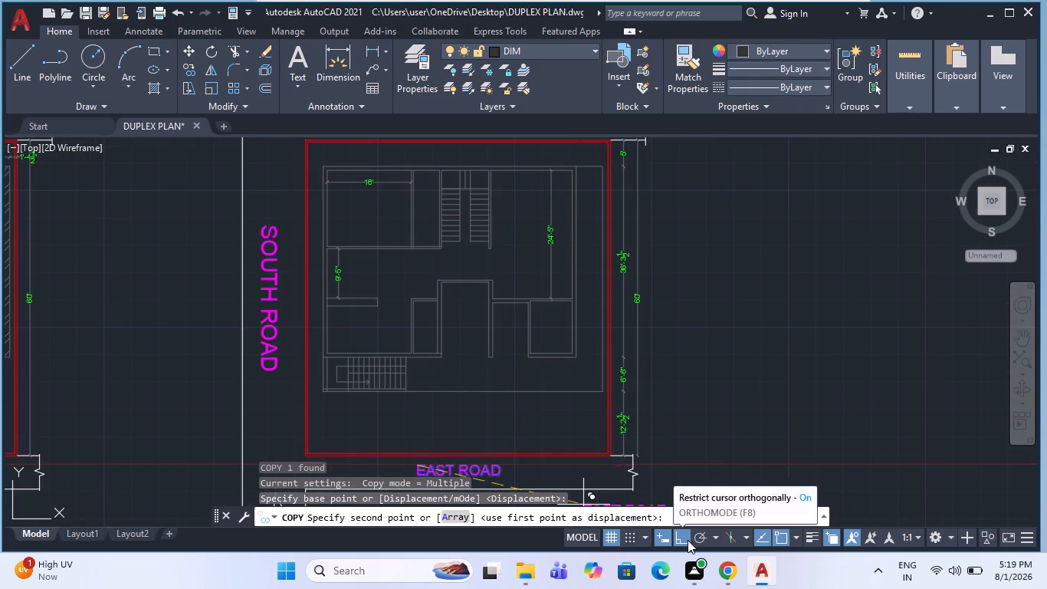
pyautogui.scroll(3, 320, 189)
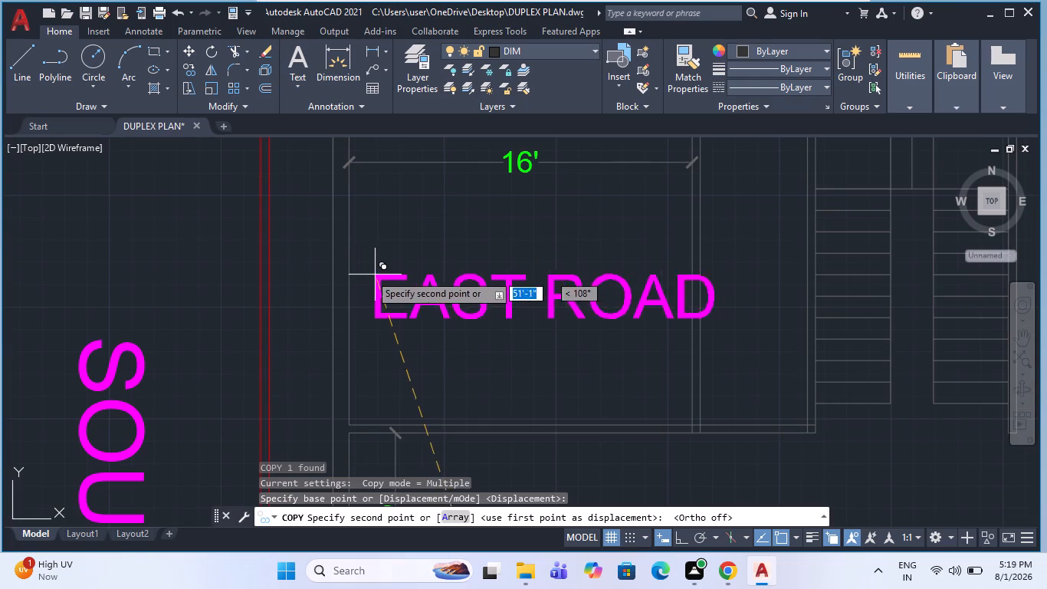
pyautogui.click(363, 266)
pyautogui.press('Escape')
# Set the text height of the copied EAST ROAD label in the 16' wide room to 12 inches.
pyautogui.tripleClick(426, 287)
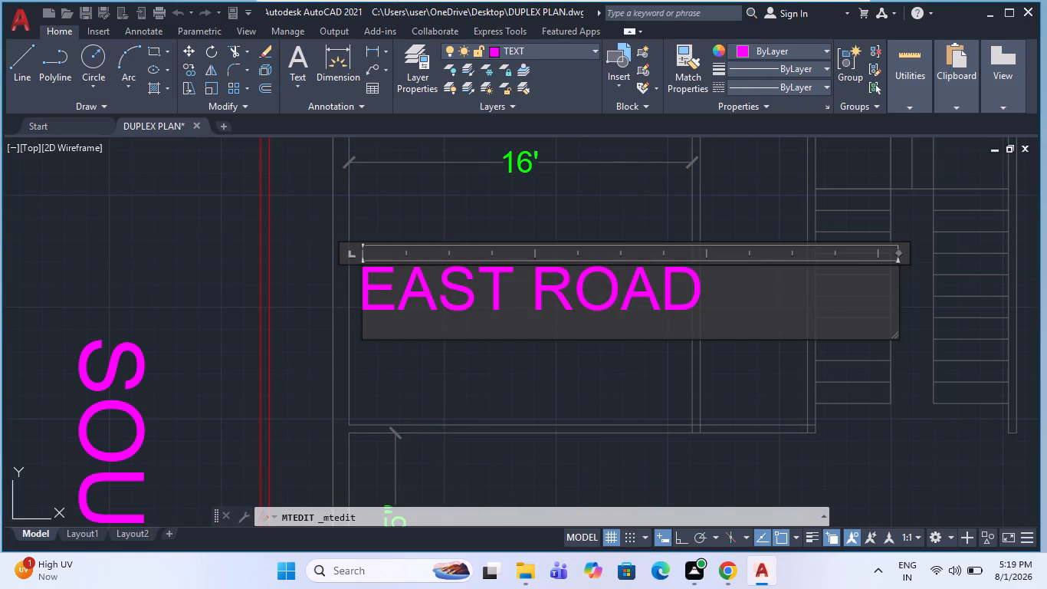
pyautogui.hotkey('ctrl', 'a')
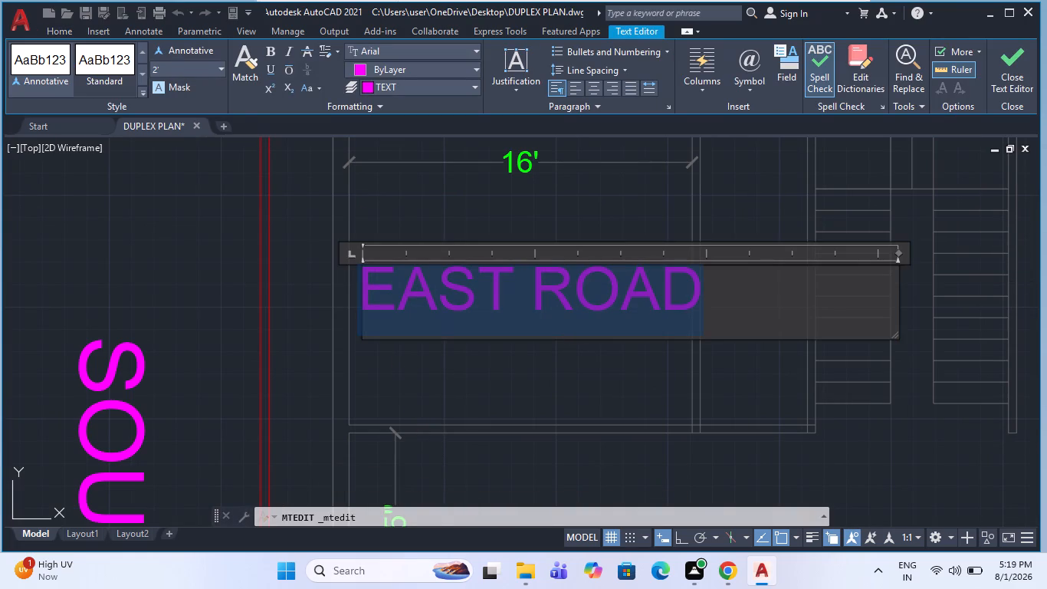
pyautogui.click(190, 74)
pyautogui.write('12')
pyautogui.press('Return')
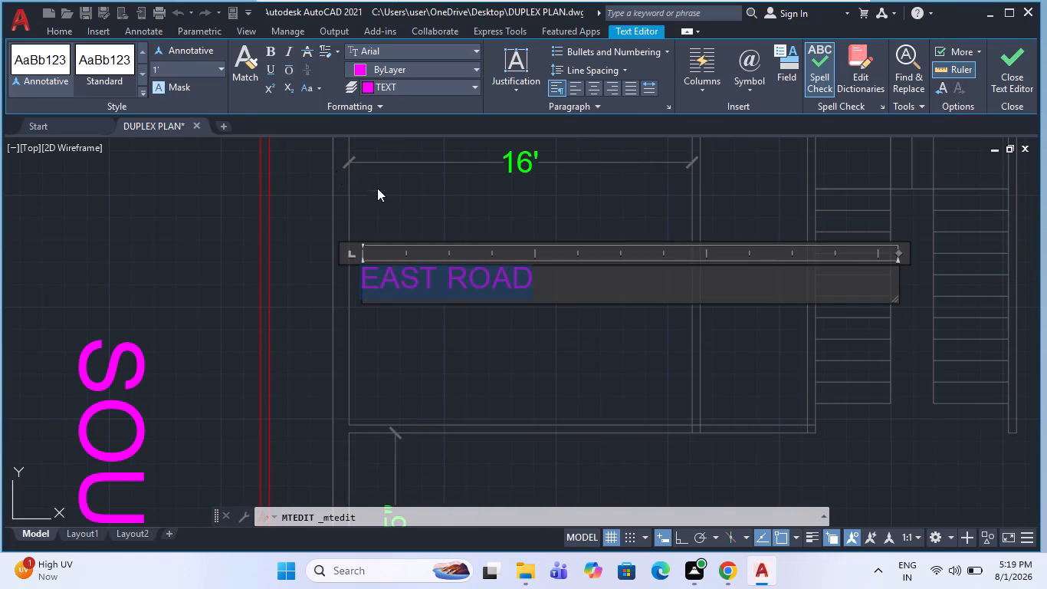
# Replace the copied label's text with BED ROOM and 16'0"X14'6" on a second line.
pyautogui.scroll(-1, 504, 302)
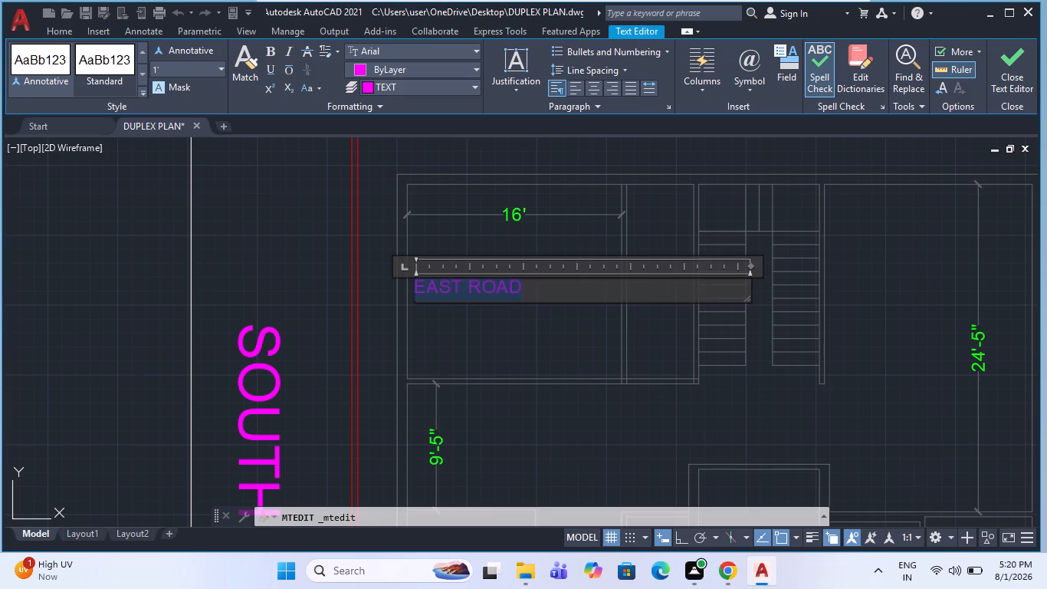
pyautogui.write('BED ROM')
pyautogui.press('BackSpace')
pyautogui.write('OM')
pyautogui.press('Return')
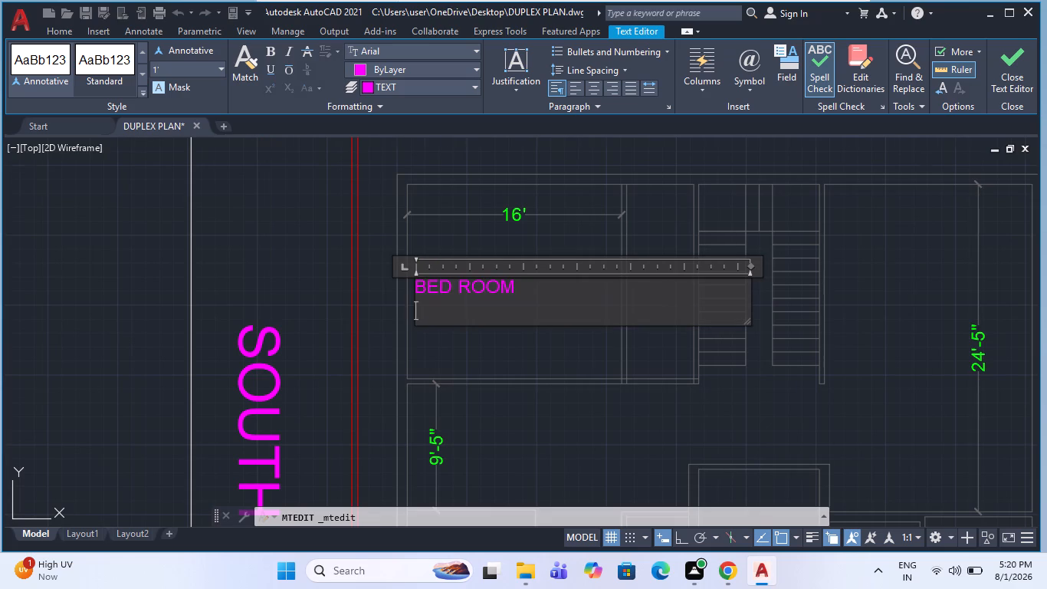
pyautogui.scroll(1, 539, 298)
pyautogui.scroll(1, 471, 325)
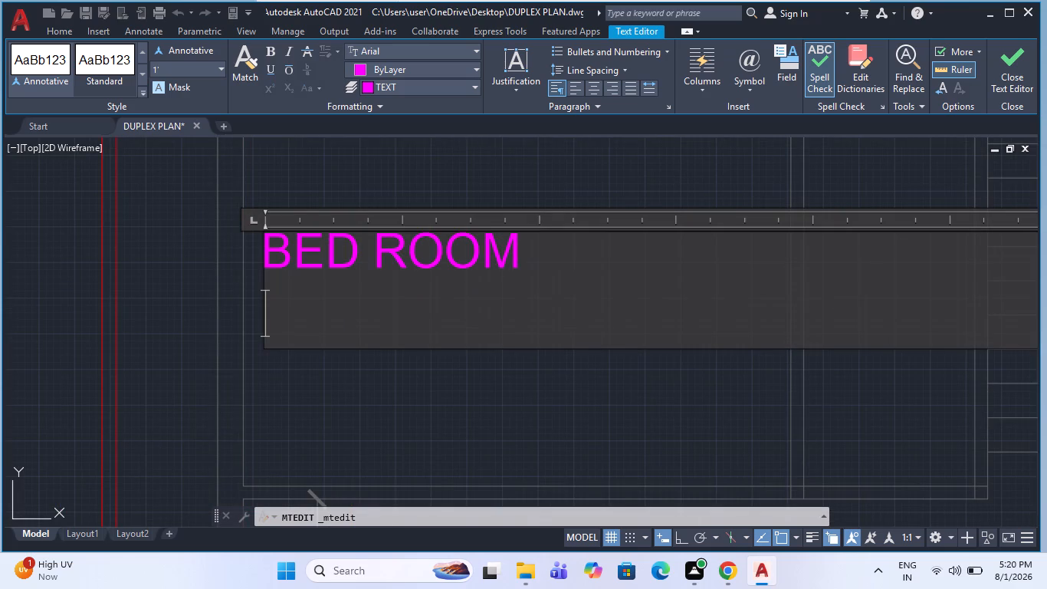
pyautogui.write('16')
pyautogui.press('BackSpace')
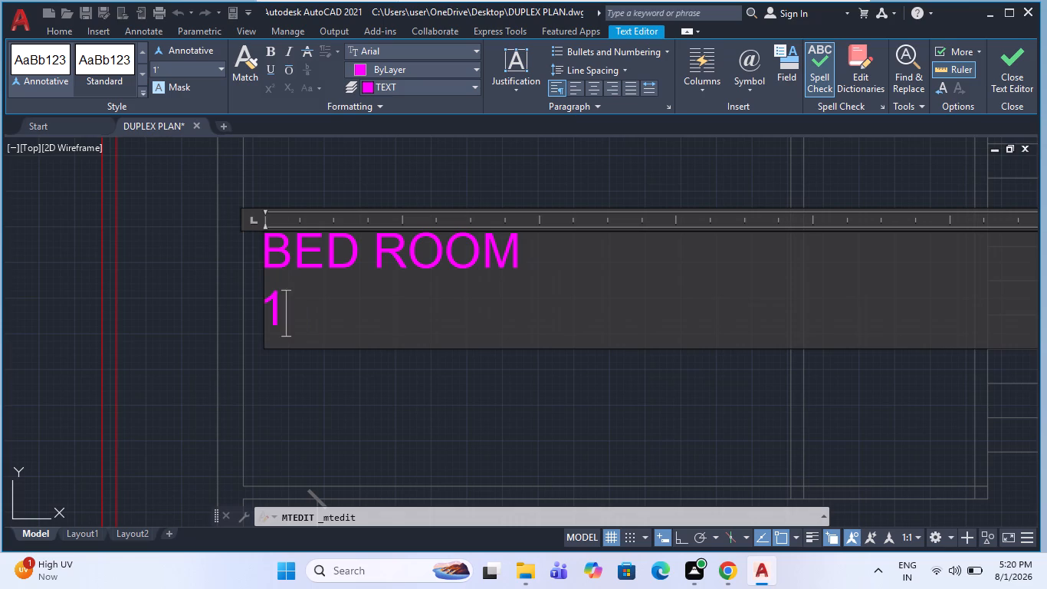
pyautogui.press('6')
pyautogui.write('\'0"')
pyautogui.write('X14\'6"')
pyautogui.scroll(-2, 497, 319)
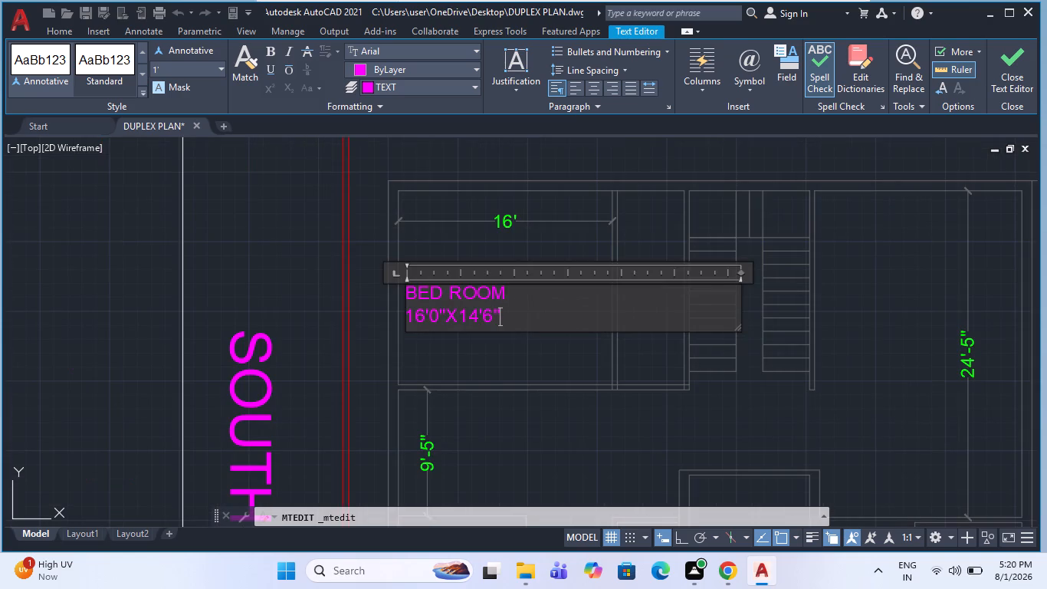
# Narrow the BED ROOM label's text box to fit its text and centre both lines.
pyautogui.moveTo(743, 273); pyautogui.dragTo(521, 333)
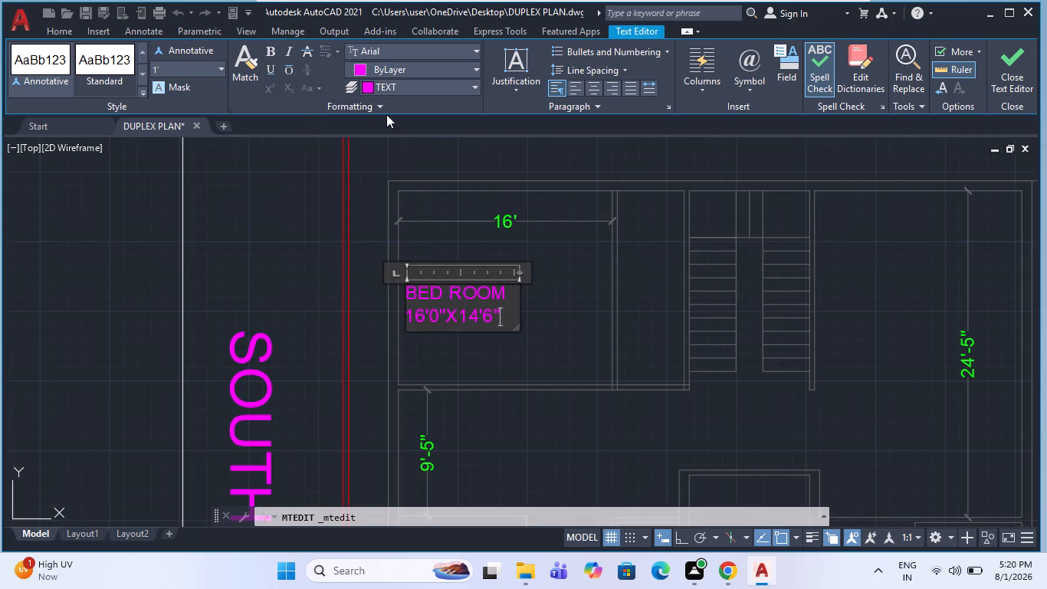
pyautogui.click(592, 94)
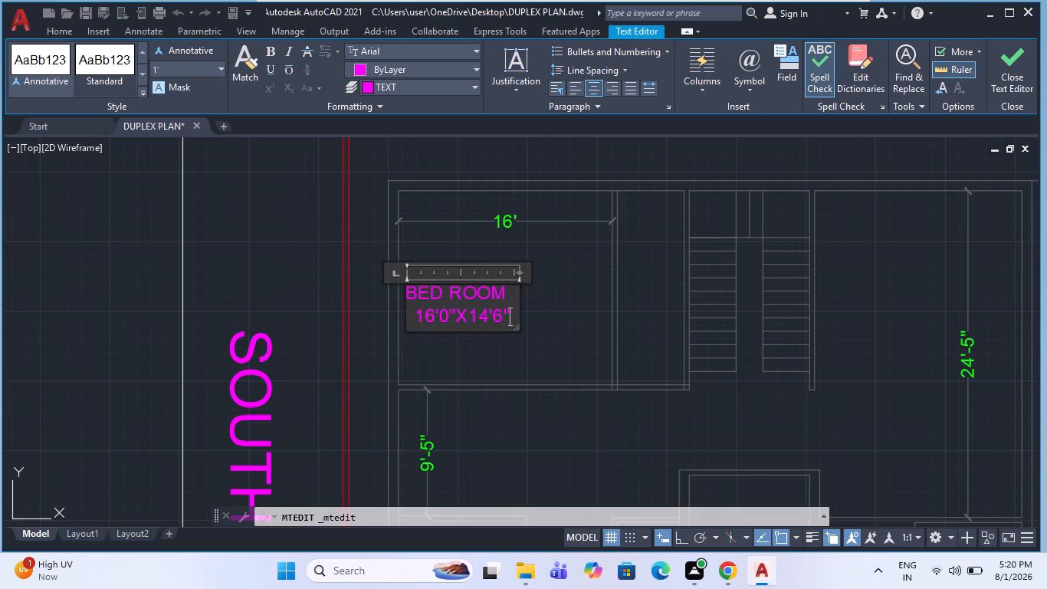
pyautogui.moveTo(510, 318); pyautogui.dragTo(353, 297)
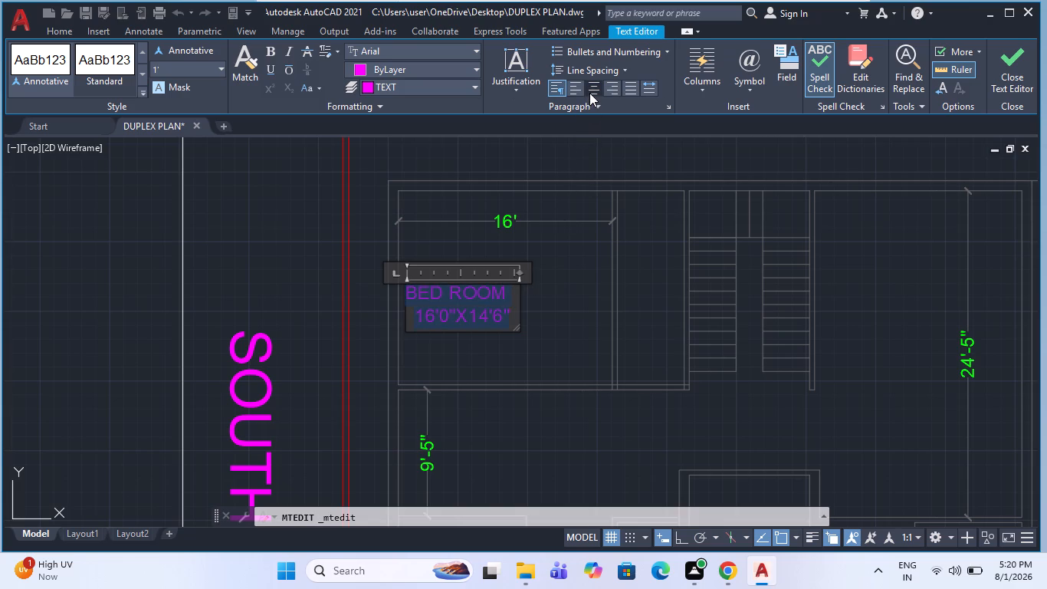
pyautogui.click(589, 93)
pyautogui.click(575, 308)
# Move the BED ROOM label about 3'-7" sideways to the middle of the 16' wide room.
pyautogui.scroll(-1, 516, 293)
pyautogui.click(512, 302)
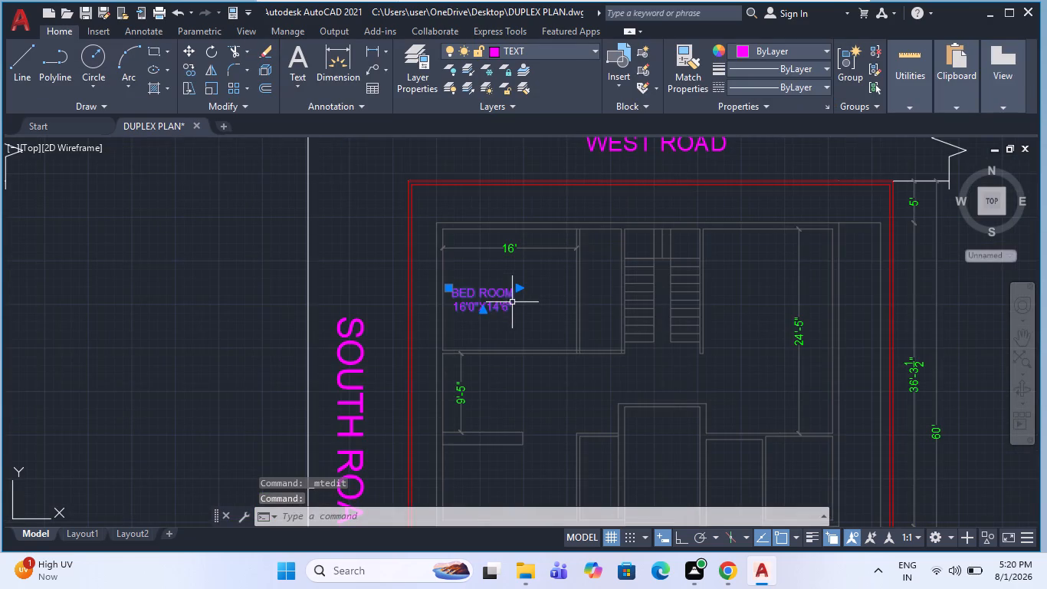
pyautogui.scroll(-1, 519, 331)
pyautogui.press('m')
pyautogui.press('space')
pyautogui.scroll(2, 525, 367)
pyautogui.click(525, 365)
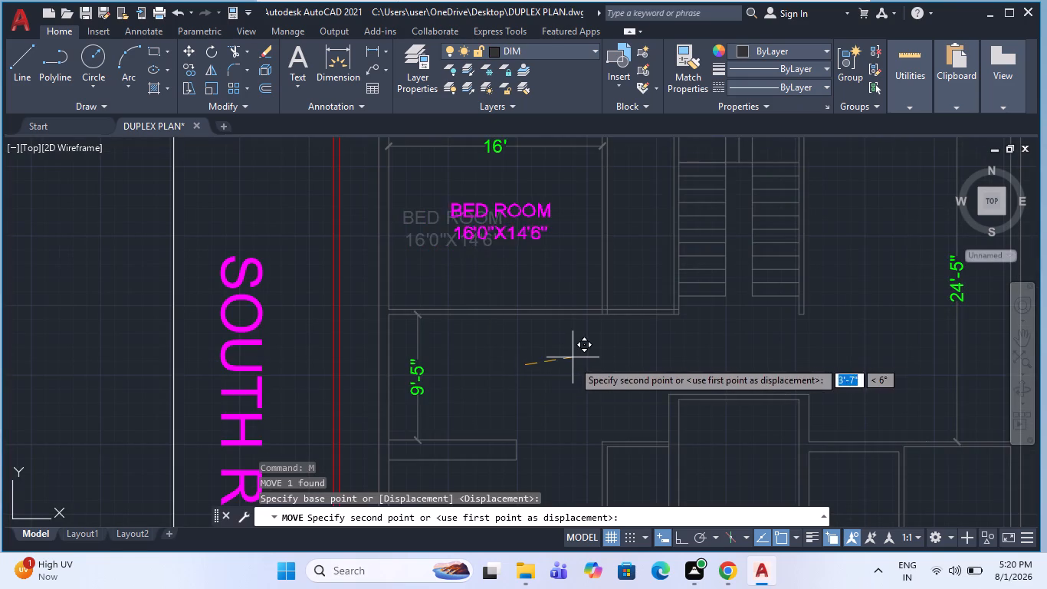
pyautogui.click(570, 367)
pyautogui.press('Escape')
pyautogui.scroll(-1, 493, 332)
pyautogui.press('Escape')
# Copy the BED ROOM label into the room with the 24'-5" dimension on the other side of the staircase.
pyautogui.click(507, 272)
pyautogui.write('CO')
pyautogui.press('Return')
pyautogui.click(487, 291)
pyautogui.scroll(-1, 464, 297)
pyautogui.scroll(2, 656, 275)
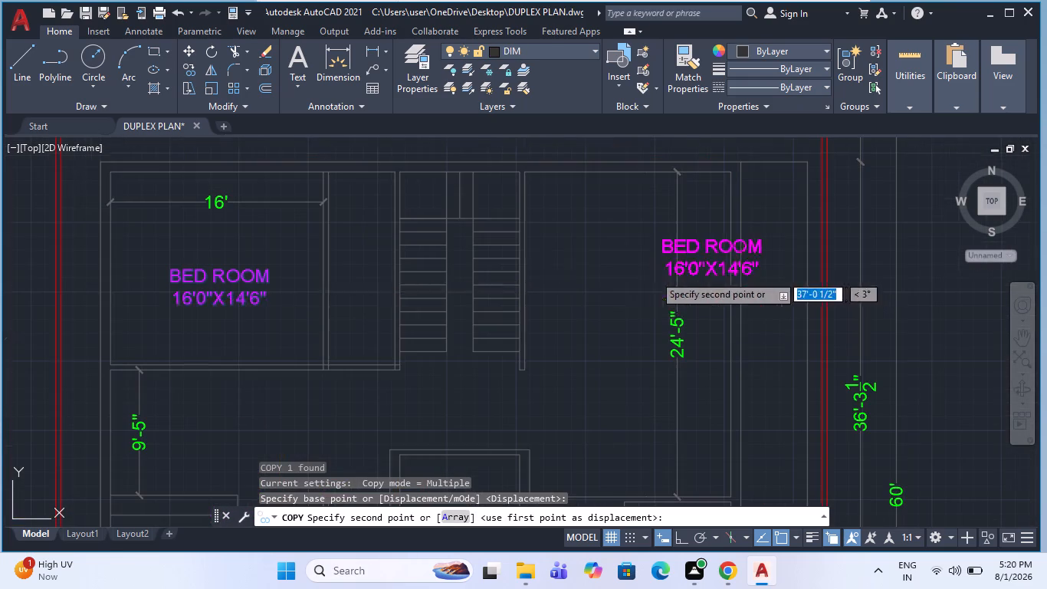
pyautogui.click(569, 287)
pyautogui.press('Escape')
# Rename the copied label HALL and change the second value of its size line to 24'5".
pyautogui.doubleClick(600, 274)
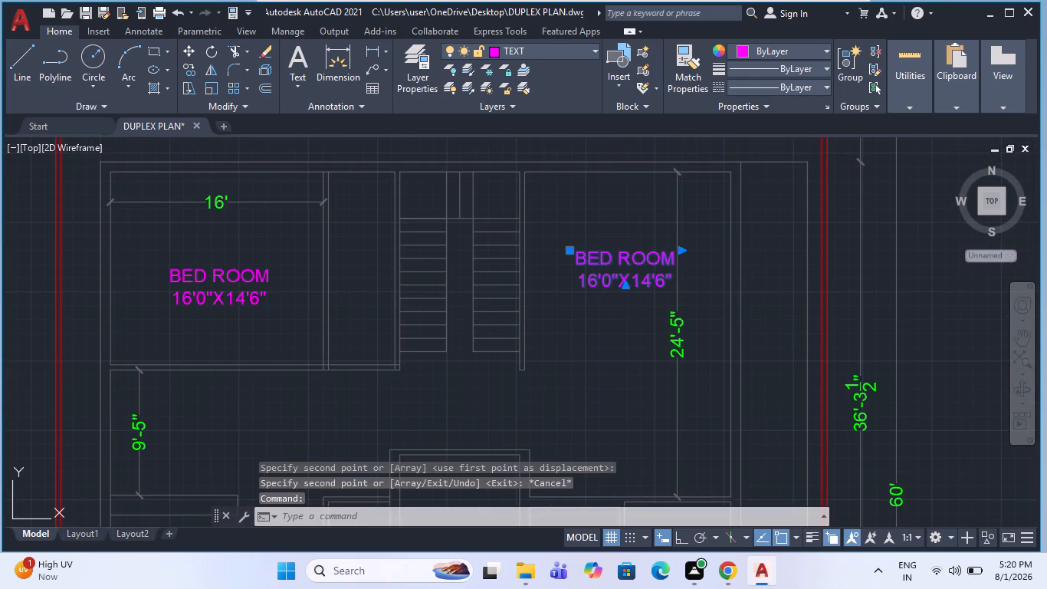
pyautogui.scroll(1, 638, 269)
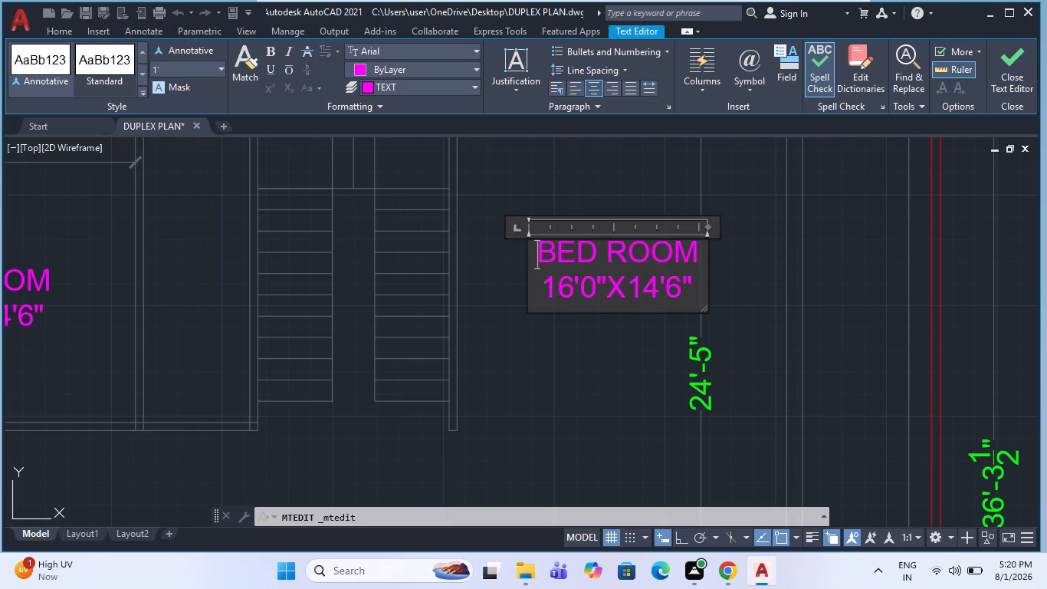
pyautogui.moveTo(695, 255); pyautogui.dragTo(541, 270)
pyautogui.write('HALL')
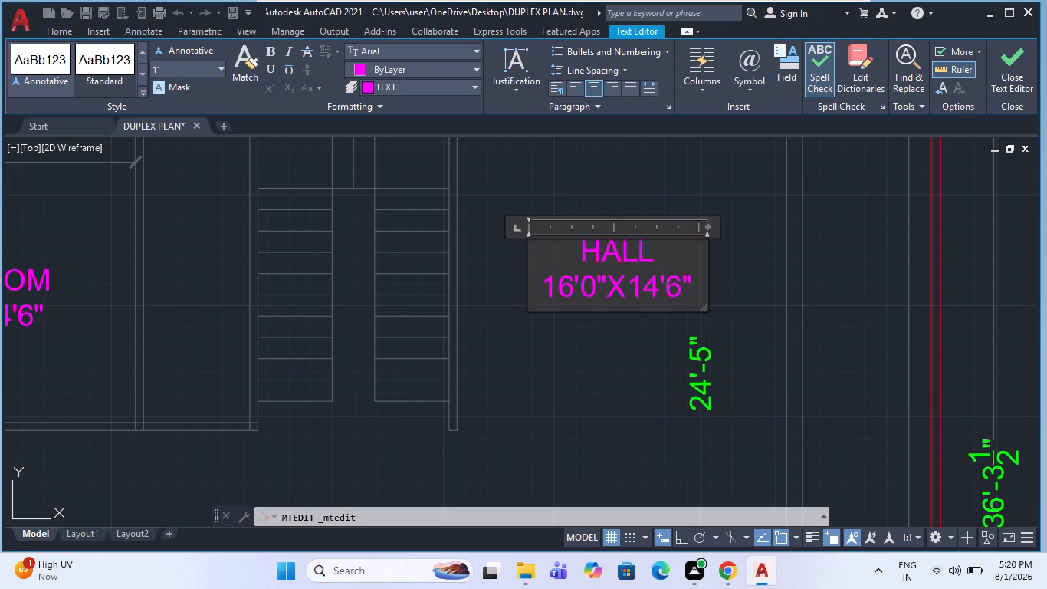
pyautogui.moveTo(655, 296); pyautogui.dragTo(634, 309)
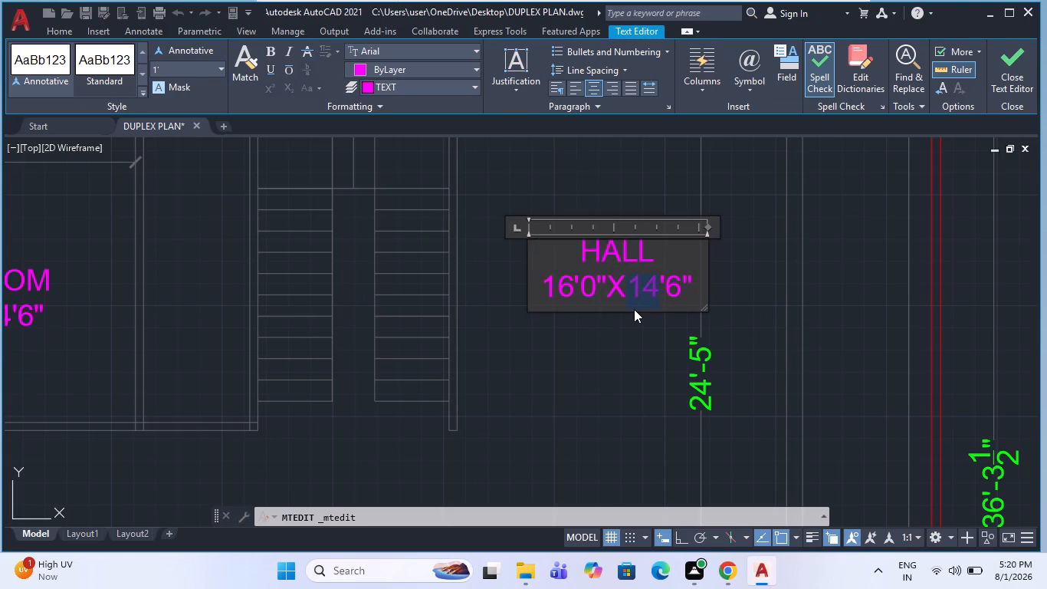
pyautogui.write('24')
pyautogui.moveTo(681, 298); pyautogui.dragTo(665, 302)
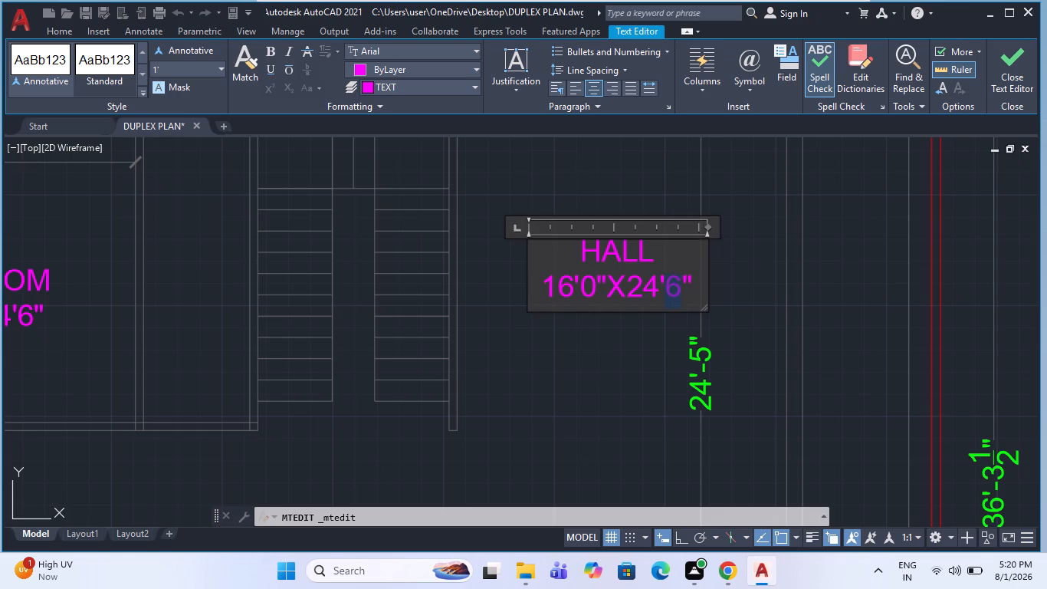
pyautogui.press('5')
pyautogui.click(596, 366)
pyautogui.scroll(-3, 484, 301)
pyautogui.press('Escape')
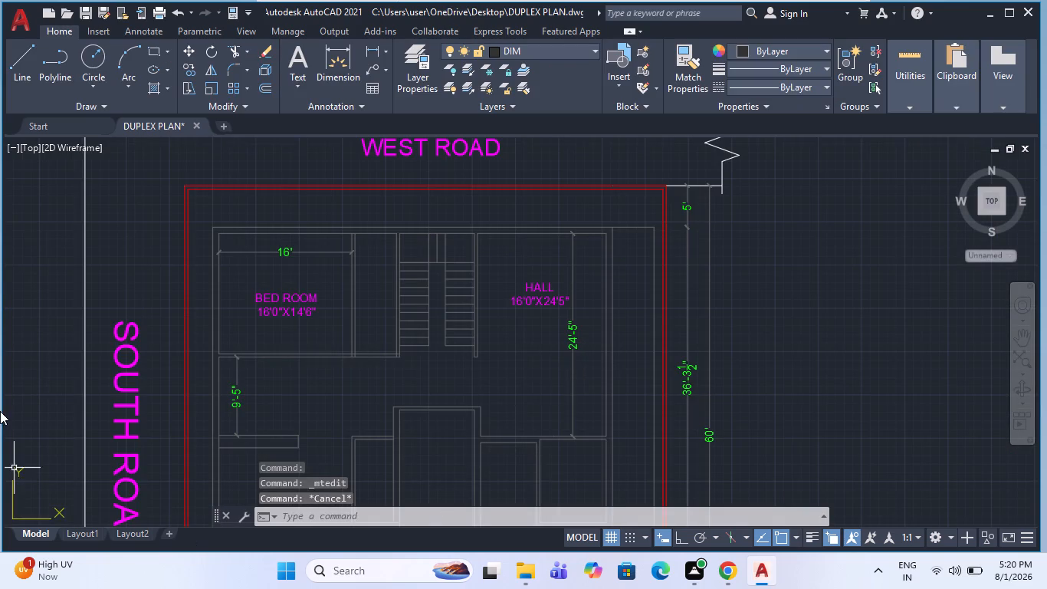
# Change the first value of the HALL label's size line to 15'6".
pyautogui.scroll(2, 541, 334)
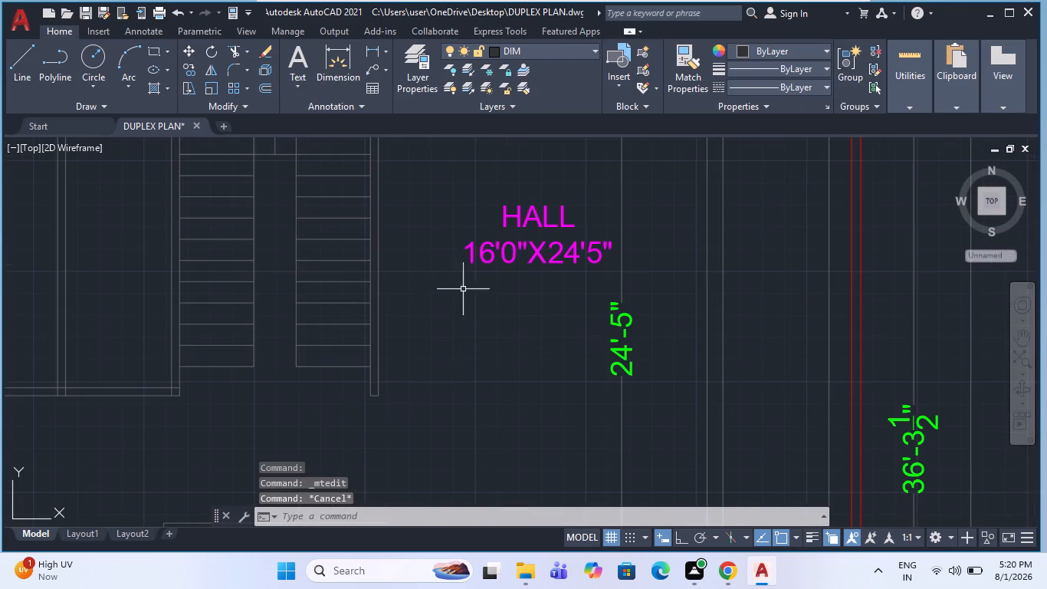
pyautogui.scroll(-1, 497, 294)
pyautogui.doubleClick(497, 265)
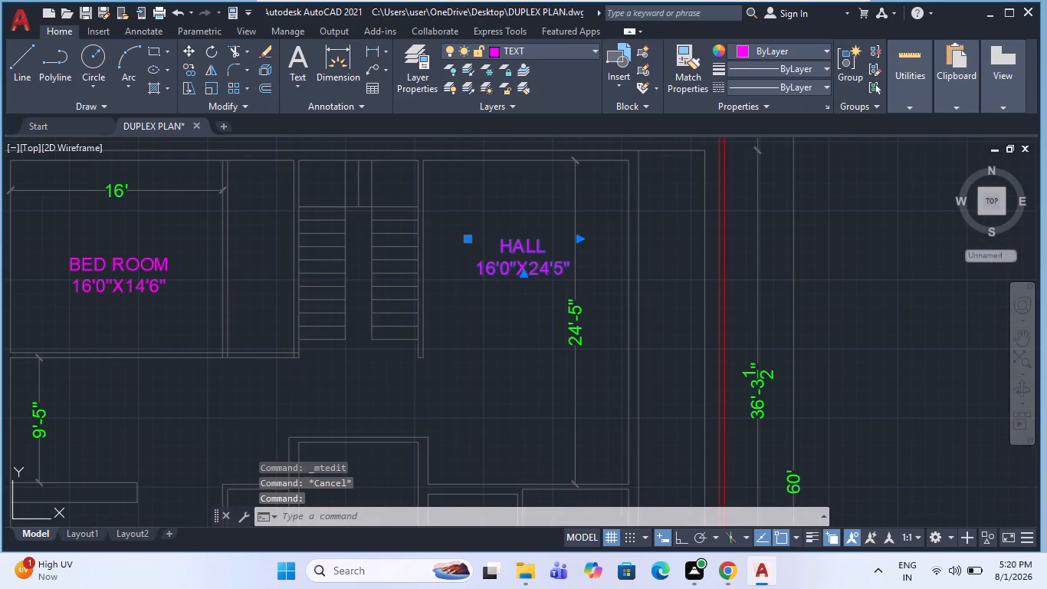
pyautogui.scroll(2, 487, 274)
pyautogui.moveTo(502, 269); pyautogui.dragTo(492, 278)
pyautogui.press('5')
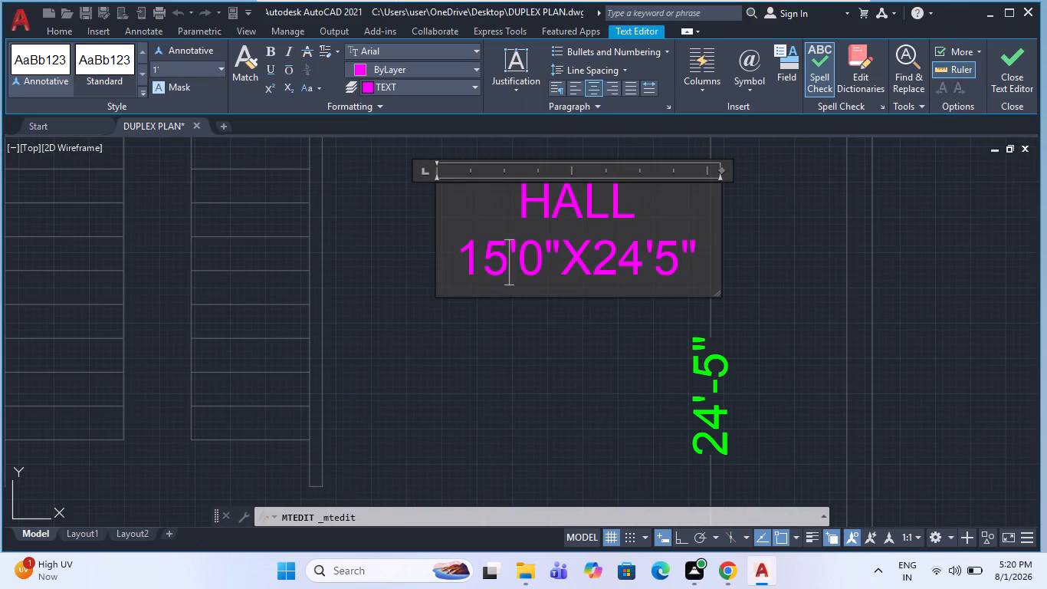
pyautogui.moveTo(543, 265); pyautogui.dragTo(520, 280)
pyautogui.press('6')
pyautogui.click(510, 326)
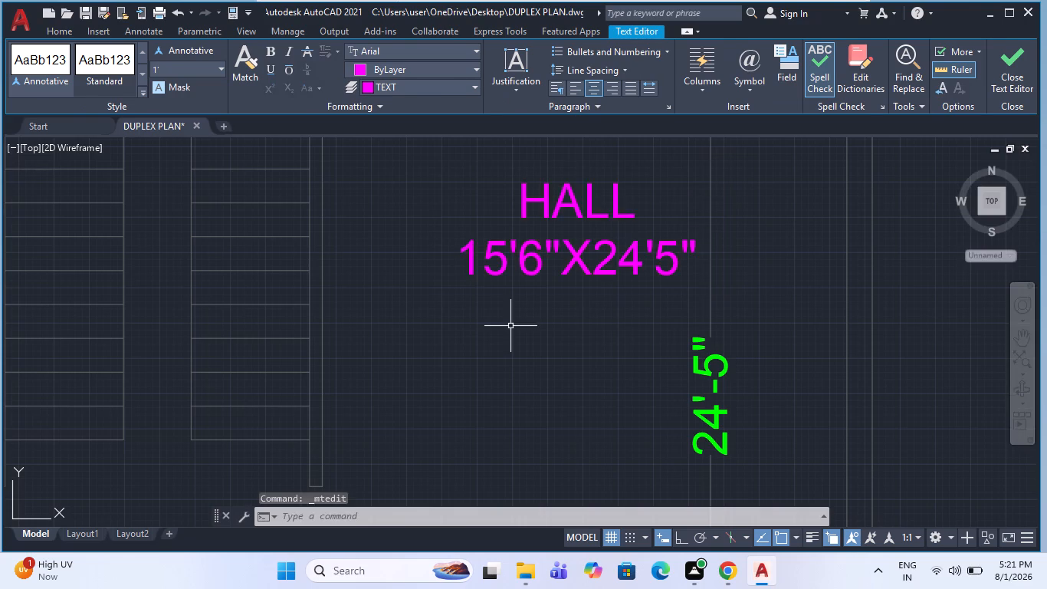
pyautogui.scroll(-4, 481, 304)
pyautogui.press('Escape')
pyautogui.press('Escape')
# Delete the 24'-5" dimension from the hall.
pyautogui.click(562, 360)
pyautogui.moveTo(524, 355); pyautogui.dragTo(519, 380)
pyautogui.press('Delete')
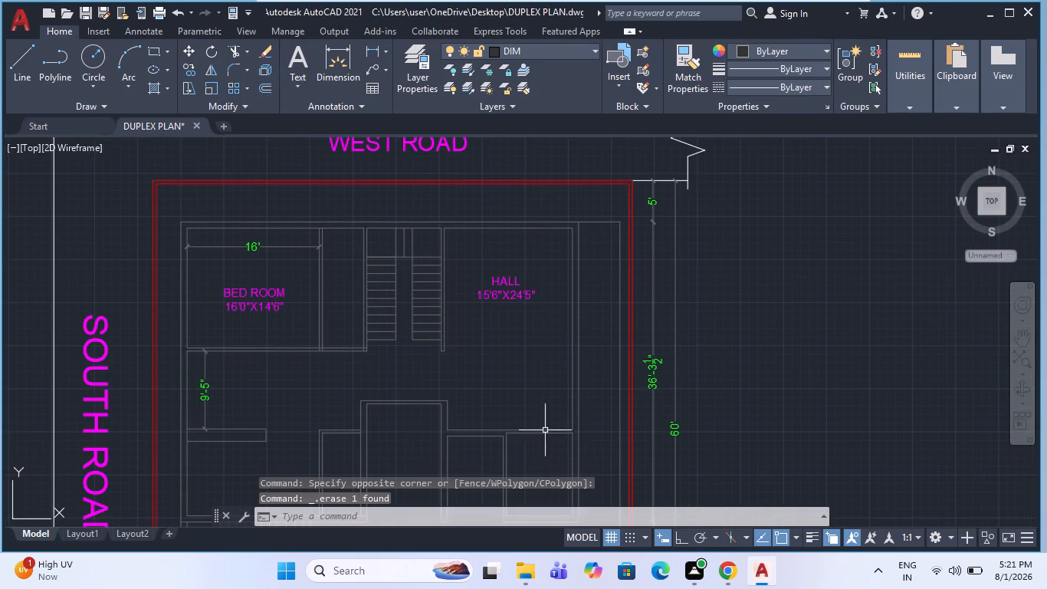
# Copy the HALL label into the room beside the outer stairs and into the small room below the hall.
pyautogui.scroll(-1, 540, 299)
pyautogui.scroll(1, 529, 359)
pyautogui.press('Escape')
pyautogui.scroll(-1, 406, 264)
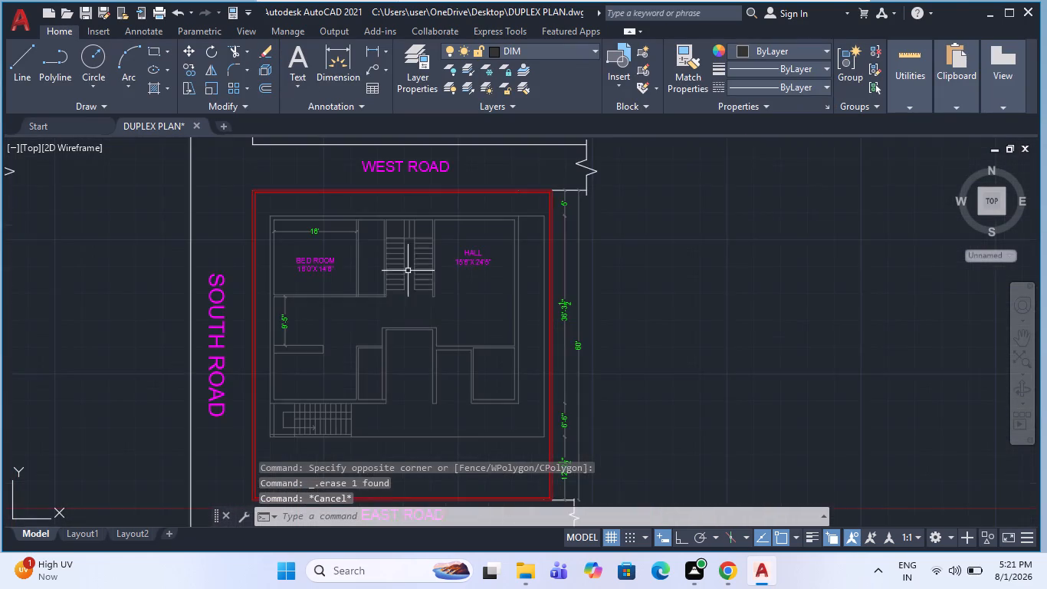
pyautogui.scroll(2, 403, 350)
pyautogui.scroll(-2, 441, 315)
pyautogui.press('Escape')
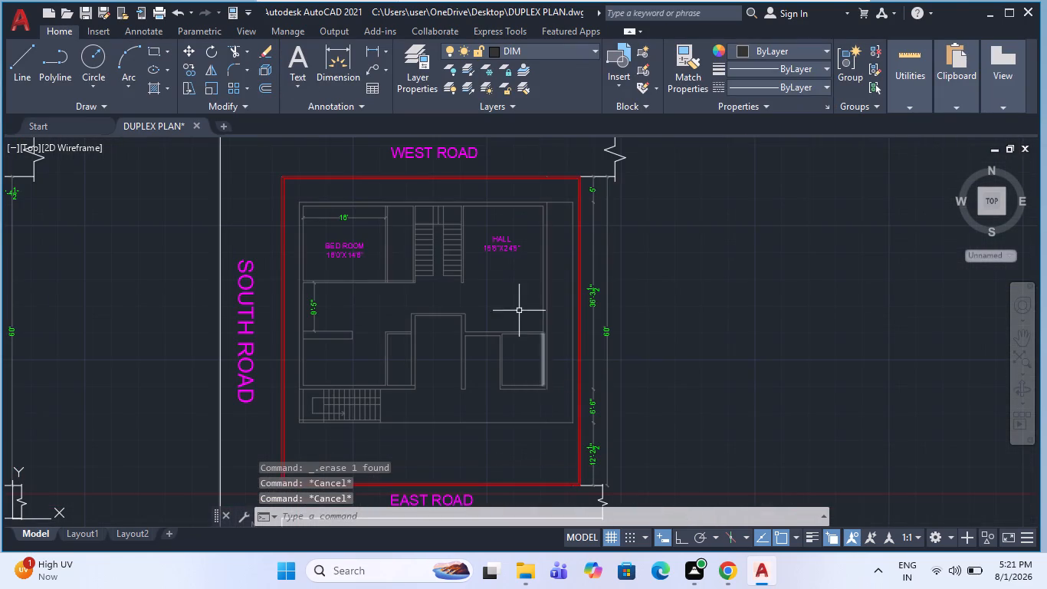
pyautogui.click(507, 242)
pyautogui.write('CO')
pyautogui.press('Return')
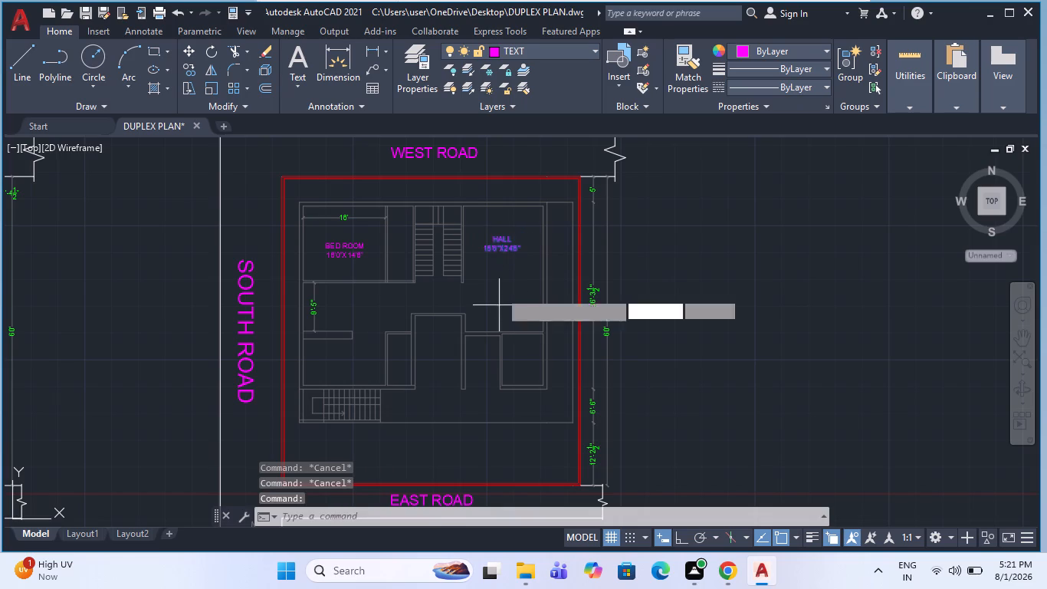
pyautogui.click(513, 258)
pyautogui.scroll(2, 353, 385)
pyautogui.click(358, 369)
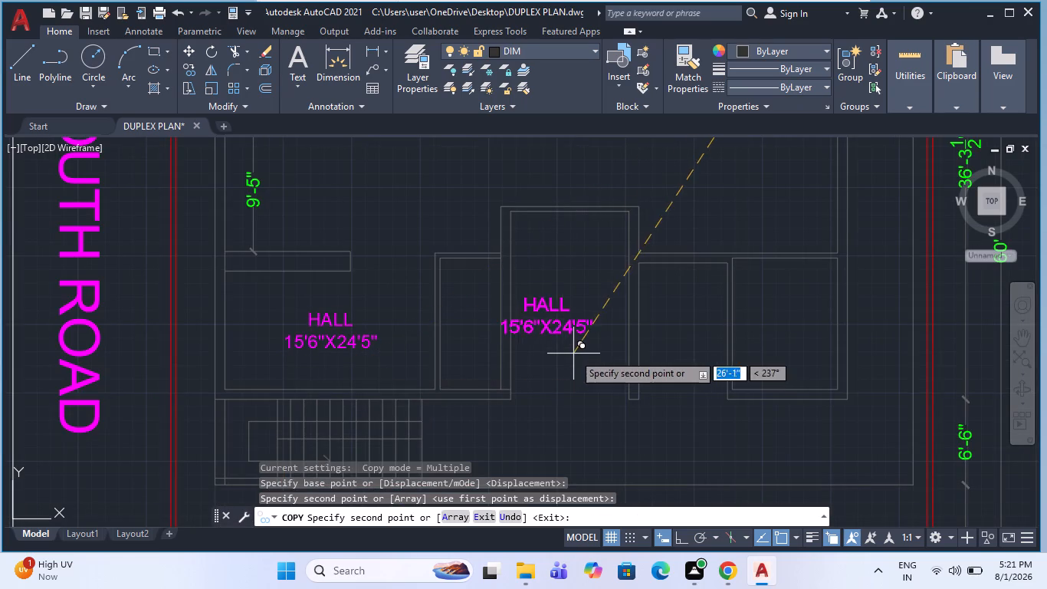
pyautogui.click(809, 350)
pyautogui.press('Escape')
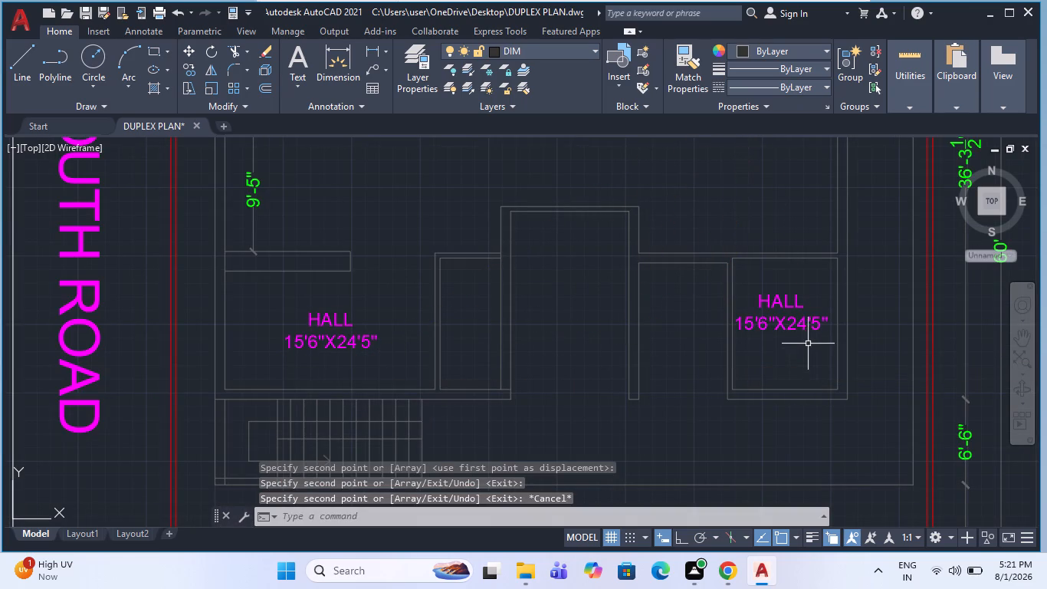
# Change the label in the small room below the hall to DRAWING ROOM with the size 15'6"X10'0".
pyautogui.doubleClick(805, 330)
pyautogui.scroll(3, 804, 304)
pyautogui.moveTo(806, 301); pyautogui.dragTo(606, 337)
pyautogui.write('DRAW')
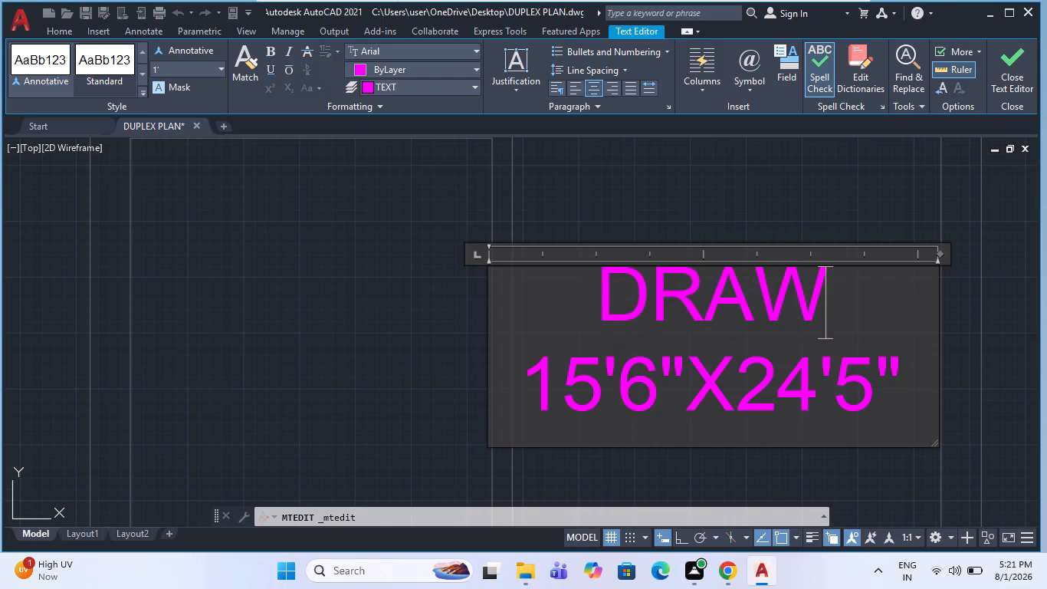
pyautogui.write('ING ROOM')
pyautogui.scroll(-2, 609, 337)
pyautogui.moveTo(685, 396); pyautogui.dragTo(658, 408)
pyautogui.write('10')
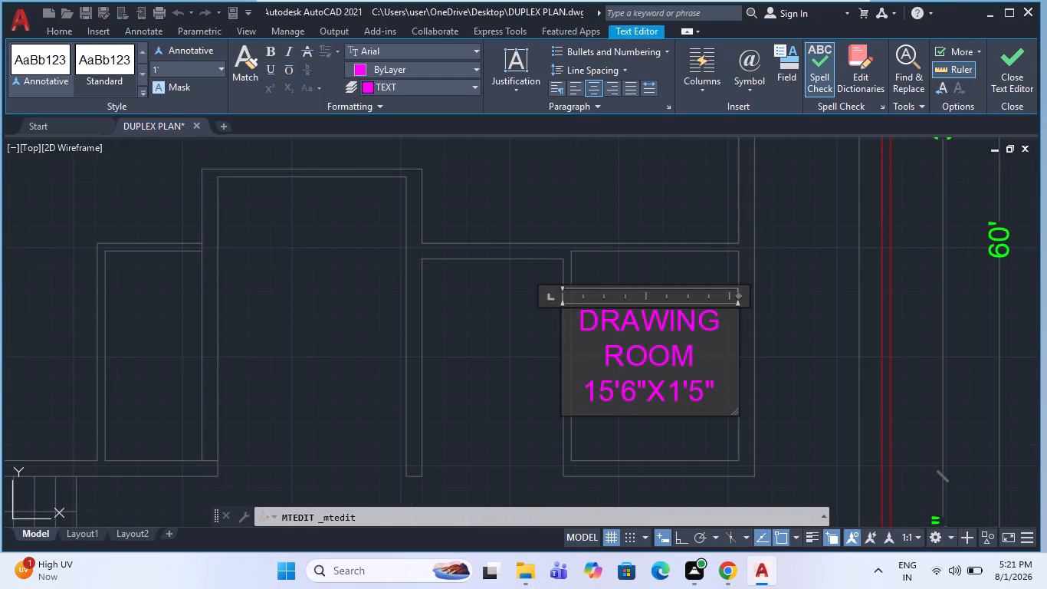
pyautogui.moveTo(719, 397); pyautogui.dragTo(700, 410)
pyautogui.click(717, 397)
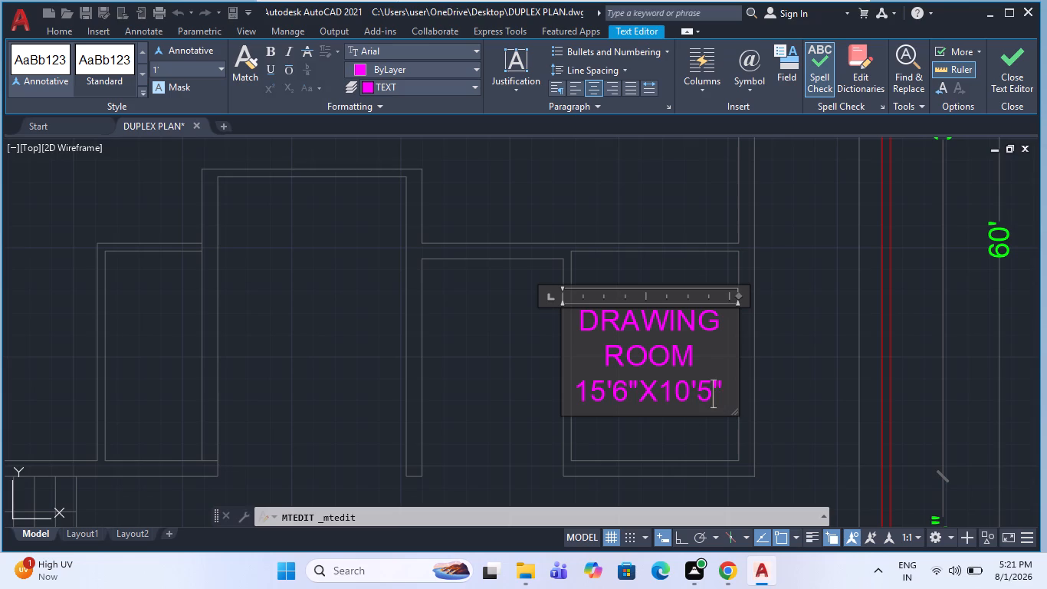
pyautogui.press('BackSpace')
pyautogui.press('0')
pyautogui.click(663, 239)
# Set the text height of the whole DRAWING ROOM label to 8 inches.
pyautogui.doubleClick(661, 327)
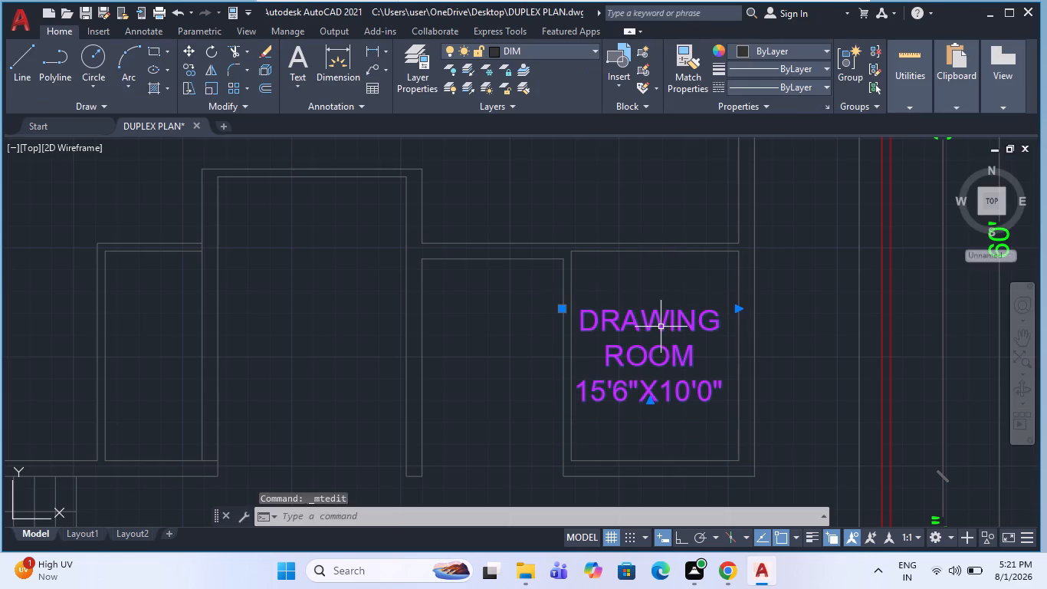
pyautogui.hotkey('ctrl', 'a')
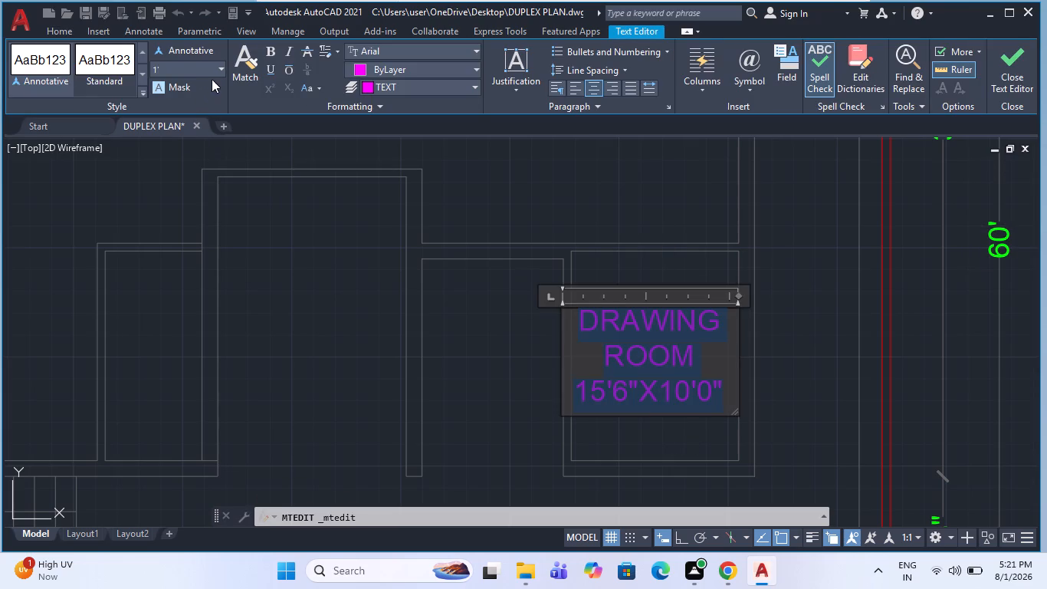
pyautogui.click(206, 72)
pyautogui.press('8')
pyautogui.press('Return')
pyautogui.click(427, 400)
pyautogui.scroll(-2, 510, 357)
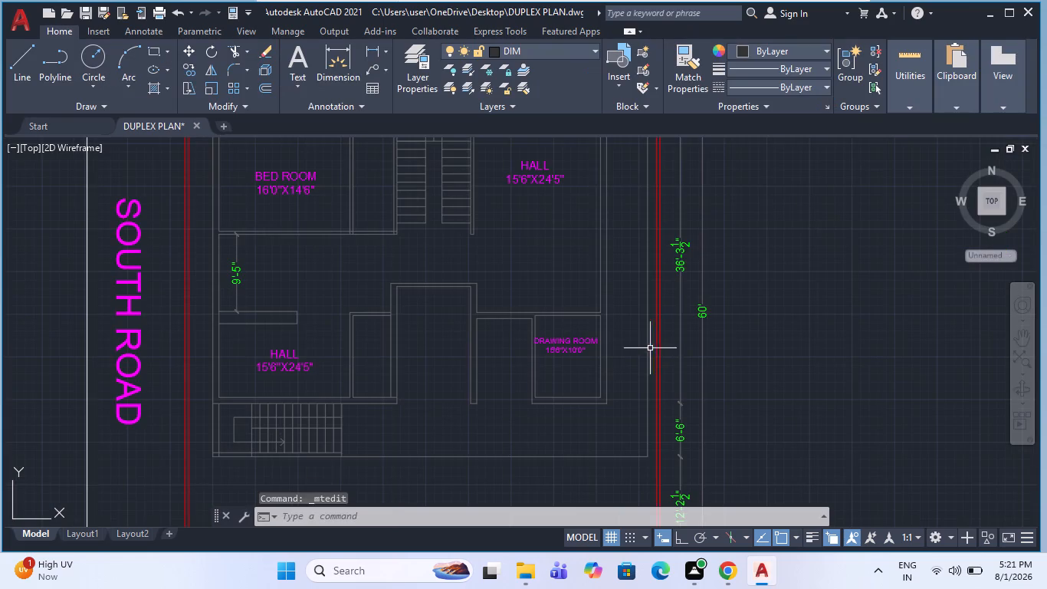
pyautogui.press('Escape')
# Move the DRAWING ROOM label about 1'-7" down to centre it in its room.
pyautogui.scroll(2, 581, 328)
pyautogui.press('Escape')
pyautogui.click(576, 358)
pyautogui.scroll(-2, 531, 346)
pyautogui.write('M')
pyautogui.press('space')
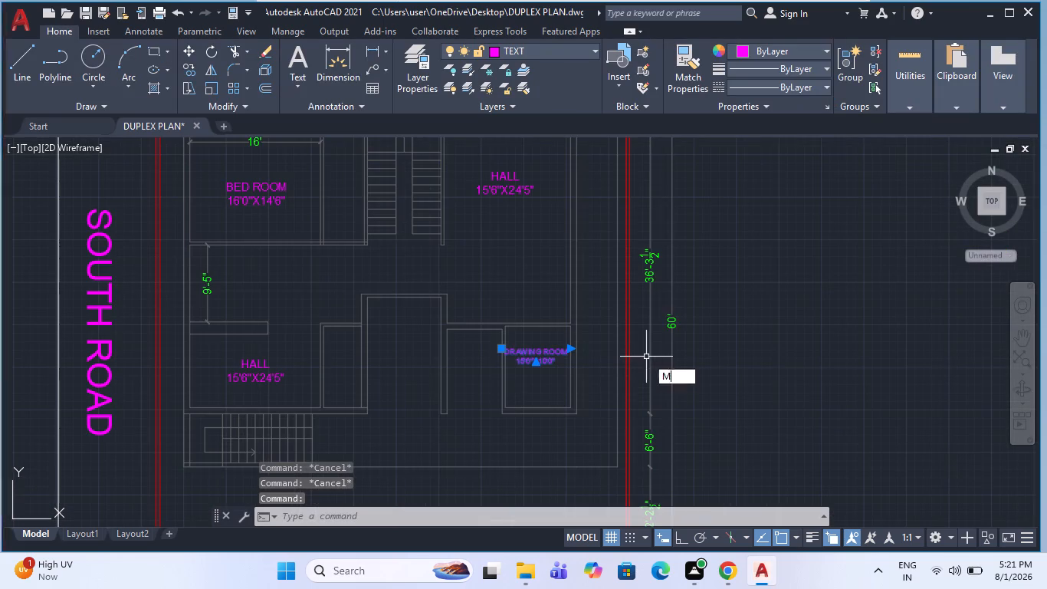
pyautogui.click(625, 355)
pyautogui.scroll(2, 626, 370)
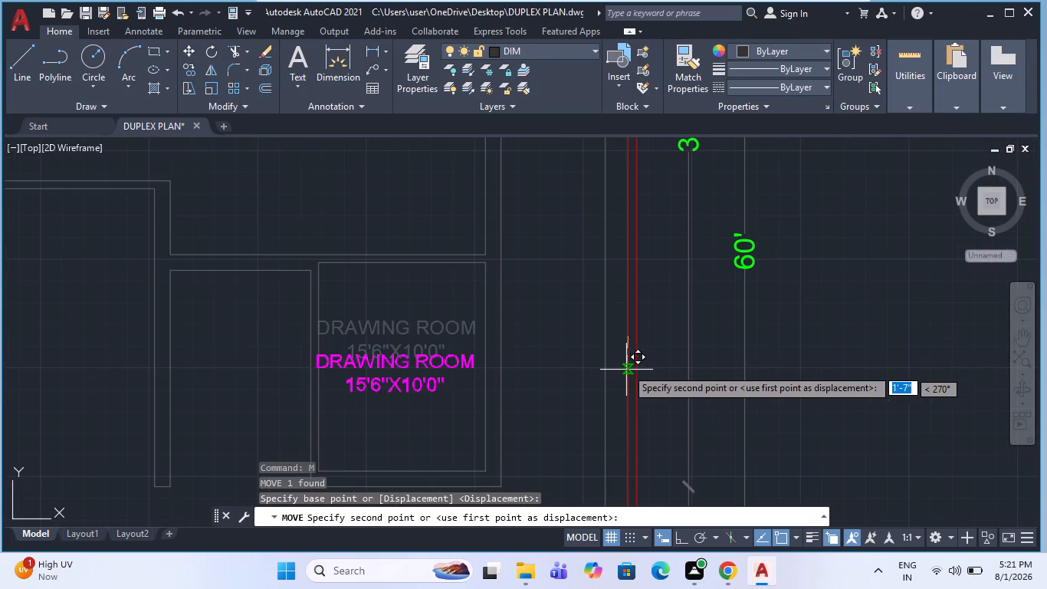
pyautogui.click(633, 367)
pyautogui.press('Escape')
pyautogui.scroll(-1, 575, 347)
pyautogui.press('Escape')
# Match the properties of both HALL labels and the BED ROOM label to the DRAWING ROOM label.
pyautogui.scroll(2, 510, 357)
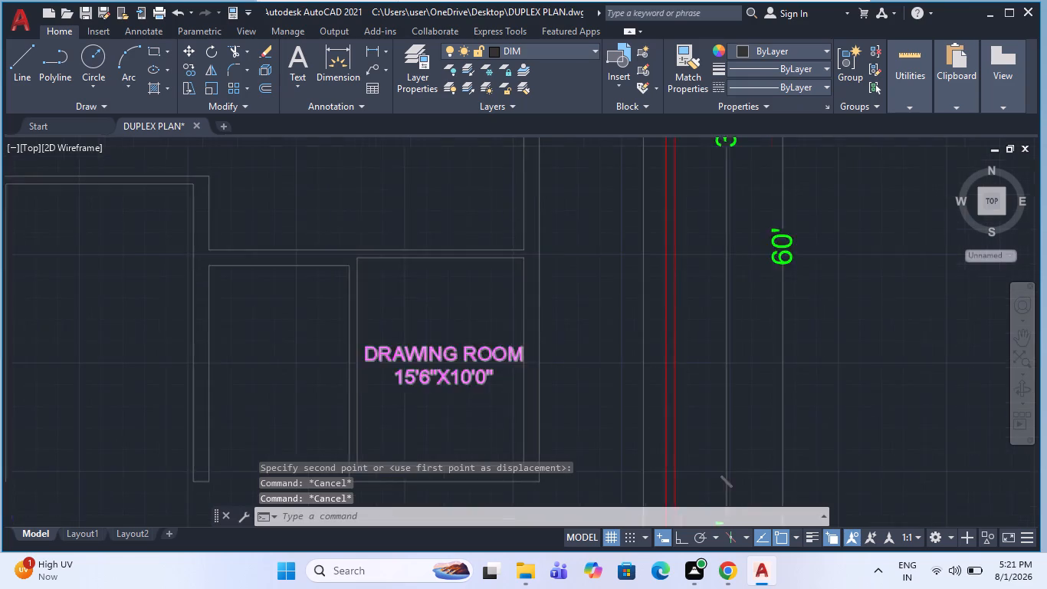
pyautogui.click(500, 353)
pyautogui.scroll(-3, 625, 354)
pyautogui.press('Escape')
pyautogui.press('Escape')
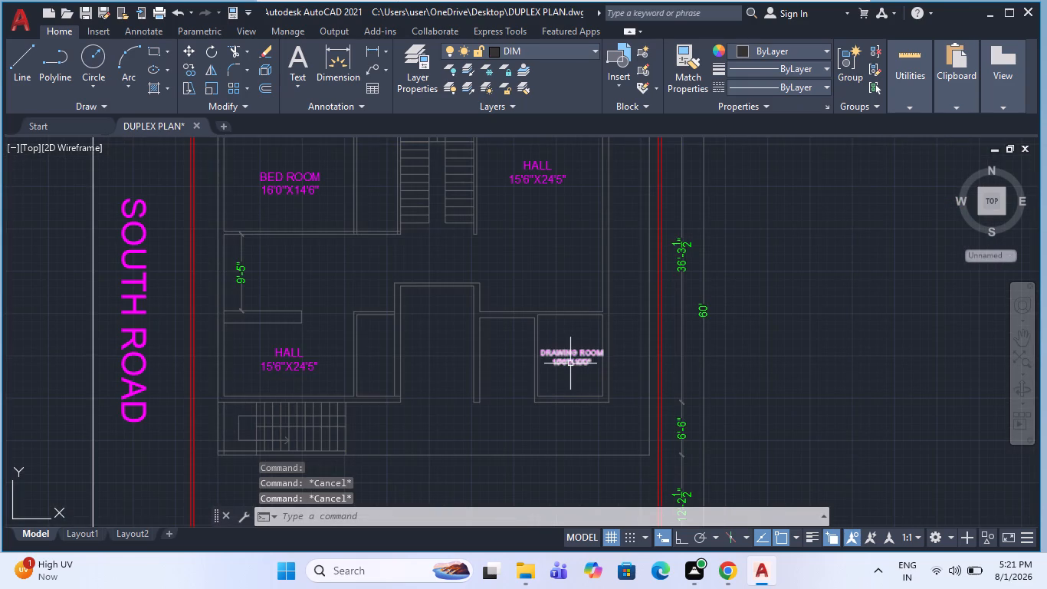
pyautogui.write('MA')
pyautogui.press('space')
pyautogui.click(572, 358)
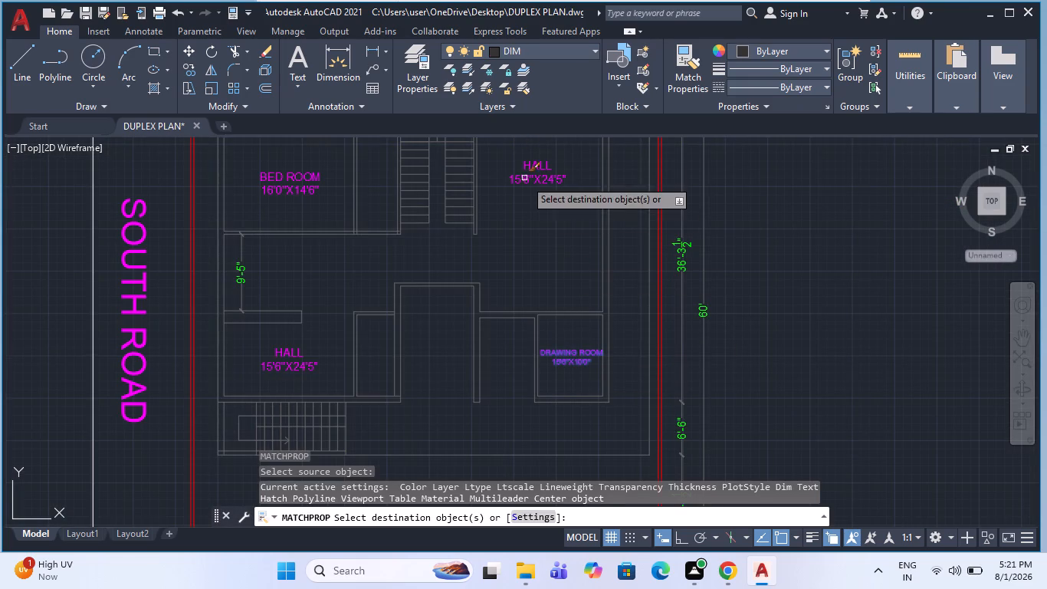
pyautogui.click(528, 185)
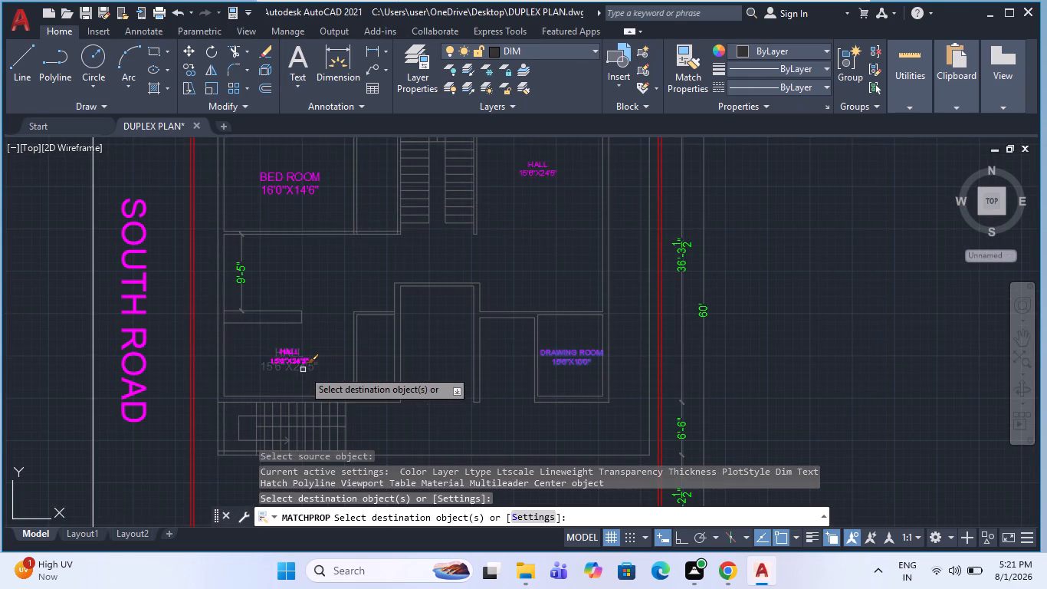
pyautogui.click(303, 370)
pyautogui.click(296, 193)
pyautogui.press('Escape')
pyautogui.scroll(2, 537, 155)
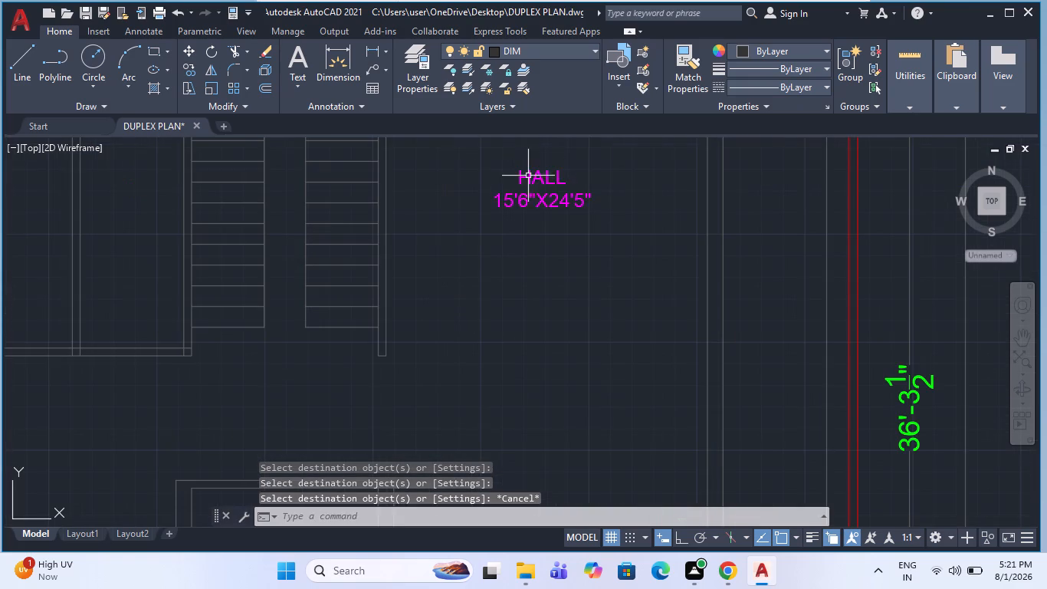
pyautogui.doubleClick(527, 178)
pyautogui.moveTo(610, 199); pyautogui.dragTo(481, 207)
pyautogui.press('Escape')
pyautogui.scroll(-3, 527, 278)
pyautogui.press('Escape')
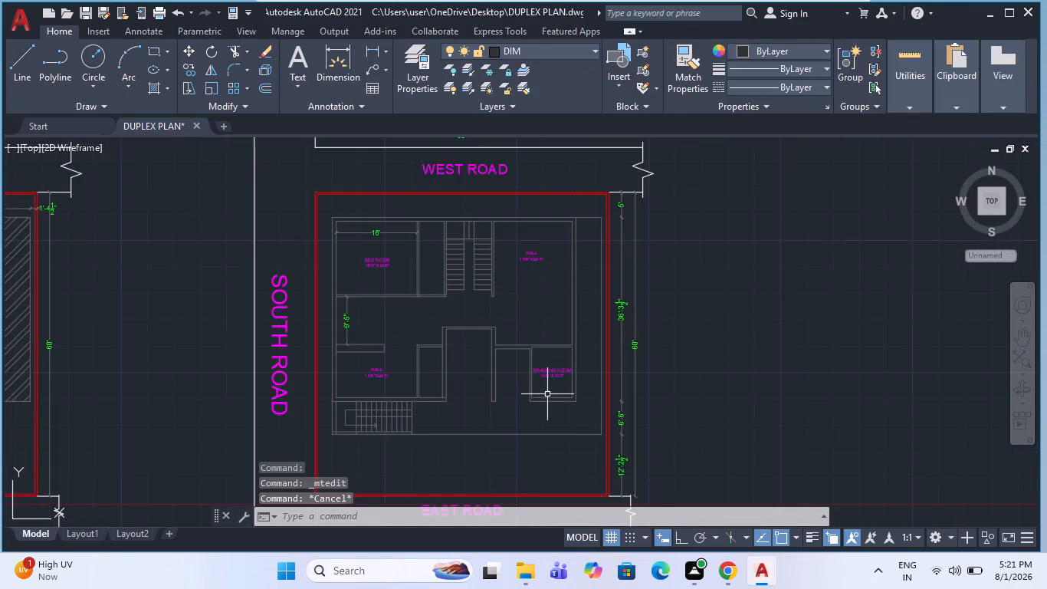
# Change the size in the HALL label beside the lower-left staircase to 16'0"X9'0".
pyautogui.scroll(2, 520, 360)
pyautogui.scroll(-1, 594, 390)
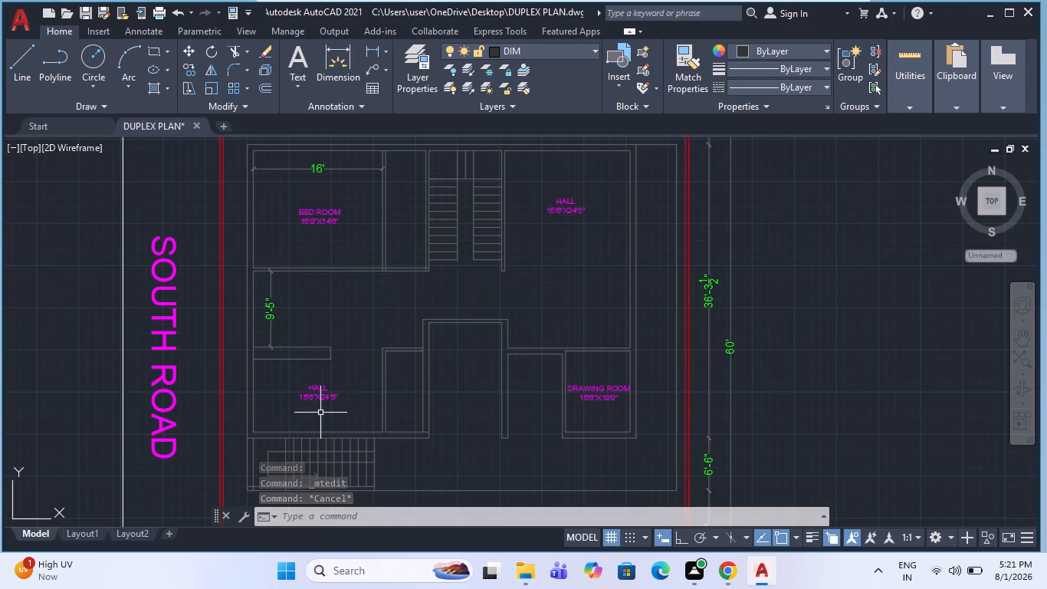
pyautogui.scroll(2, 320, 413)
pyautogui.click(364, 58)
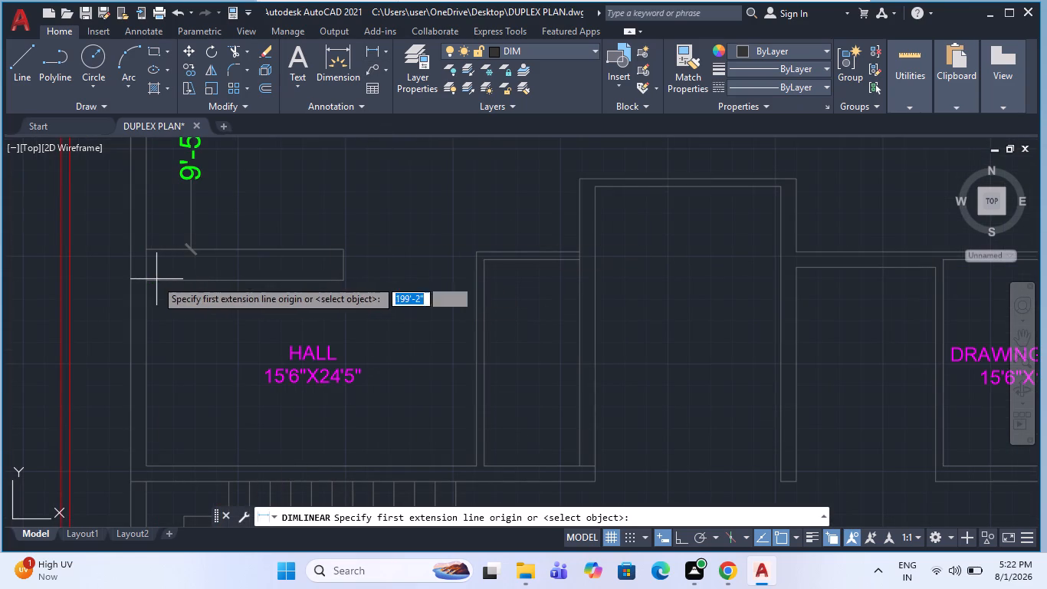
pyautogui.press('Escape')
pyautogui.doubleClick(326, 383)
pyautogui.scroll(2, 289, 379)
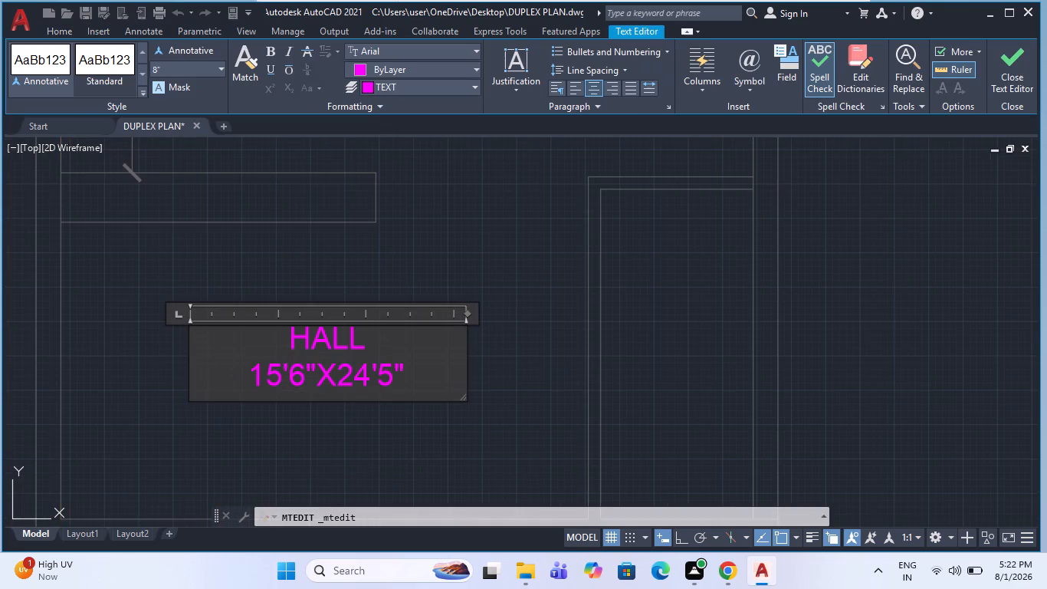
pyautogui.moveTo(281, 387); pyautogui.dragTo(271, 396)
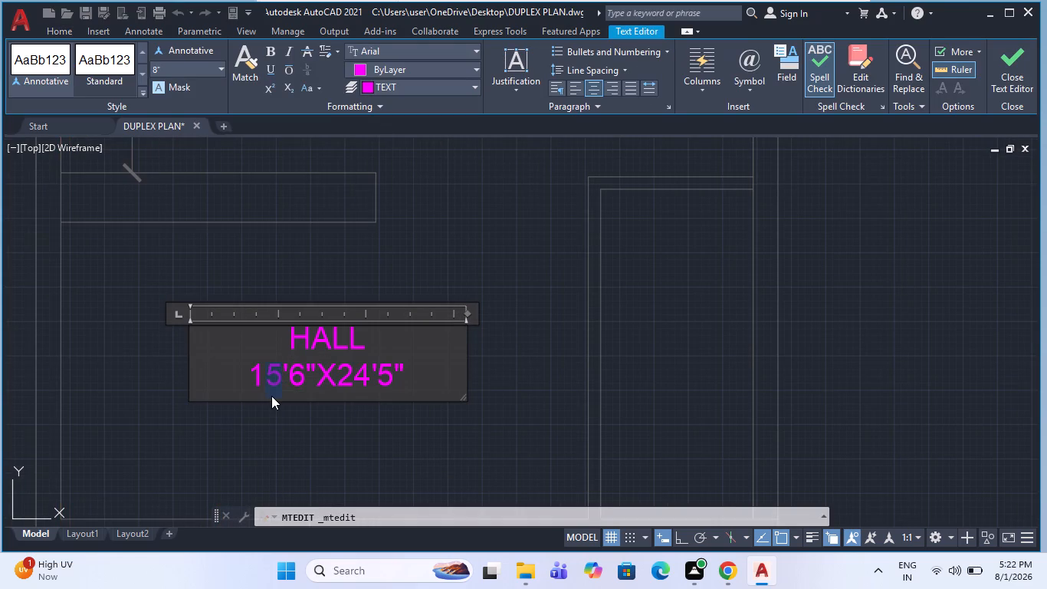
pyautogui.press('6')
pyautogui.moveTo(300, 384); pyautogui.dragTo(292, 393)
pyautogui.press('0')
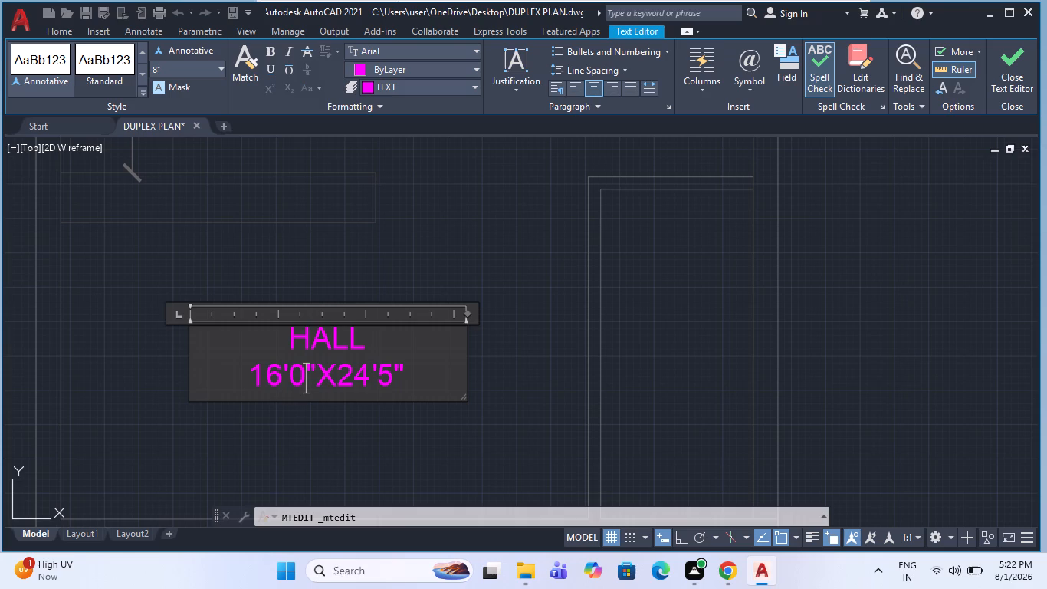
pyautogui.moveTo(367, 375); pyautogui.dragTo(340, 395)
pyautogui.press('9')
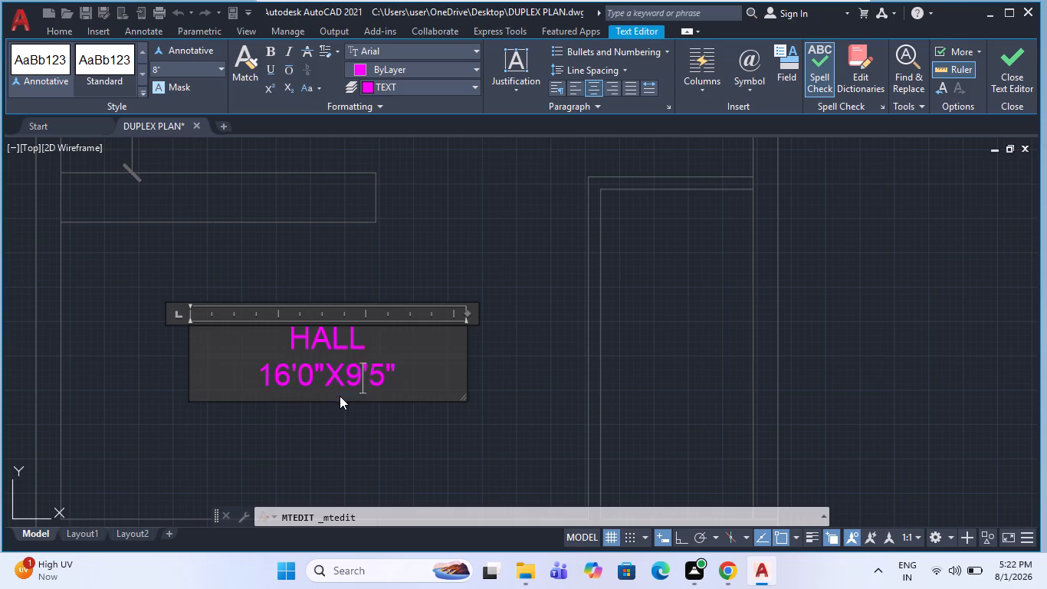
pyautogui.moveTo(376, 380); pyautogui.dragTo(382, 391)
pyautogui.press('0')
pyautogui.click(395, 449)
pyautogui.press('Escape')
pyautogui.scroll(-3, 347, 390)
pyautogui.press('Escape')
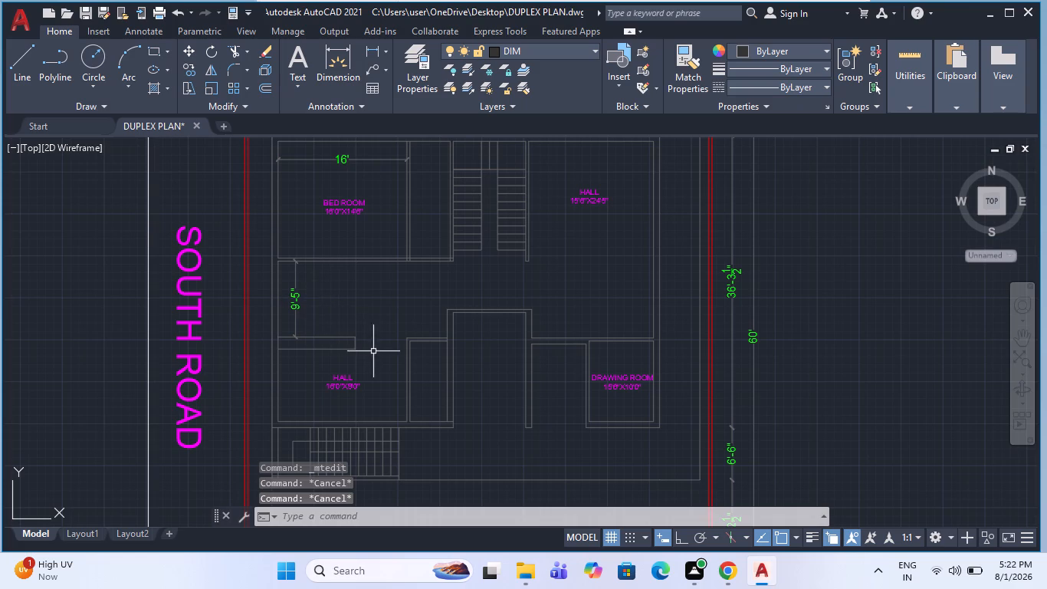
# Copy the 16'0"X9'0" HALL label about 10'-6" across into the narrow room beside it.
pyautogui.scroll(-1, 343, 298)
pyautogui.press('Escape')
pyautogui.scroll(1, 392, 341)
pyautogui.press('Escape')
pyautogui.click(314, 367)
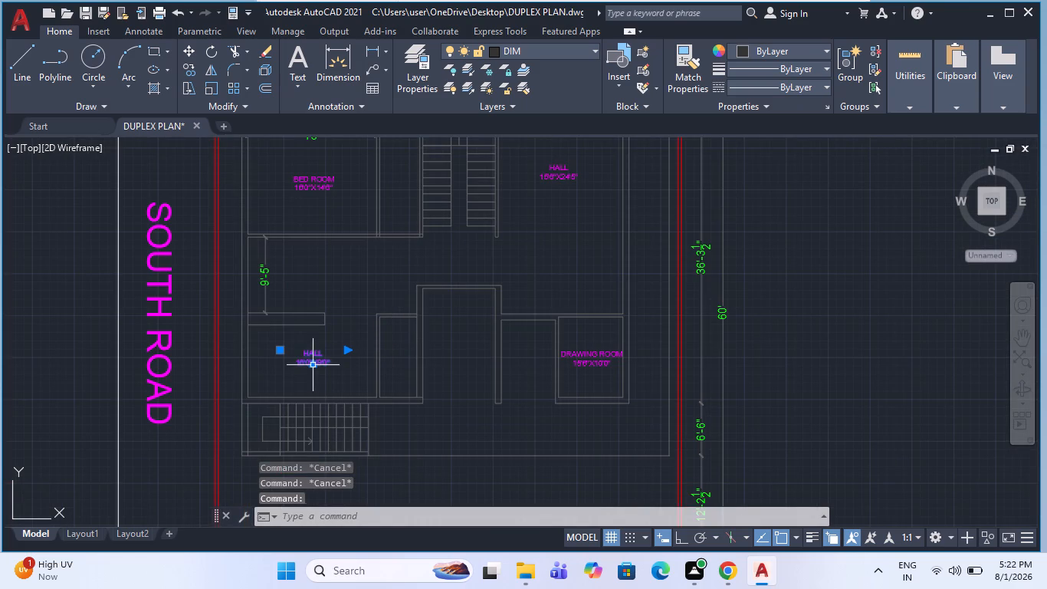
pyautogui.write('CO')
pyautogui.press('space')
pyautogui.click(308, 367)
pyautogui.scroll(3, 392, 365)
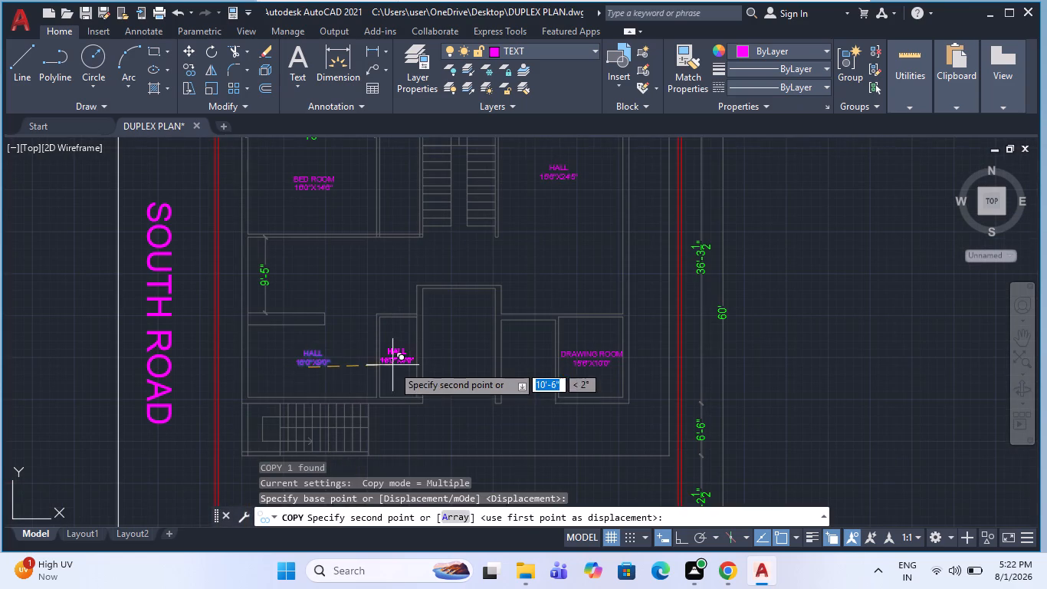
pyautogui.click(391, 364)
pyautogui.press('Escape')
# Change the copied label in the narrow room to POOJA with the size 4'0"X10'0".
pyautogui.doubleClick(397, 347)
pyautogui.moveTo(439, 304); pyautogui.dragTo(351, 328)
pyautogui.moveTo(439, 308); pyautogui.dragTo(373, 329)
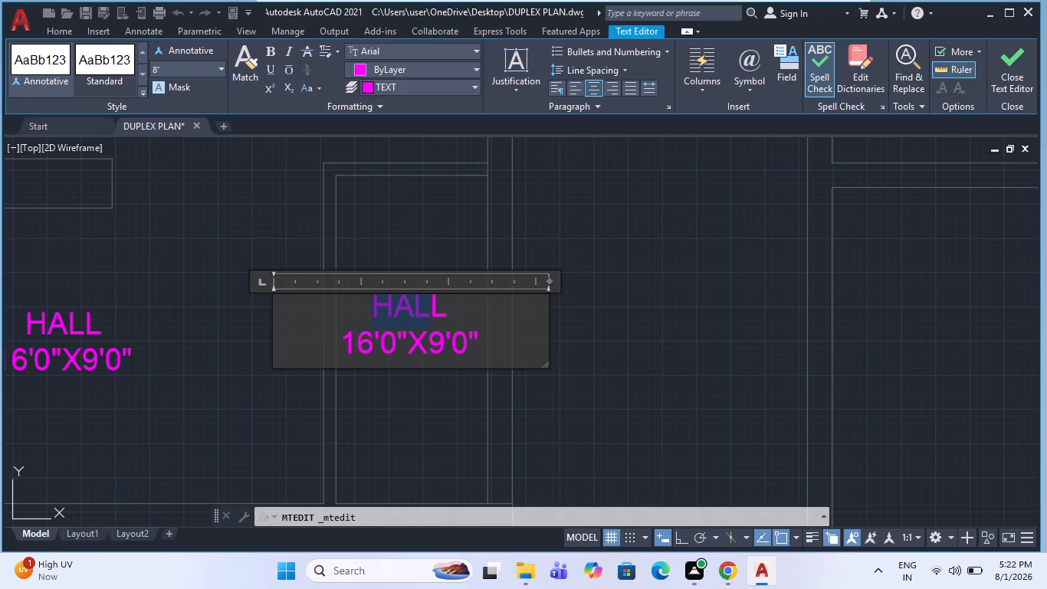
pyautogui.moveTo(464, 319); pyautogui.dragTo(369, 322)
pyautogui.write('POOJA')
pyautogui.press('Return')
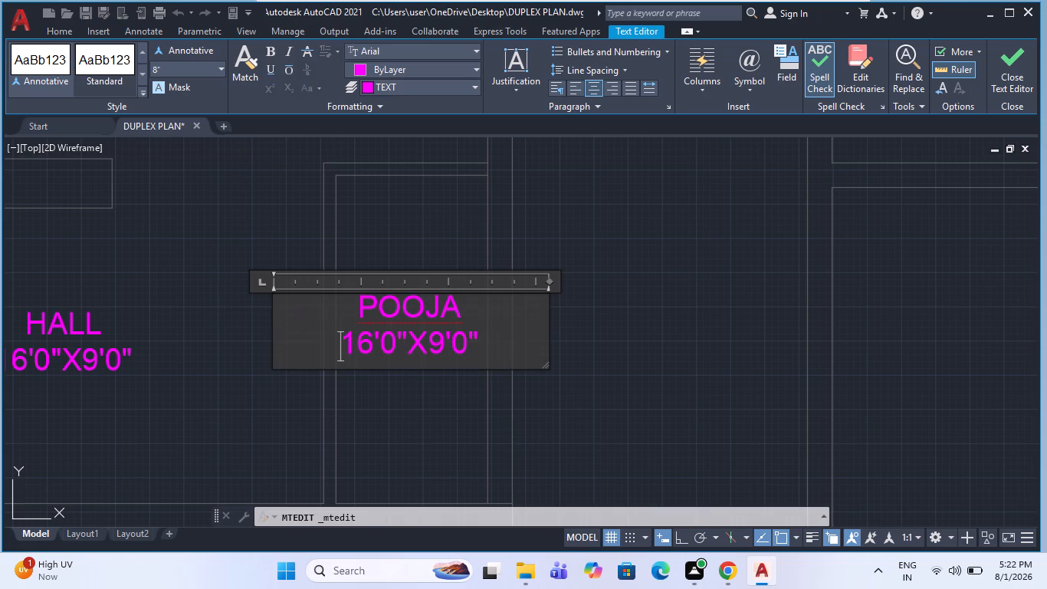
pyautogui.moveTo(366, 336); pyautogui.dragTo(348, 354)
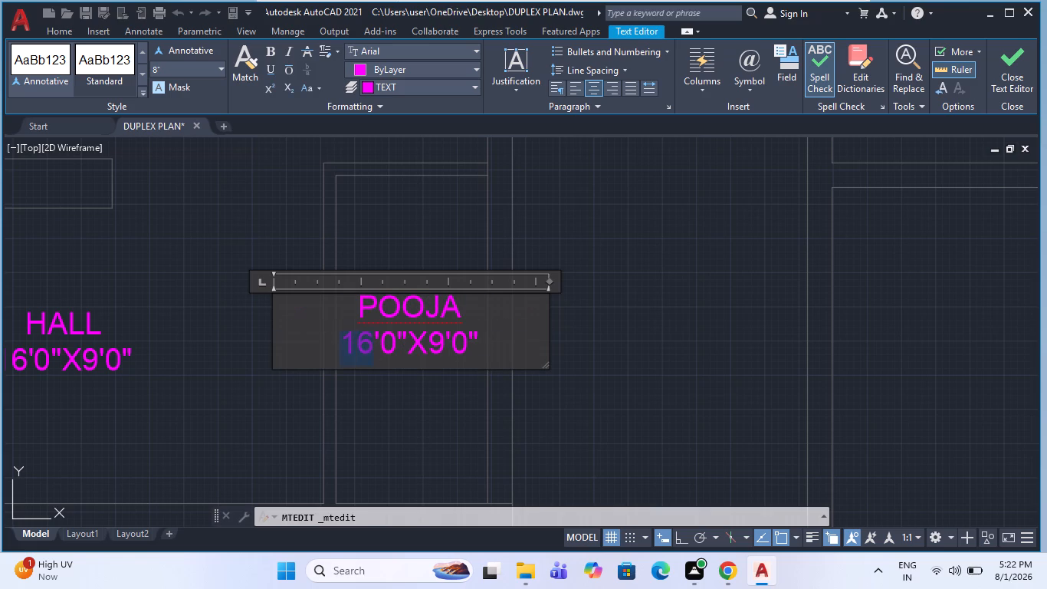
pyautogui.moveTo(348, 354); pyautogui.dragTo(347, 355)
pyautogui.press('4')
pyautogui.moveTo(434, 351); pyautogui.dragTo(422, 363)
pyautogui.write('10')
pyautogui.click(424, 410)
pyautogui.scroll(-2, 395, 380)
pyautogui.press('Escape')
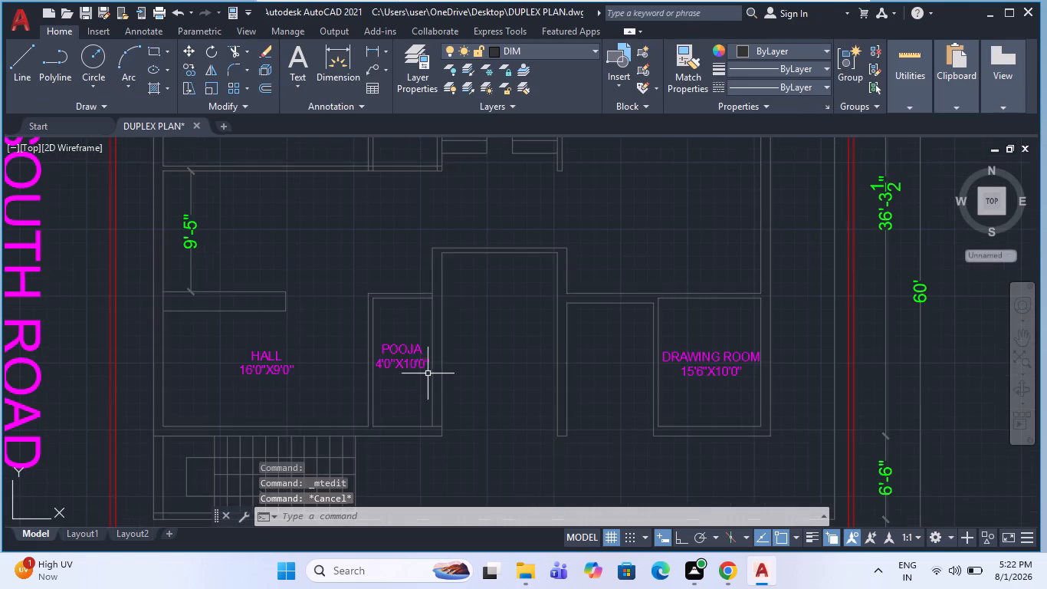
pyautogui.scroll(-1, 395, 276)
pyautogui.press('Escape')
pyautogui.scroll(-2, 284, 364)
pyautogui.press('Escape')
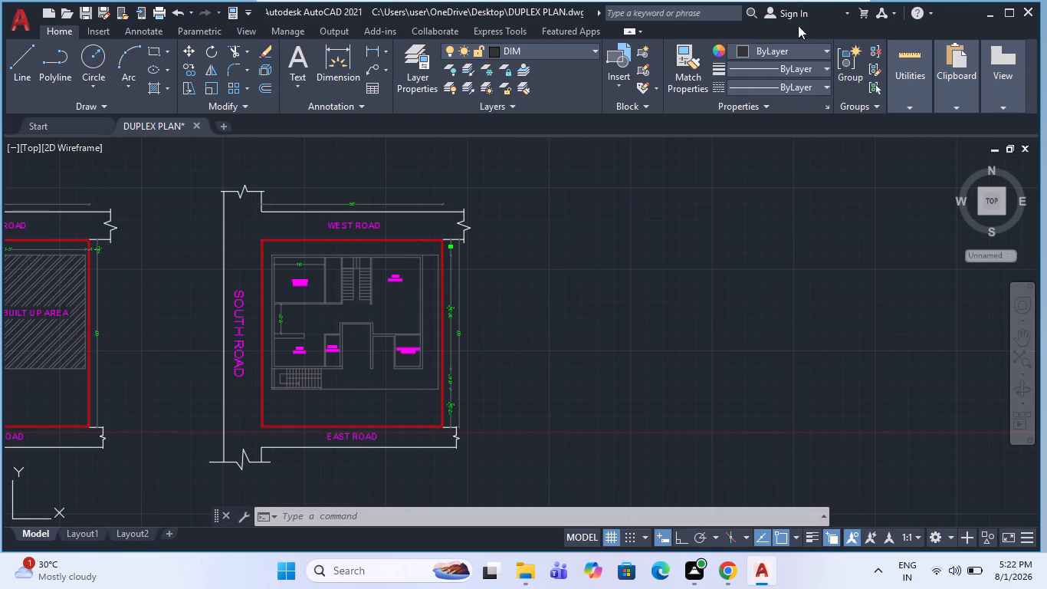
# Draw a short line across the wall thickness at the middle of the passage's top wall, beside the DRAWING ROOM.
pyautogui.scroll(3, 350, 352)
pyautogui.scroll(1, 468, 313)
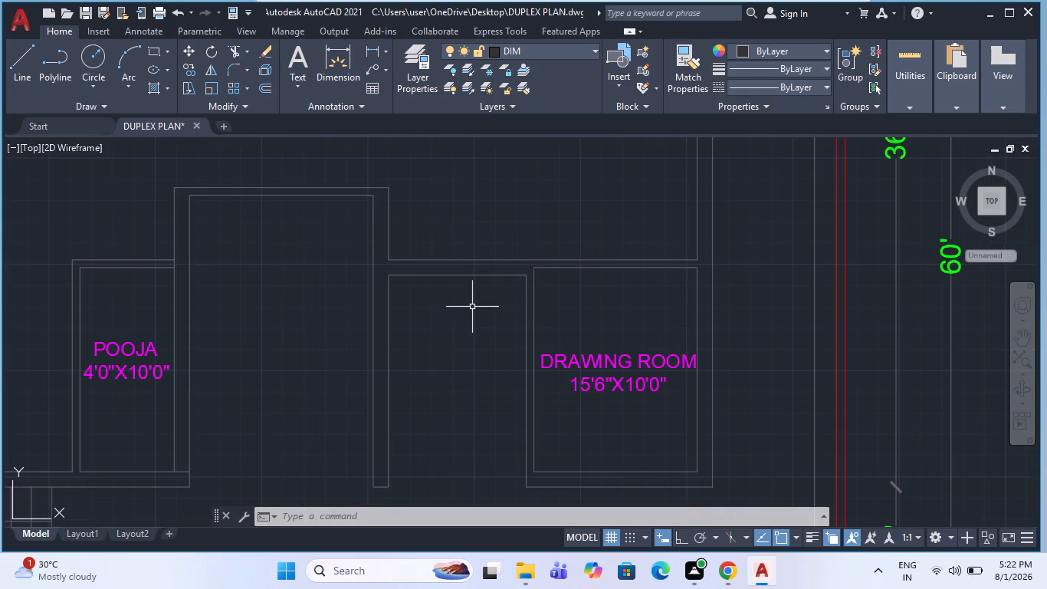
pyautogui.press('l')
pyautogui.press('Return')
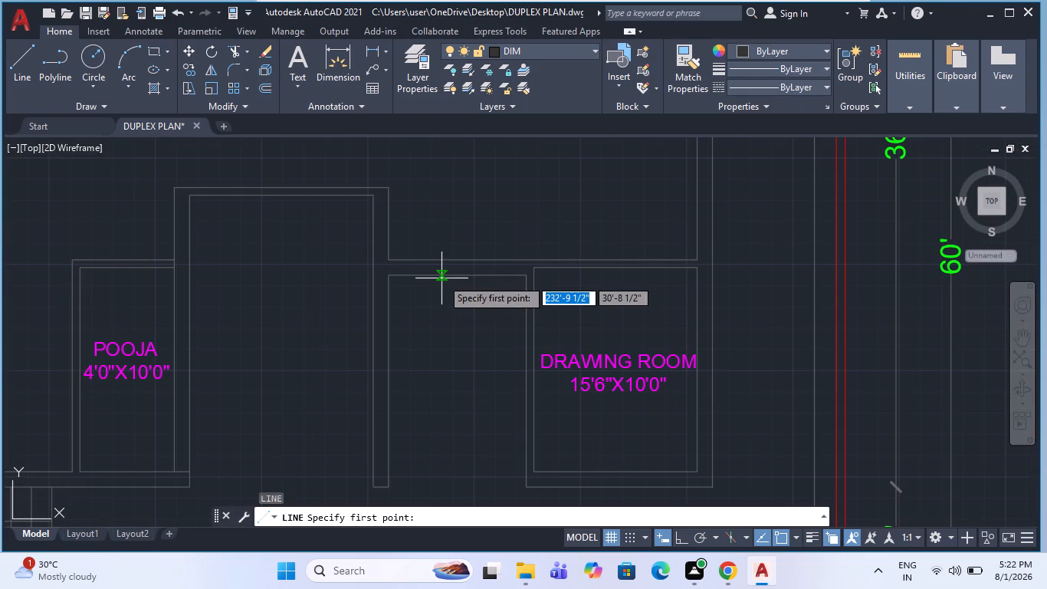
pyautogui.click(455, 277)
pyautogui.click(455, 262)
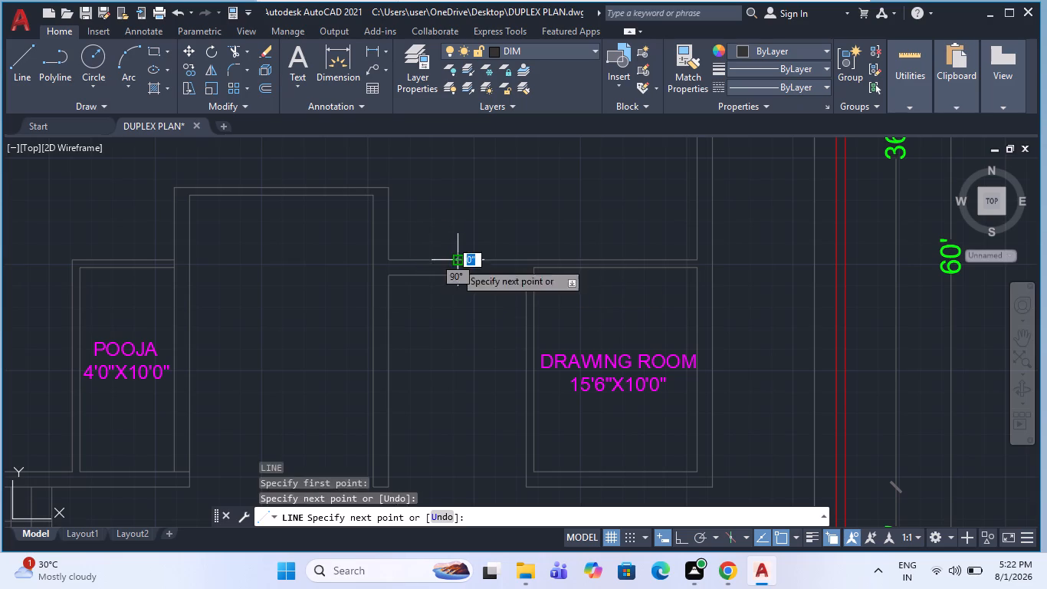
pyautogui.press('Escape')
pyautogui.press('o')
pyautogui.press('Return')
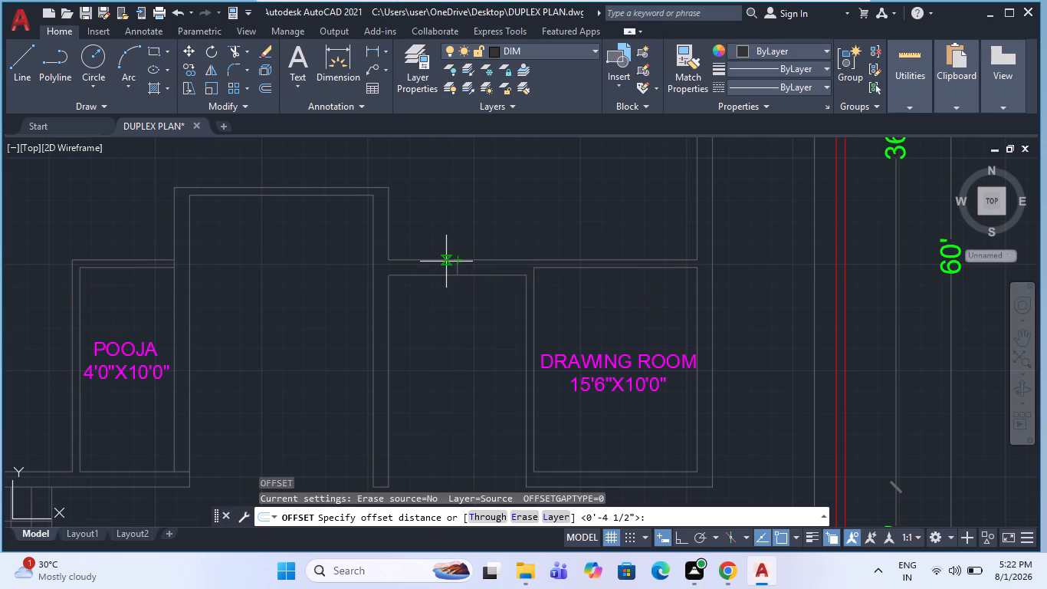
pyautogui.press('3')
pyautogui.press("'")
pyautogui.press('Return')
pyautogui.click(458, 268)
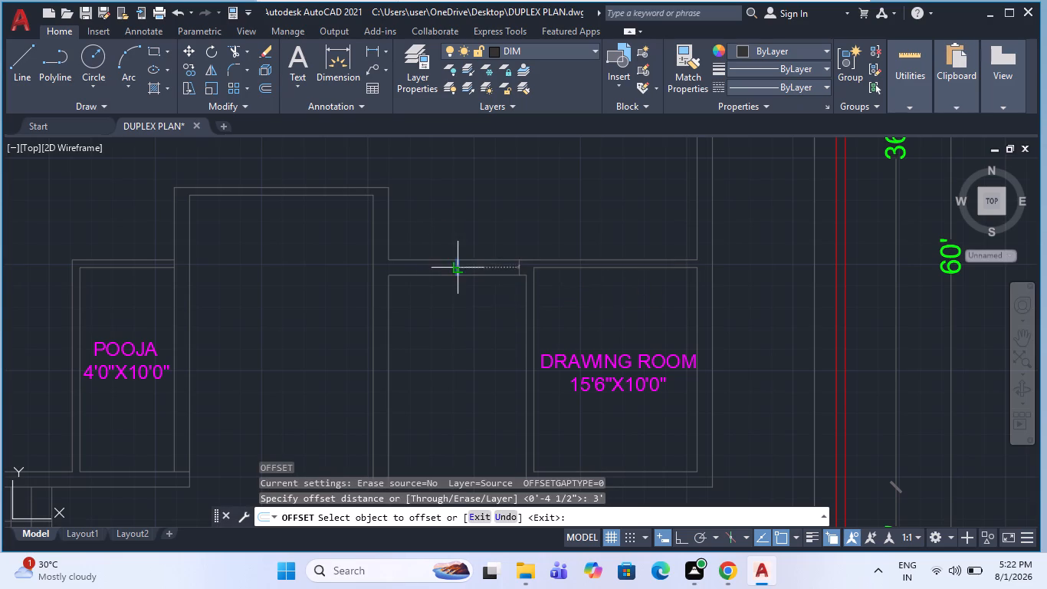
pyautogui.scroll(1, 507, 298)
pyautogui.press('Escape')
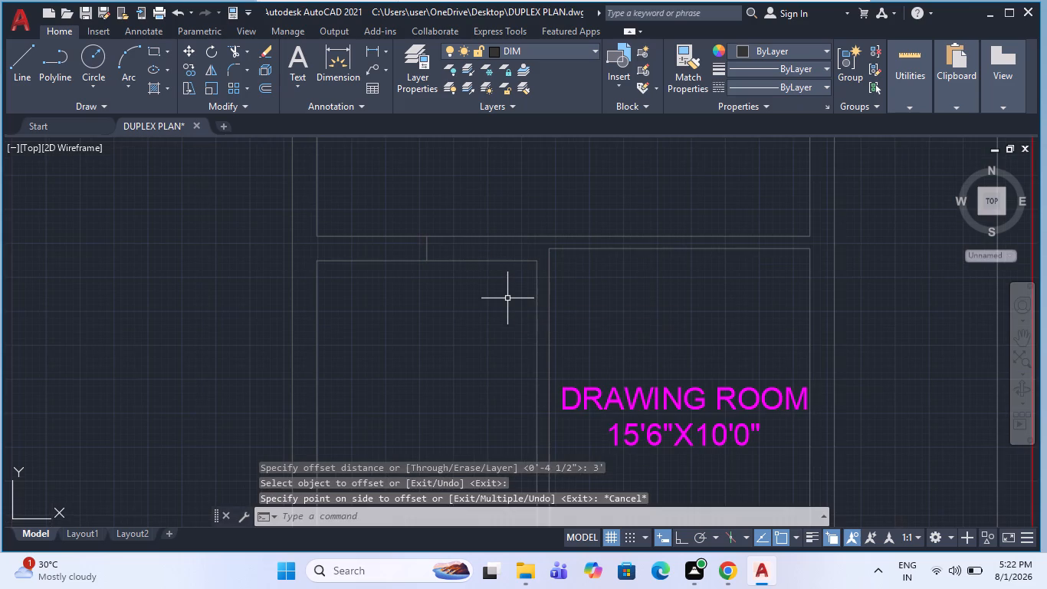
# Offset the short line across the passage's top wall by 2.5' to both sides to mark the opening's edges.
pyautogui.press('o')
pyautogui.press('Return')
pyautogui.write("2.5'")
pyautogui.press('Return')
pyautogui.click(428, 252)
pyautogui.click(560, 250)
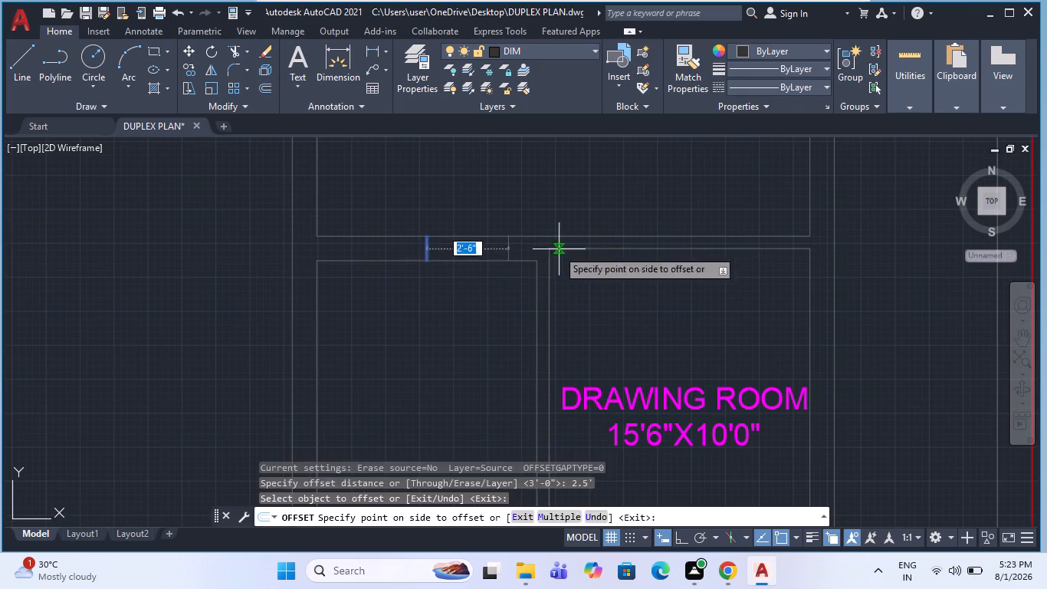
pyautogui.click(429, 254)
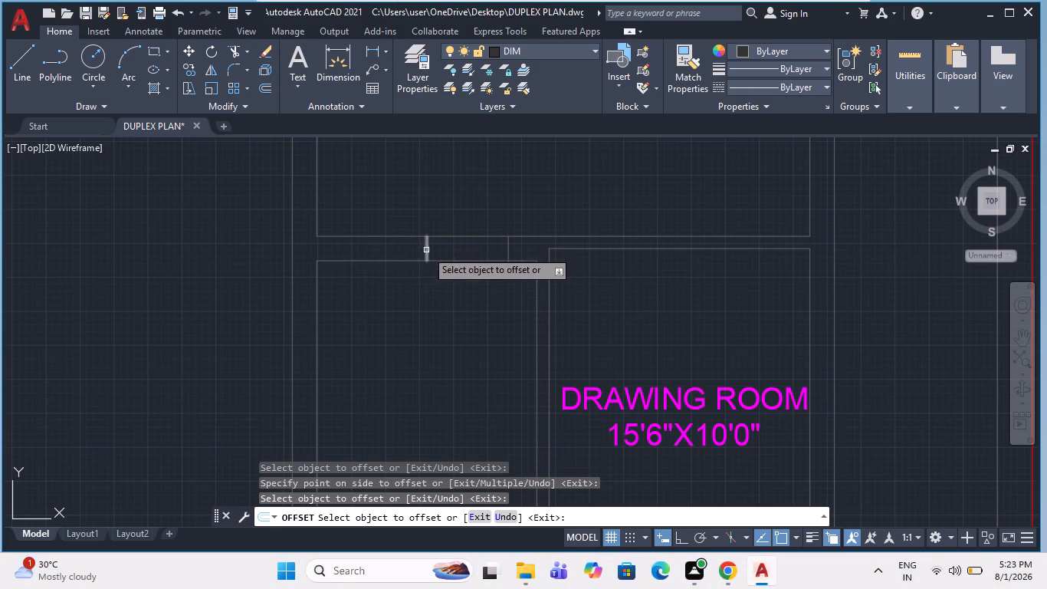
pyautogui.moveTo(426, 250); pyautogui.dragTo(418, 252)
pyautogui.click(279, 267)
pyautogui.press('Escape')
# Erase the original centre line between the two offset lines in the passage's top wall.
pyautogui.click(447, 244)
pyautogui.click(406, 251)
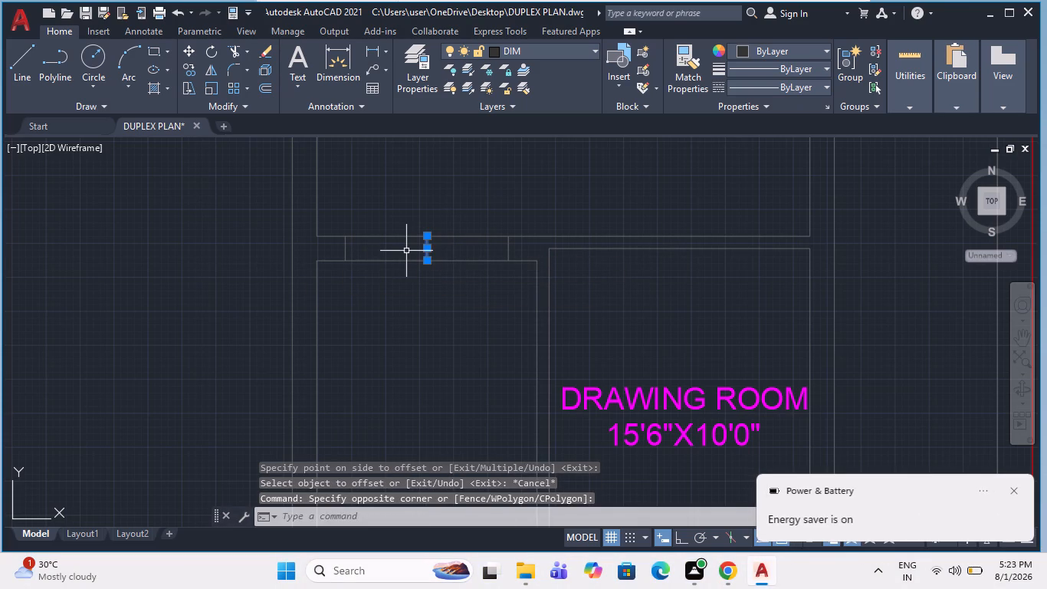
pyautogui.press('BackSpace')
pyautogui.press('Delete')
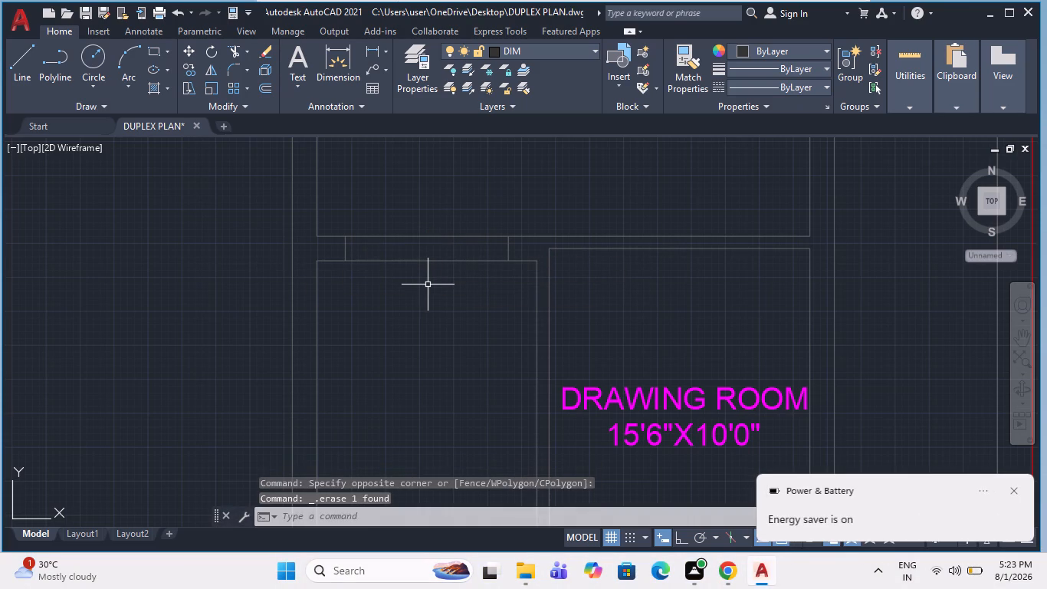
# Trim both wall lines between the two offset lines to open the passage's top wall.
pyautogui.write('TR')
pyautogui.press('space')
pyautogui.moveTo(435, 216); pyautogui.dragTo(410, 314)
pyautogui.press('Escape')
pyautogui.scroll(-1, 423, 301)
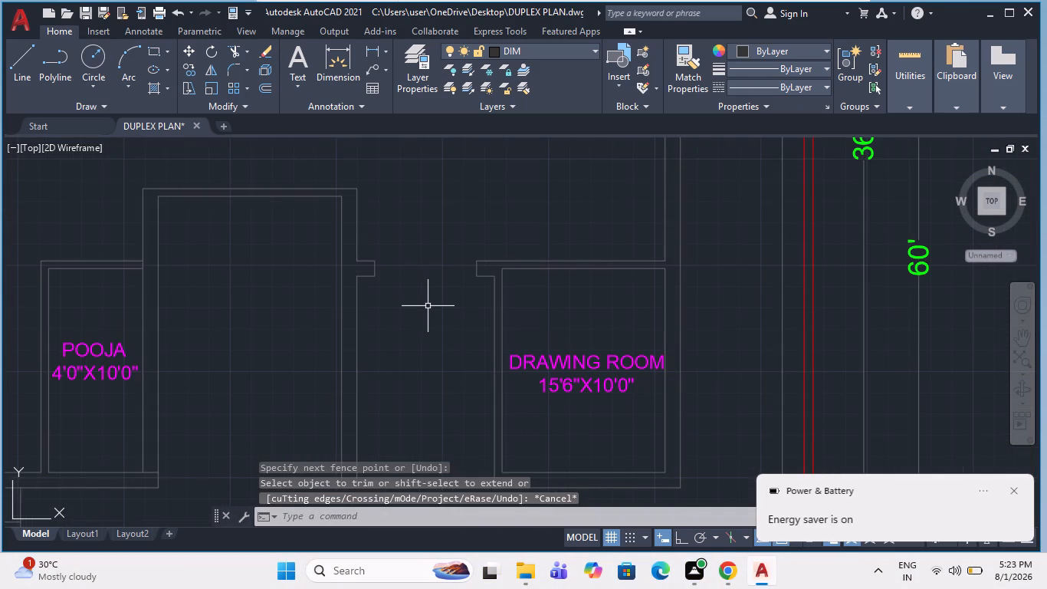
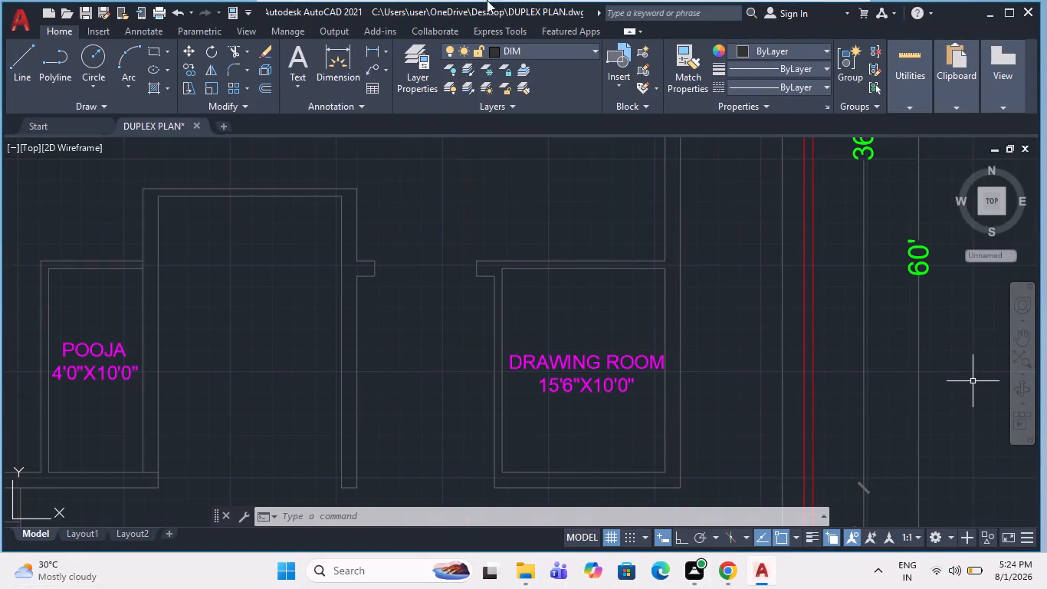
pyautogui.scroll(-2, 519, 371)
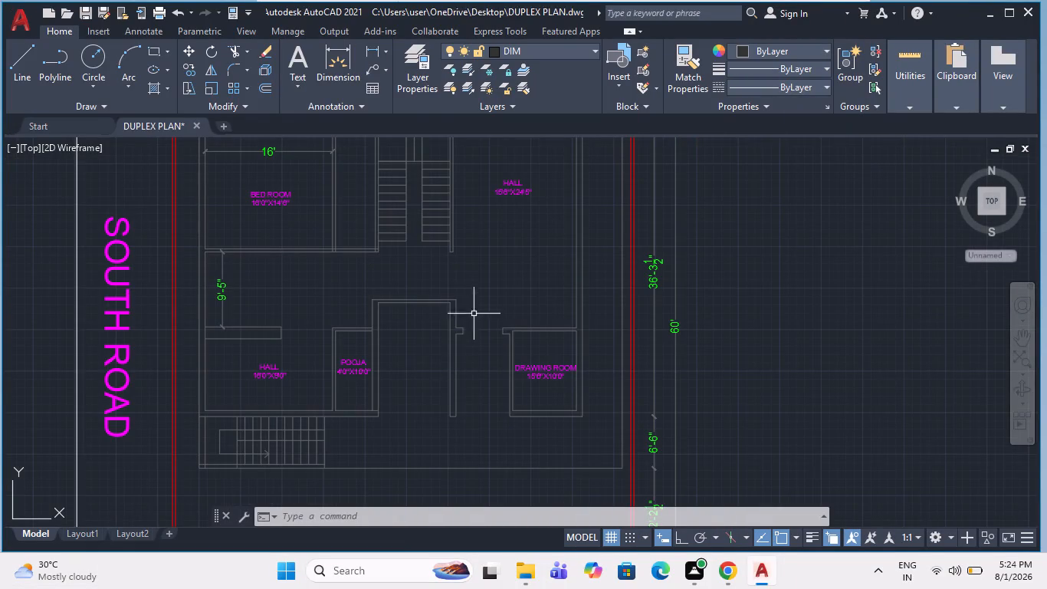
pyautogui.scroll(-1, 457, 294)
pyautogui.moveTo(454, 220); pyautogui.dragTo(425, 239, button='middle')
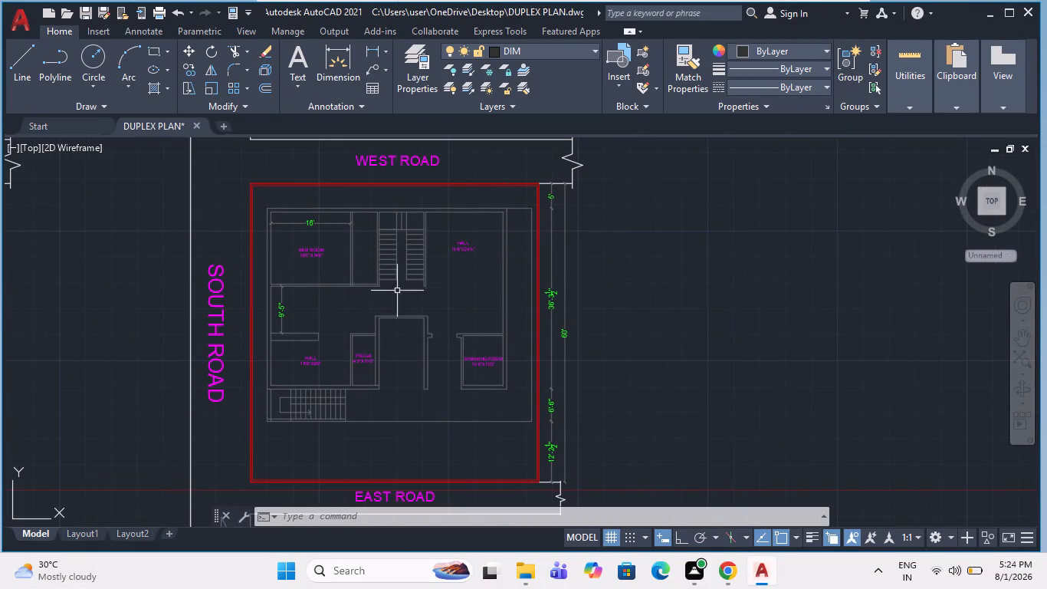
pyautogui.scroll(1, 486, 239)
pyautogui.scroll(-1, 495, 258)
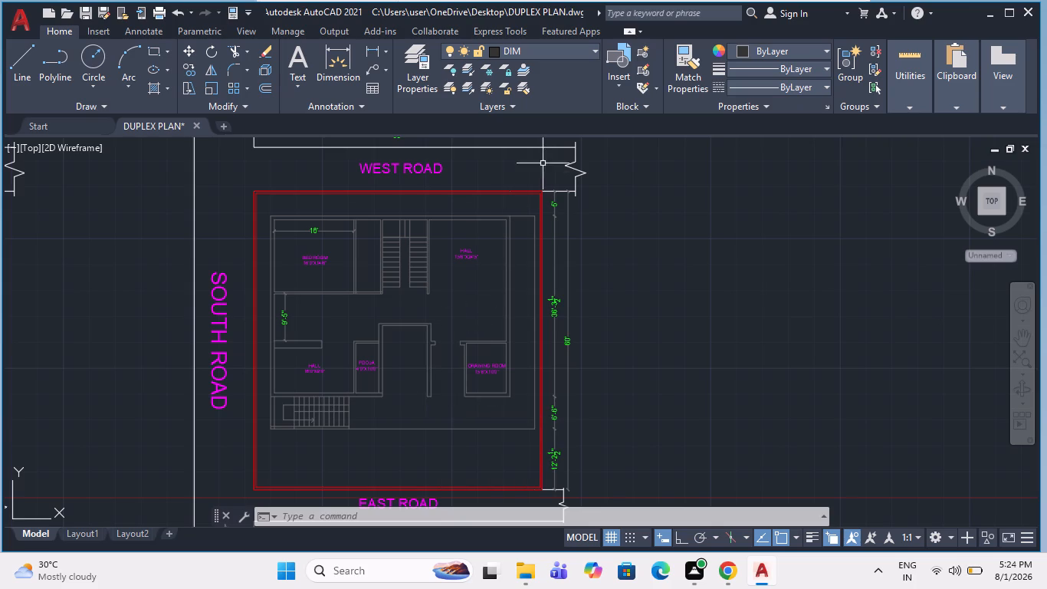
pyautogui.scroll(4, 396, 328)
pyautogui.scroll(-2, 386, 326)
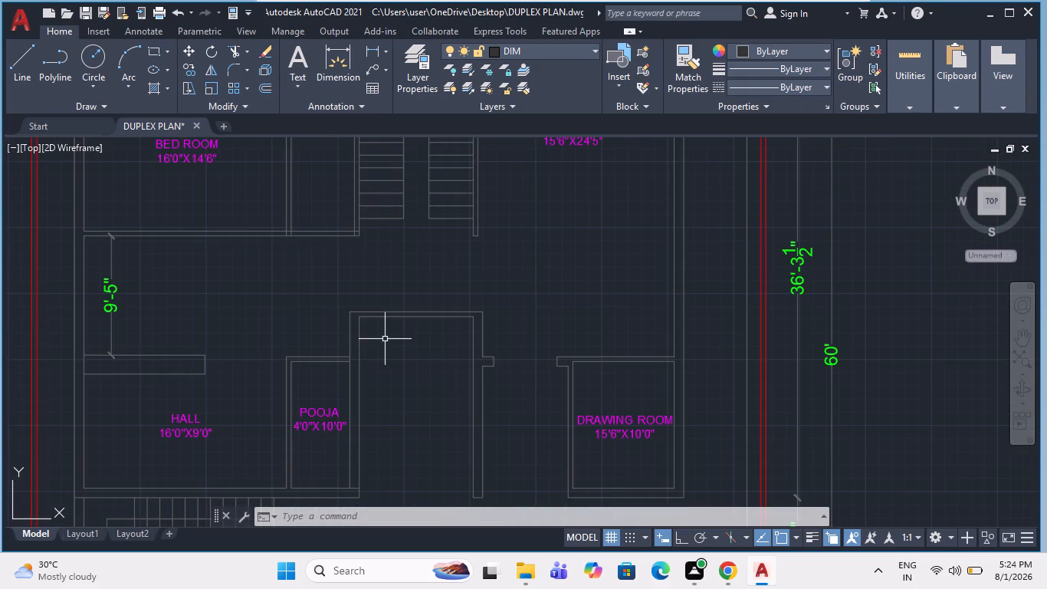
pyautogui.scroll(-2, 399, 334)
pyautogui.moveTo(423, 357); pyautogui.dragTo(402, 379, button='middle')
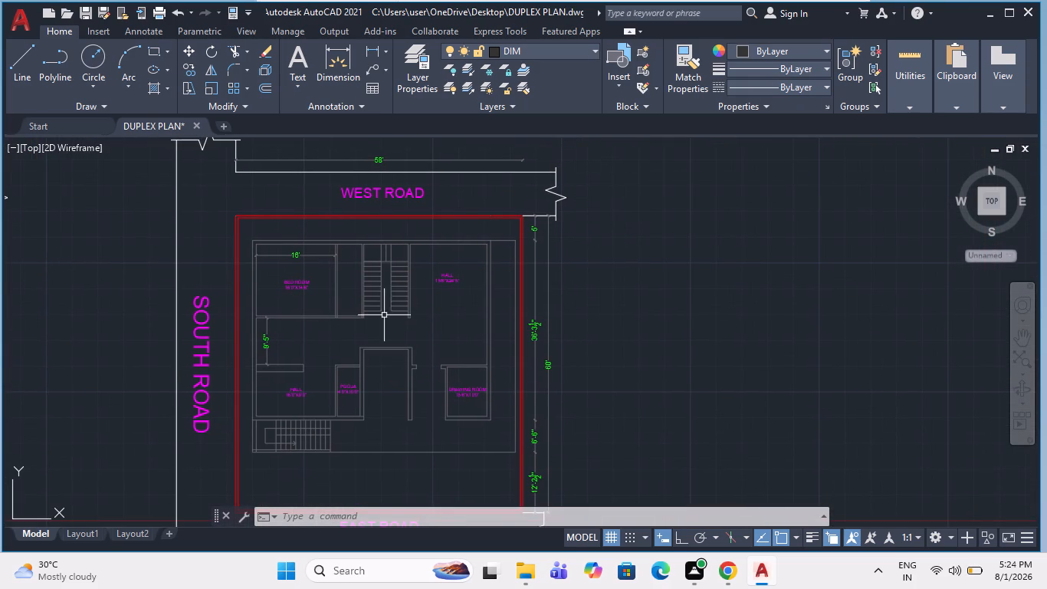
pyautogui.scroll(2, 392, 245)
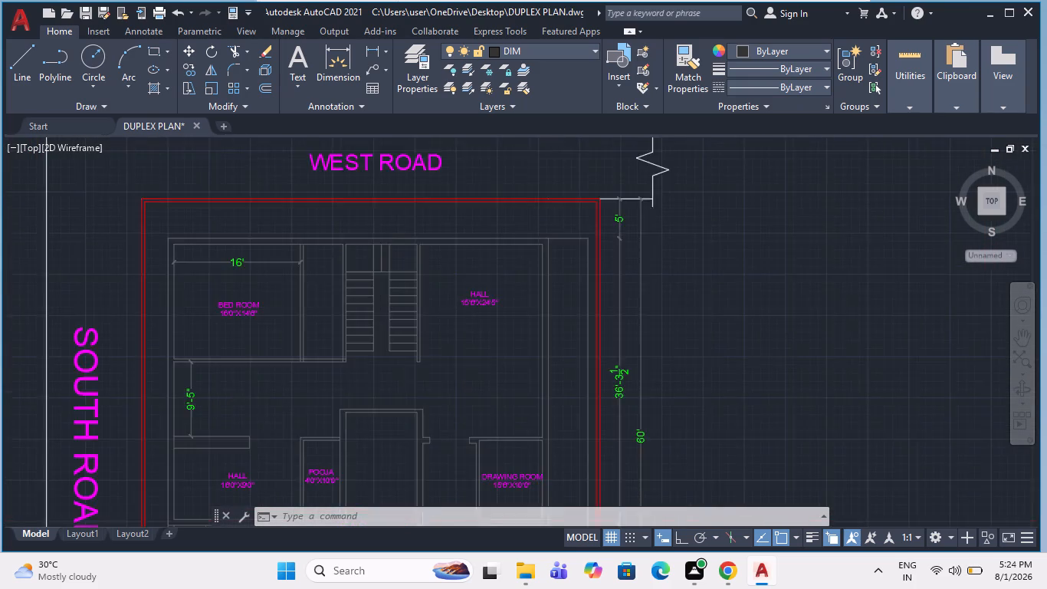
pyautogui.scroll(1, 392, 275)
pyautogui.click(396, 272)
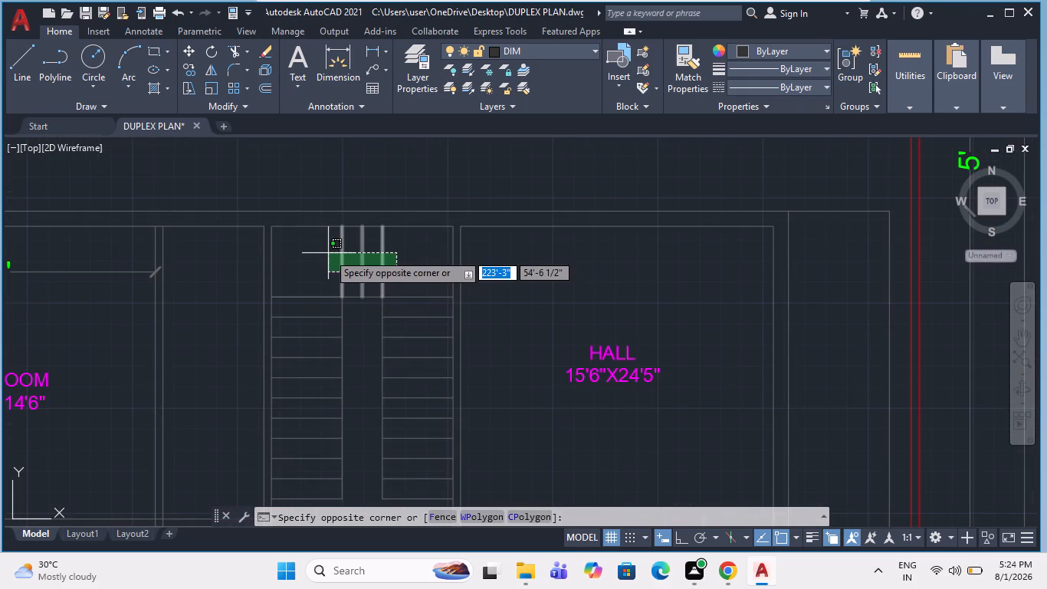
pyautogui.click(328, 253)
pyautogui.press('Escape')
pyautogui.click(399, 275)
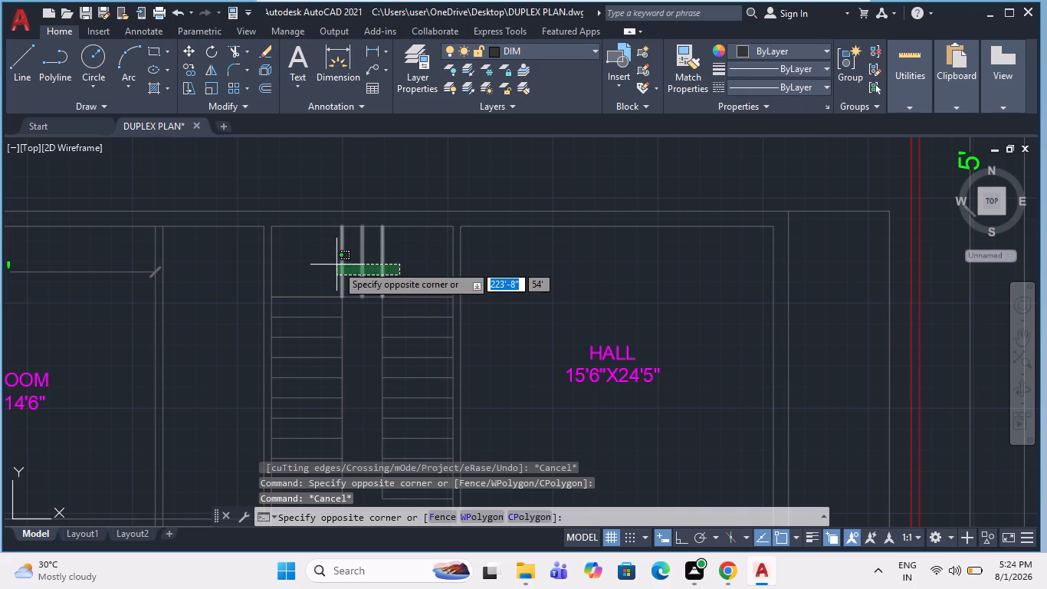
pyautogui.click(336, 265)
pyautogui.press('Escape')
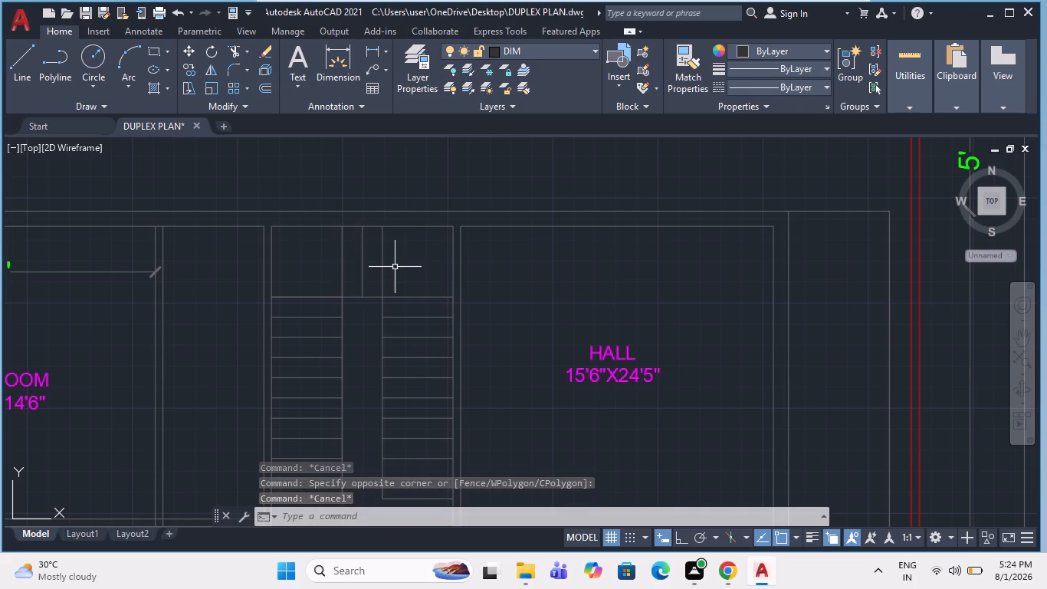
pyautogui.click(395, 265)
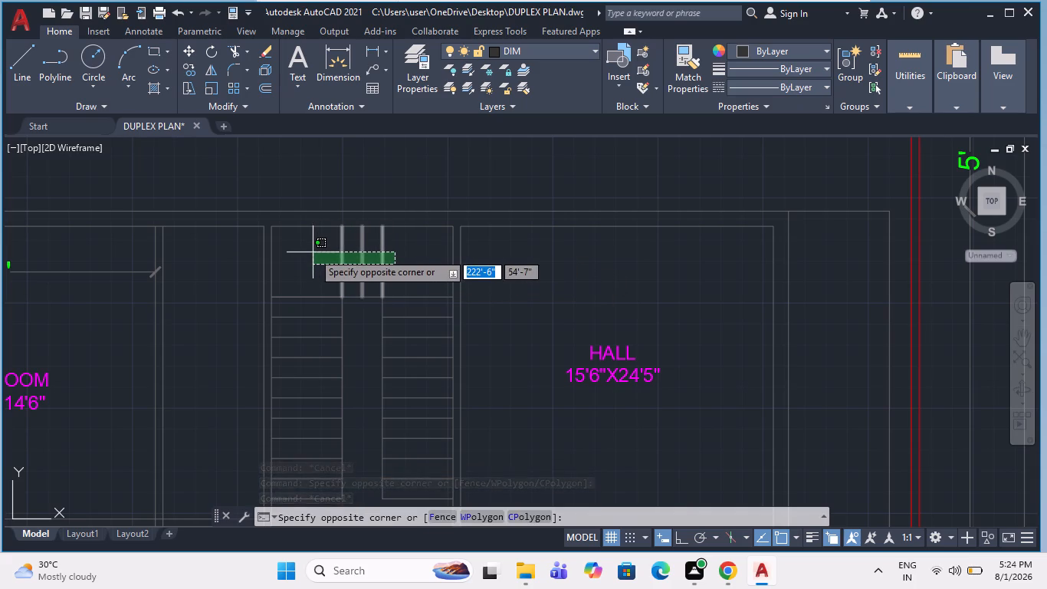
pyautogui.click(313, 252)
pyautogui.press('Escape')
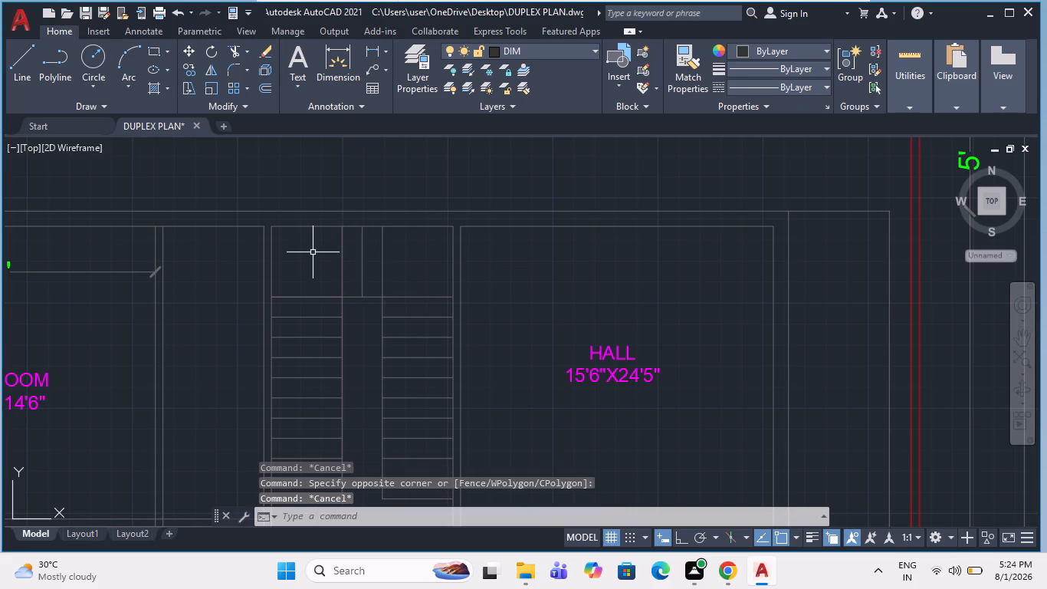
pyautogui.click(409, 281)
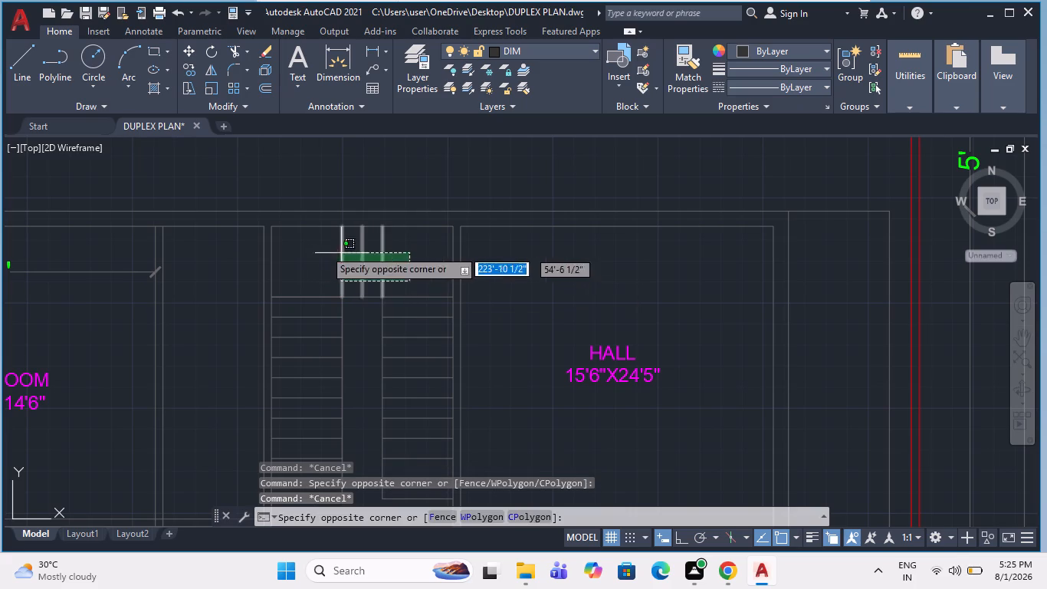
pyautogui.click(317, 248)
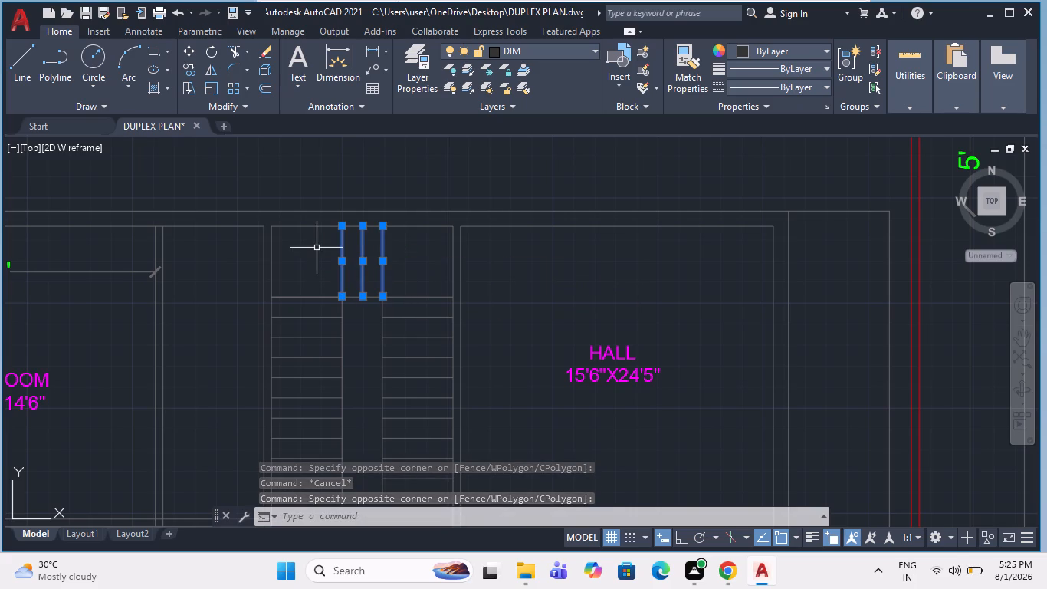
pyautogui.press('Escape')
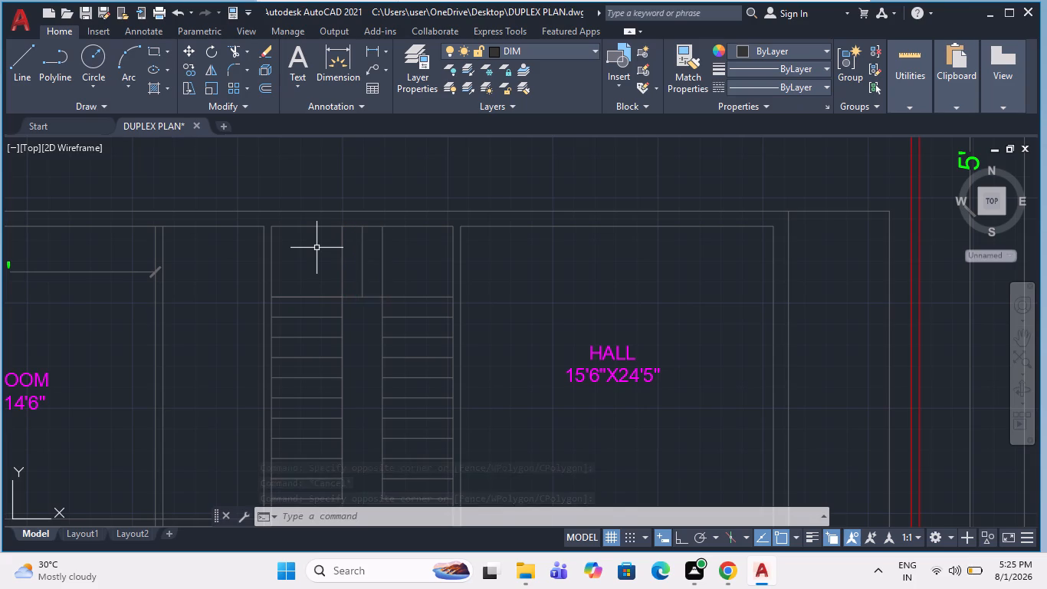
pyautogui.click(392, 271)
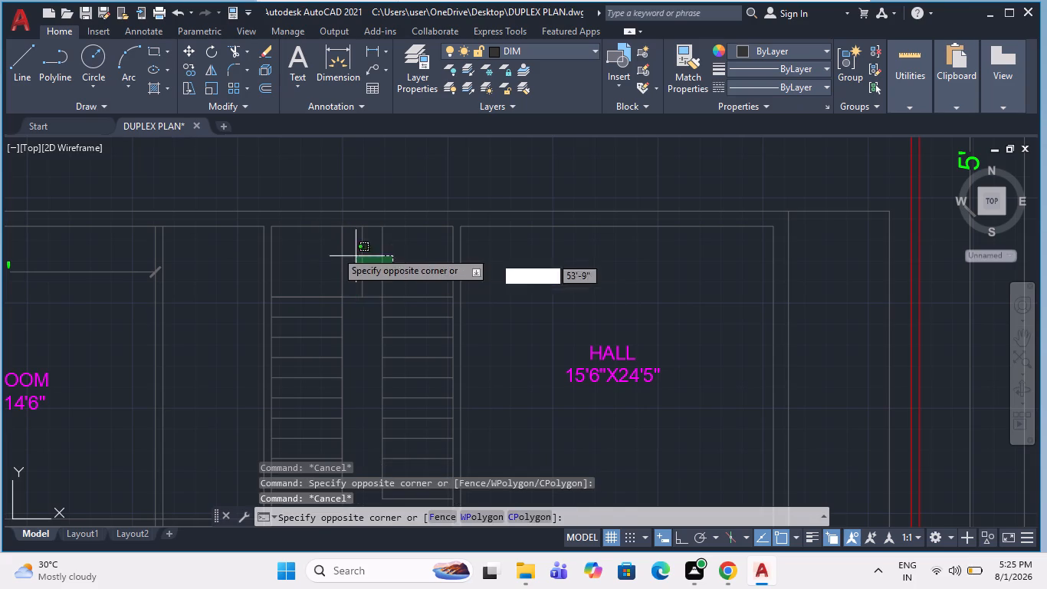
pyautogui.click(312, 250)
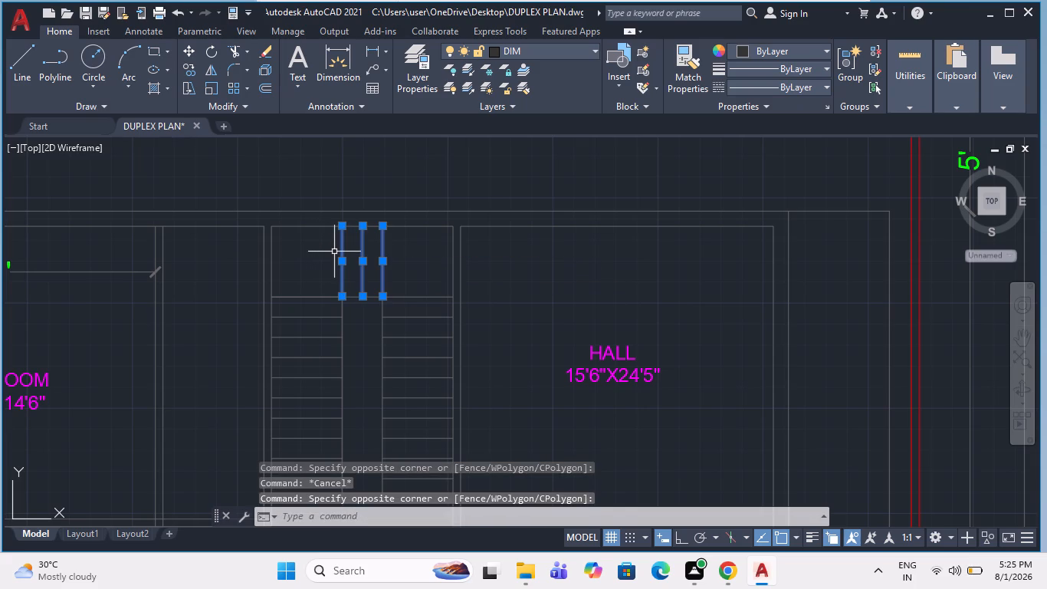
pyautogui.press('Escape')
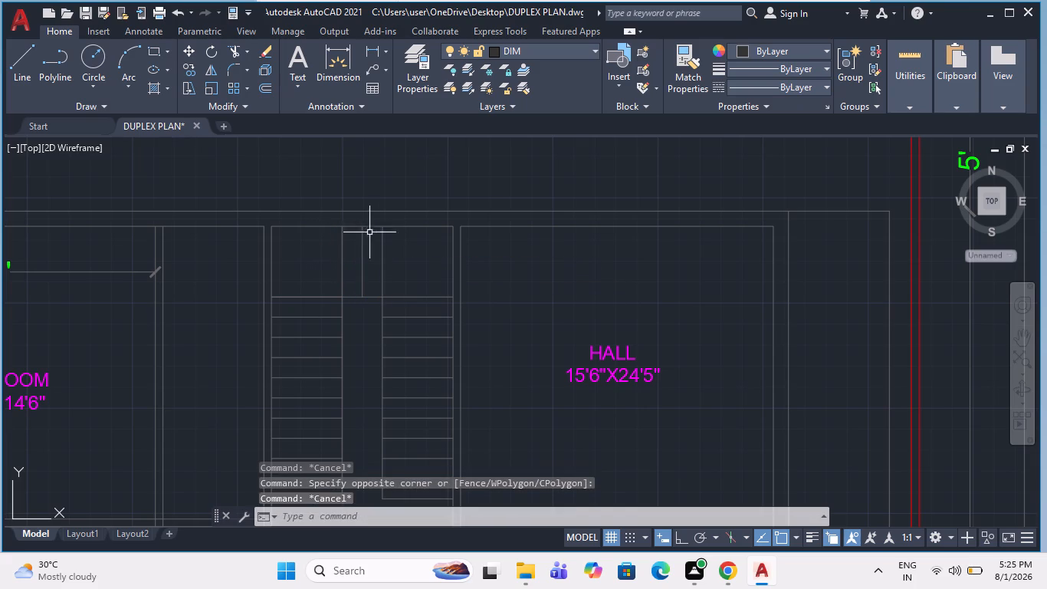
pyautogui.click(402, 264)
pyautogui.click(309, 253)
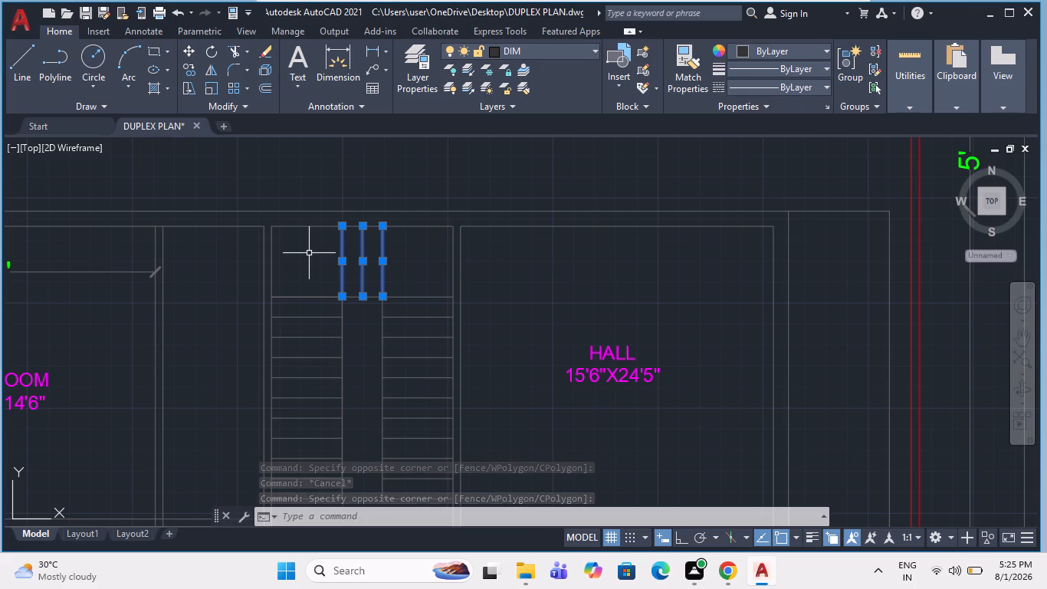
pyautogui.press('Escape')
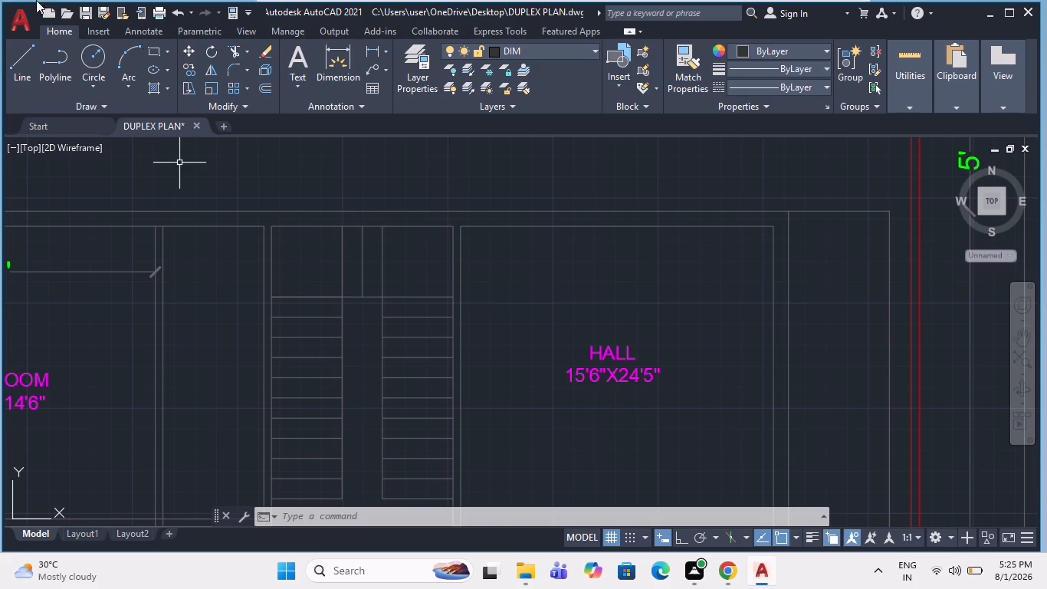
# Measure the inner width of the HALL beside the staircase with a temporary linear dimension.
pyautogui.scroll(-1, 464, 268)
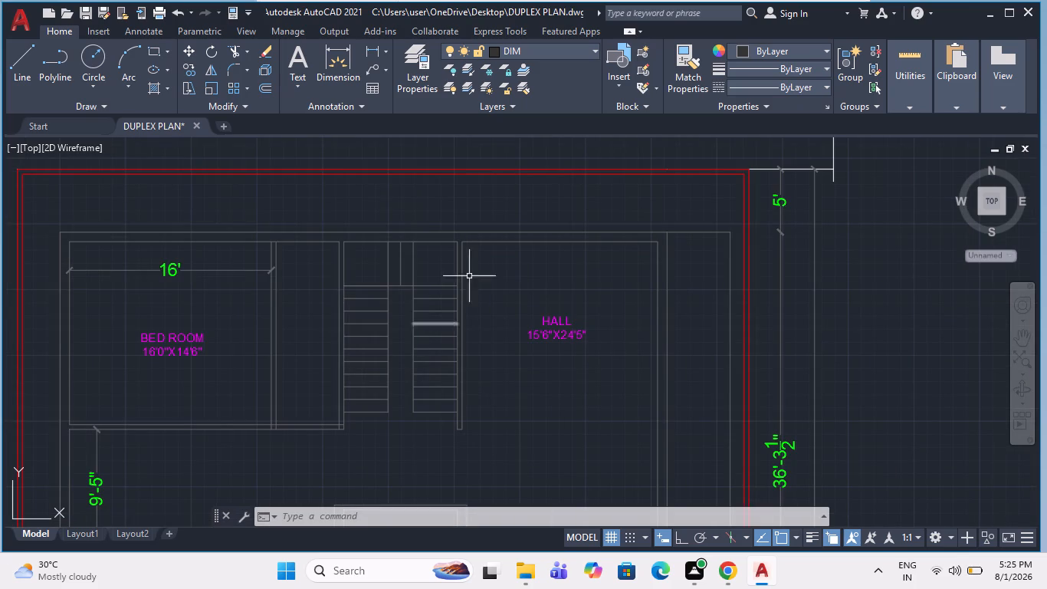
pyautogui.scroll(-1, 494, 242)
pyautogui.scroll(1, 431, 322)
pyautogui.moveTo(489, 269); pyautogui.dragTo(437, 239, button='middle')
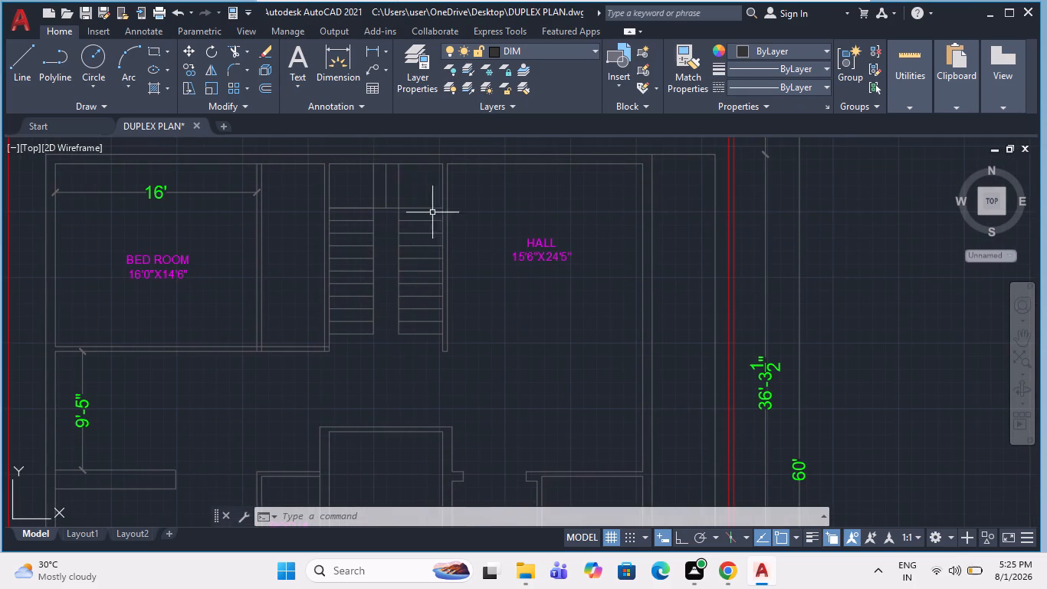
pyautogui.click(367, 48)
pyautogui.scroll(2, 423, 150)
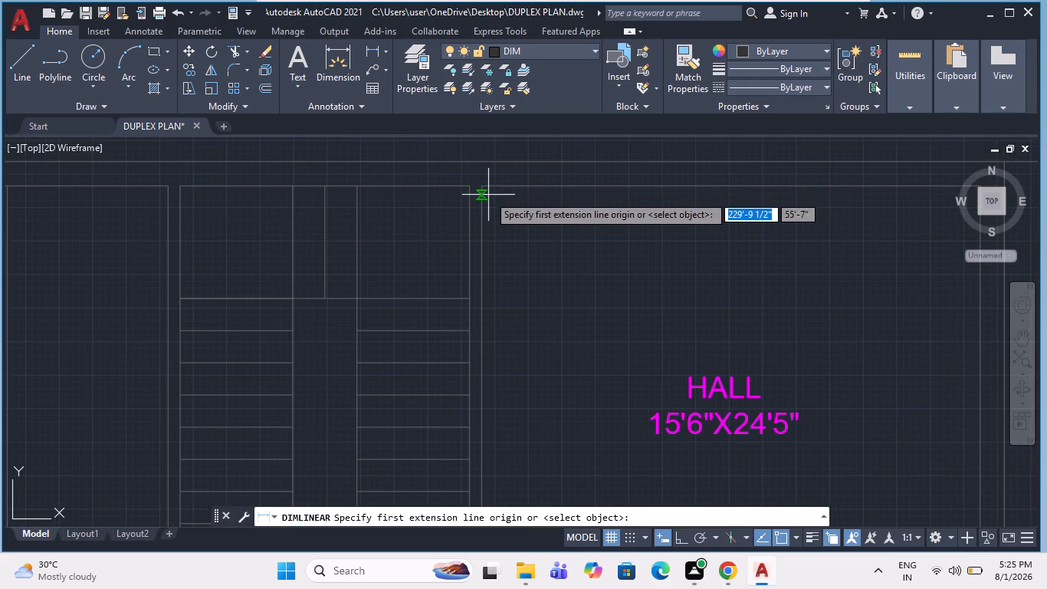
pyautogui.click(484, 188)
pyautogui.scroll(-2, 464, 203)
pyautogui.click(663, 201)
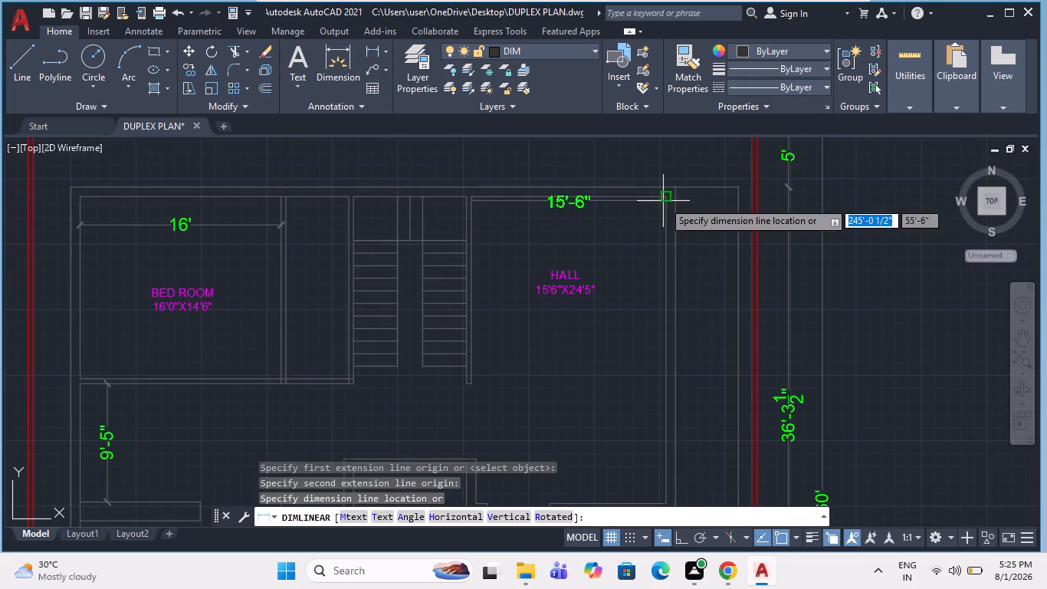
pyautogui.press('Escape')
# Measure the clear width between the inner walls of the unlabelled space beside the POOJA room.
pyautogui.scroll(-2, 565, 223)
pyautogui.moveTo(522, 289); pyautogui.dragTo(523, 238, button='middle')
pyautogui.scroll(2, 506, 314)
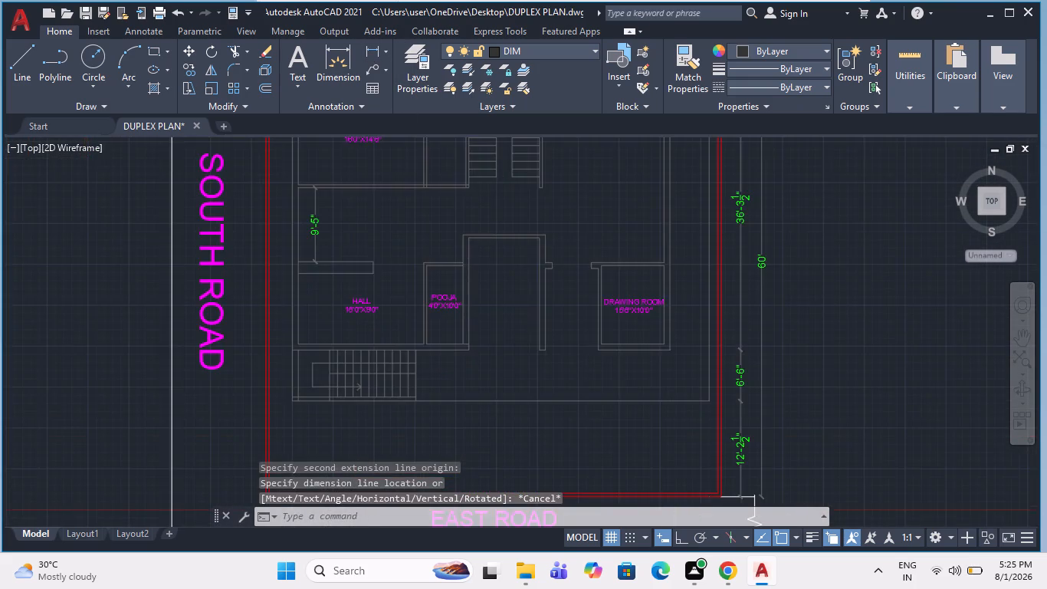
pyautogui.press('space')
pyautogui.click(444, 218)
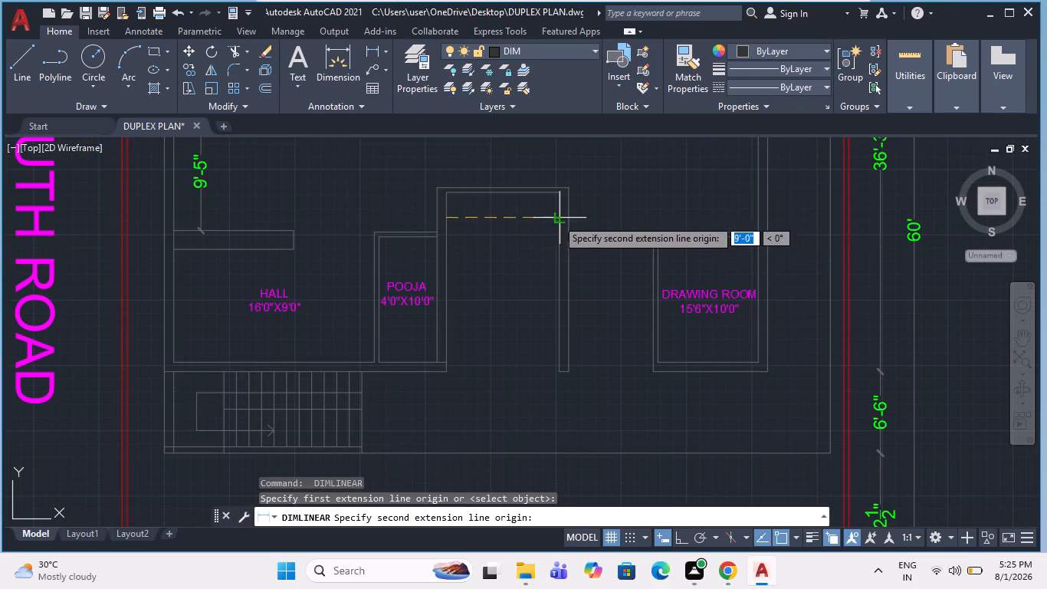
pyautogui.click(556, 219)
pyautogui.press('Escape')
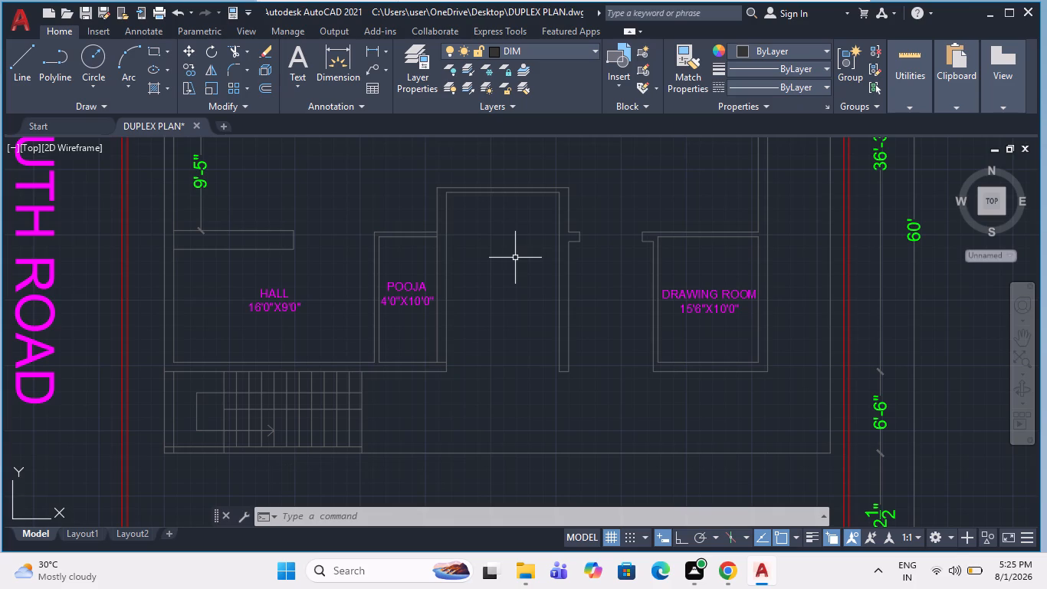
# Change the room name in the 16'0"X9'0" HALL label beside the POOJA room to KITCHEN.
pyautogui.scroll(-1, 300, 343)
pyautogui.scroll(2, 271, 324)
pyautogui.doubleClick(279, 321)
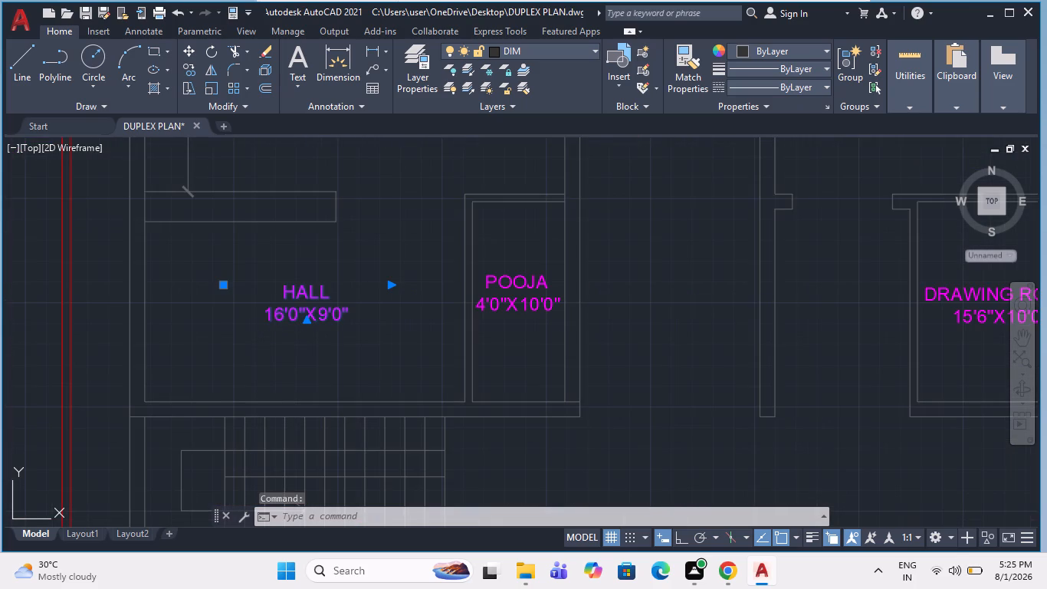
pyautogui.scroll(2, 300, 294)
pyautogui.moveTo(364, 288); pyautogui.dragTo(245, 307)
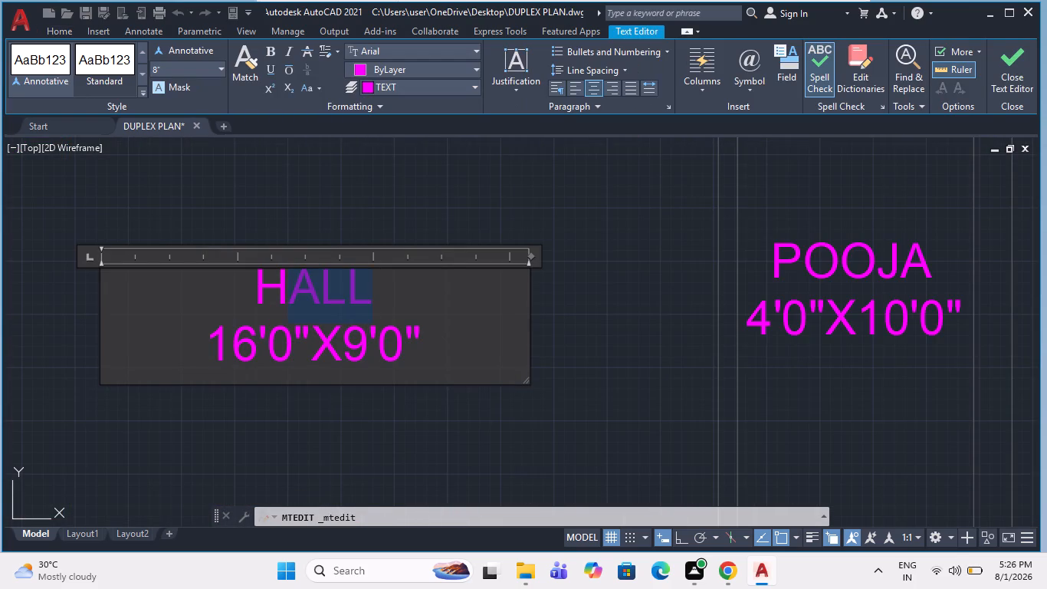
pyautogui.write('KT')
pyautogui.press('BackSpace')
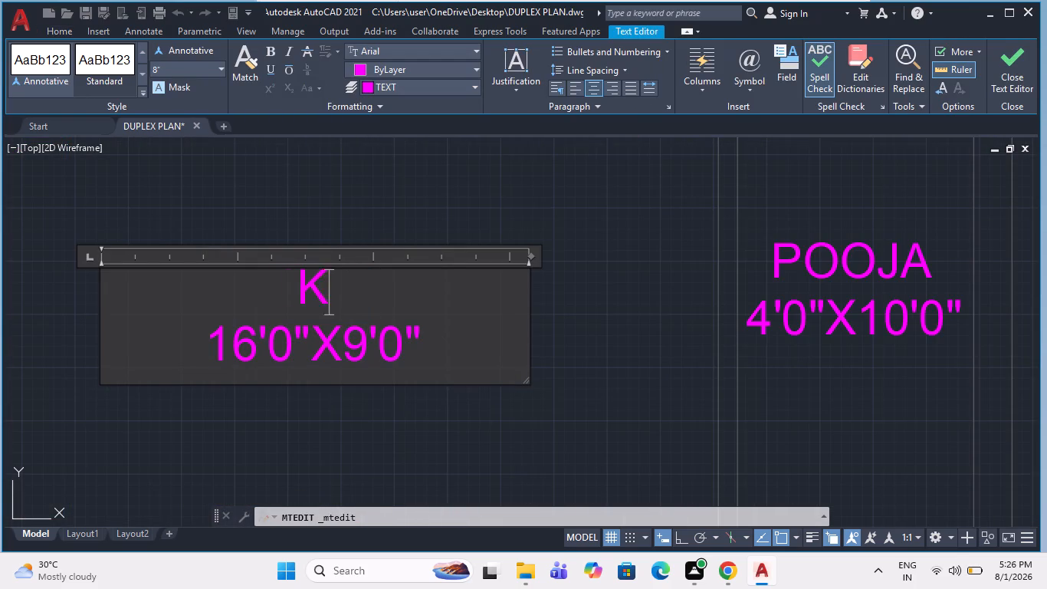
pyautogui.press('i')
pyautogui.write('TCHEN')
pyautogui.click(278, 426)
pyautogui.press('Escape')
pyautogui.scroll(-3, 278, 426)
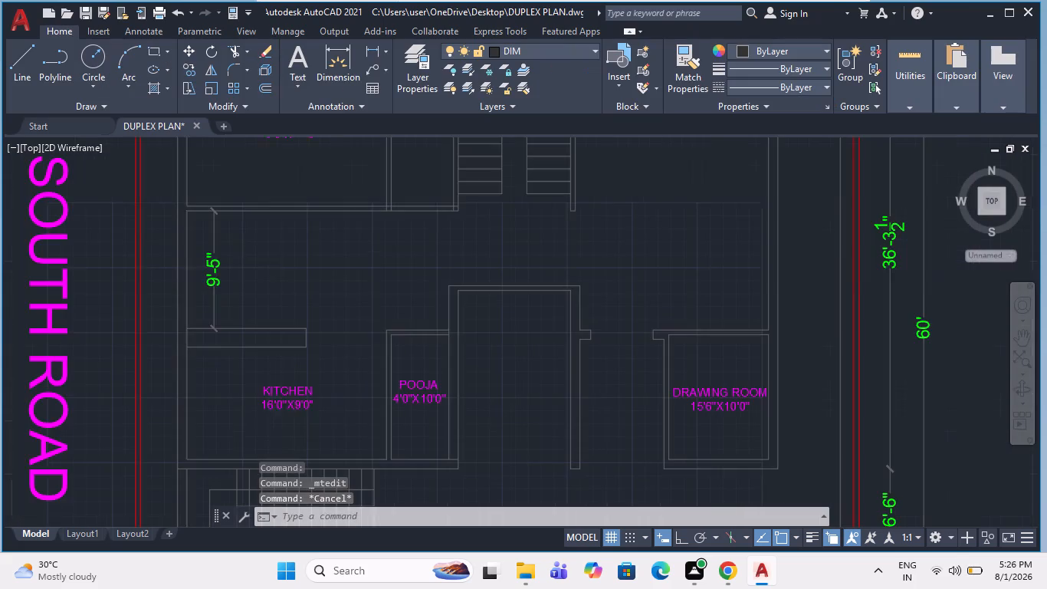
# Draw a line across the BED ROOM's bottom wall, 4.5" from its partition corner toward the bedroom.
pyautogui.scroll(-1, 317, 407)
pyautogui.moveTo(569, 312); pyautogui.dragTo(491, 300, button='middle')
pyautogui.scroll(-2, 490, 346)
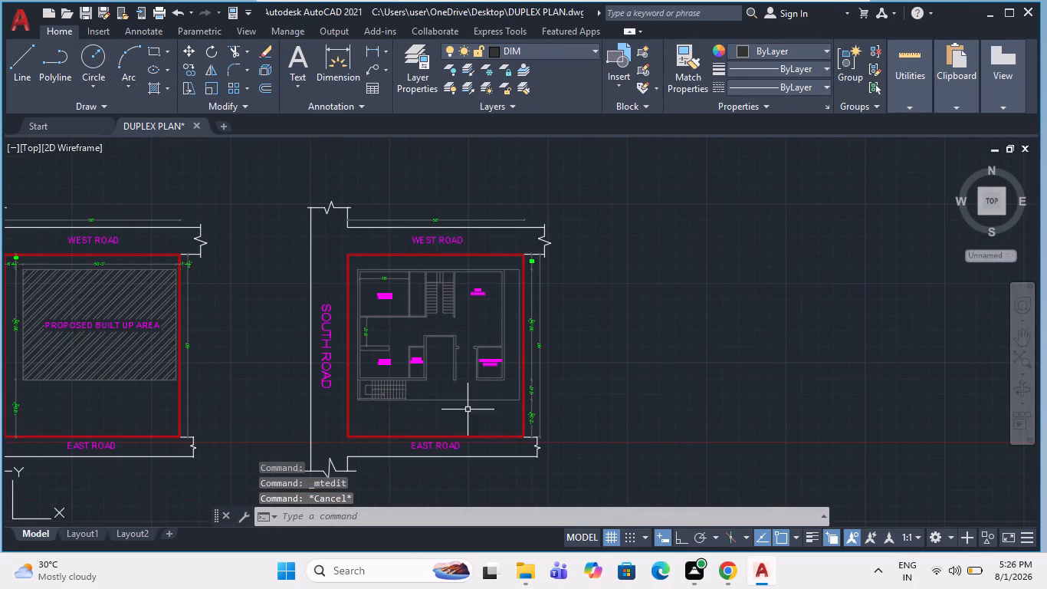
pyautogui.scroll(1, 455, 420)
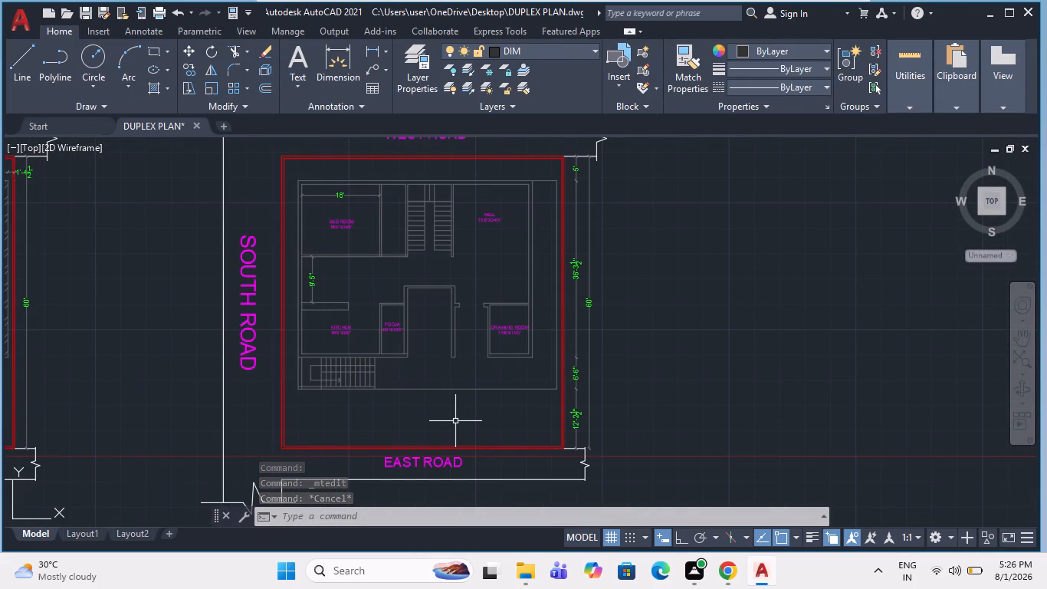
pyautogui.scroll(1, 390, 150)
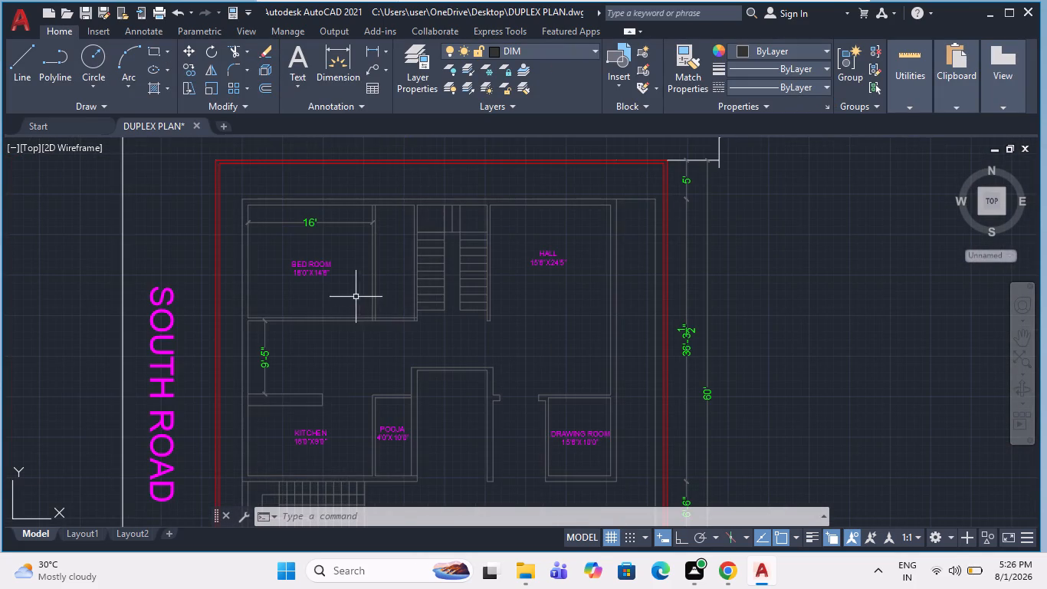
pyautogui.scroll(2, 353, 316)
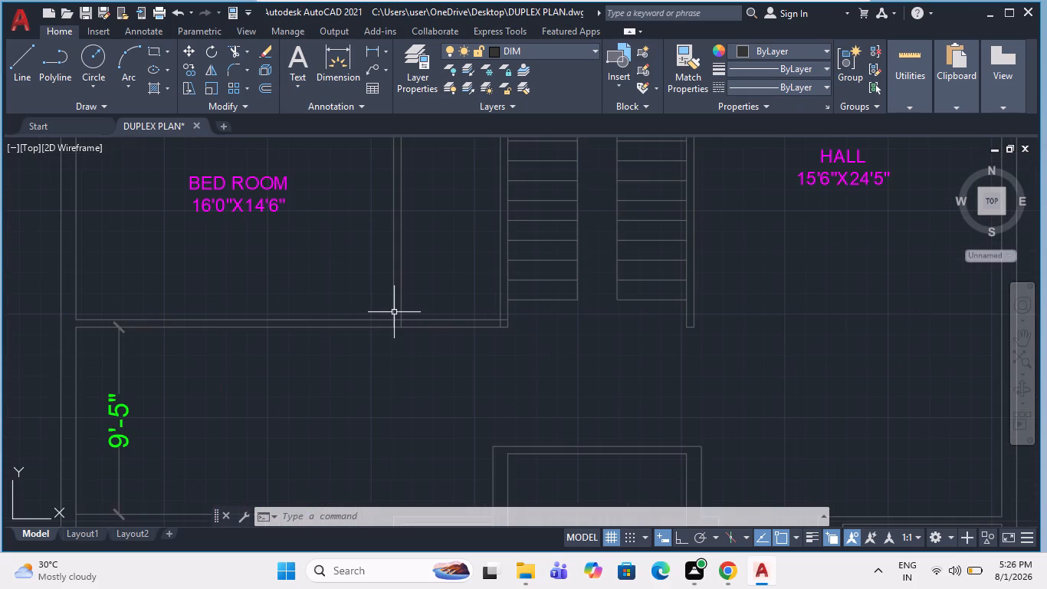
pyautogui.press('l')
pyautogui.press('Return')
pyautogui.scroll(3, 386, 314)
pyautogui.click(407, 342)
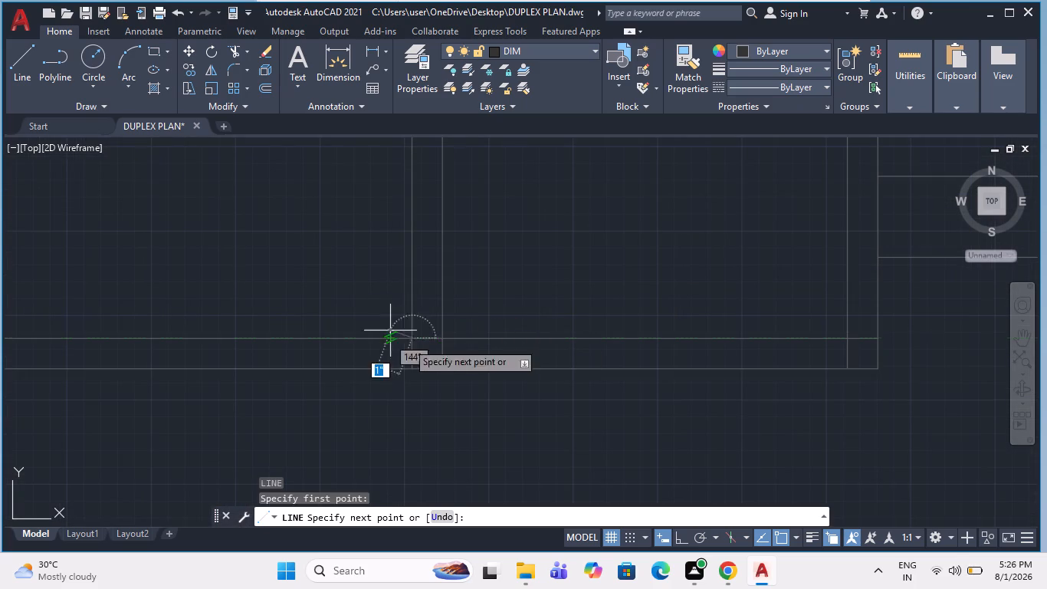
pyautogui.click(686, 541)
pyautogui.write('4.5')
pyautogui.press('Return')
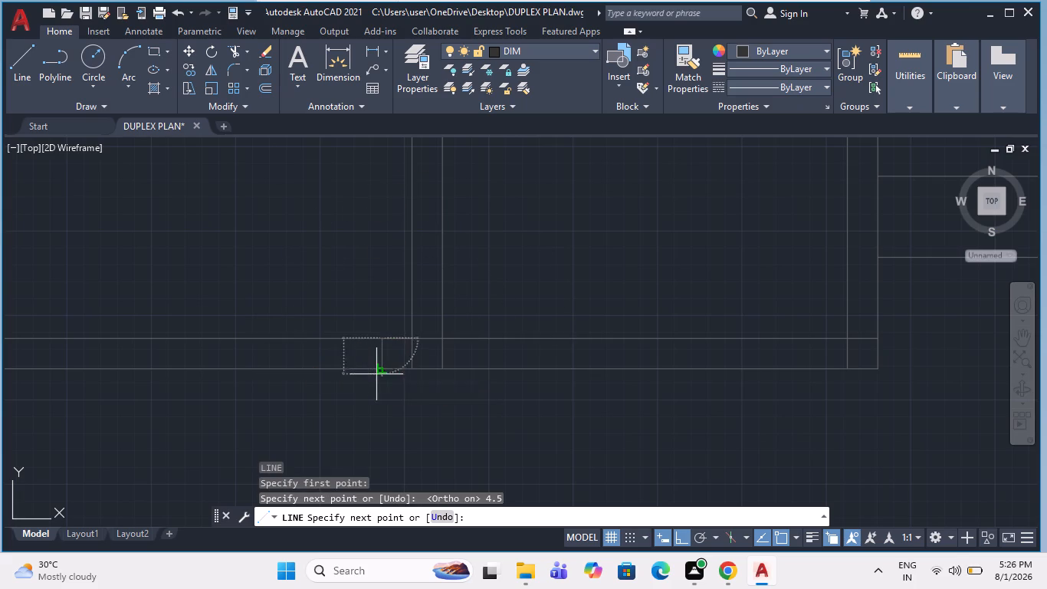
pyautogui.click(376, 374)
pyautogui.press('Escape')
# Offset the new line across the bottom wall by 3' toward the BED ROOM's far side.
pyautogui.press('o')
pyautogui.press('Return')
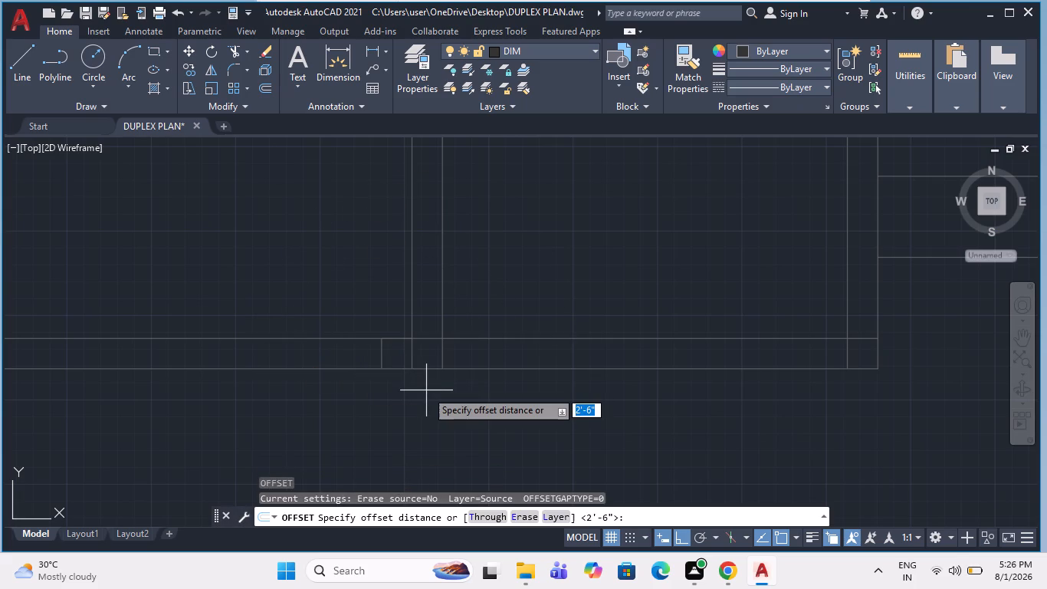
pyautogui.write("3'")
pyautogui.press('Return')
pyautogui.click(385, 360)
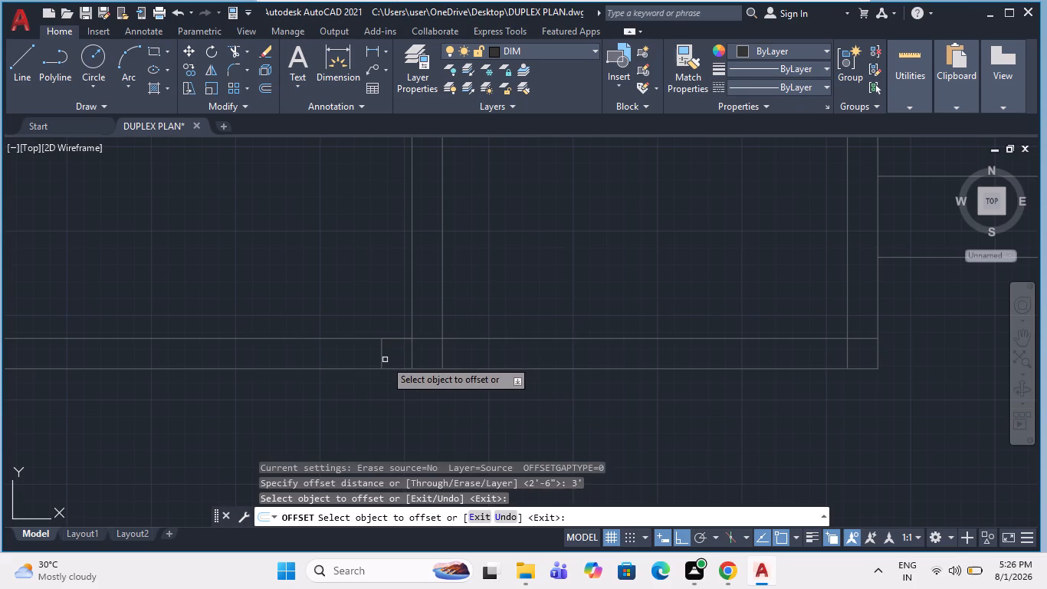
pyautogui.click(381, 356)
pyautogui.click(195, 347)
pyautogui.press('Escape')
# Trim both wall lines between the two cross lines to open the BED ROOM's doorway.
pyautogui.write('TR')
pyautogui.press('space')
pyautogui.moveTo(278, 294); pyautogui.dragTo(254, 416)
pyautogui.press('Escape')
pyautogui.scroll(-1, 400, 367)
pyautogui.press('Escape')
pyautogui.scroll(1, 407, 364)
# Trim the overlapping line pieces where the BED ROOM's partition meets the bottom wall, leaving a clean junction.
pyautogui.write('TR')
pyautogui.press('space')
pyautogui.click(410, 360)
pyautogui.click(405, 360)
pyautogui.click(426, 345)
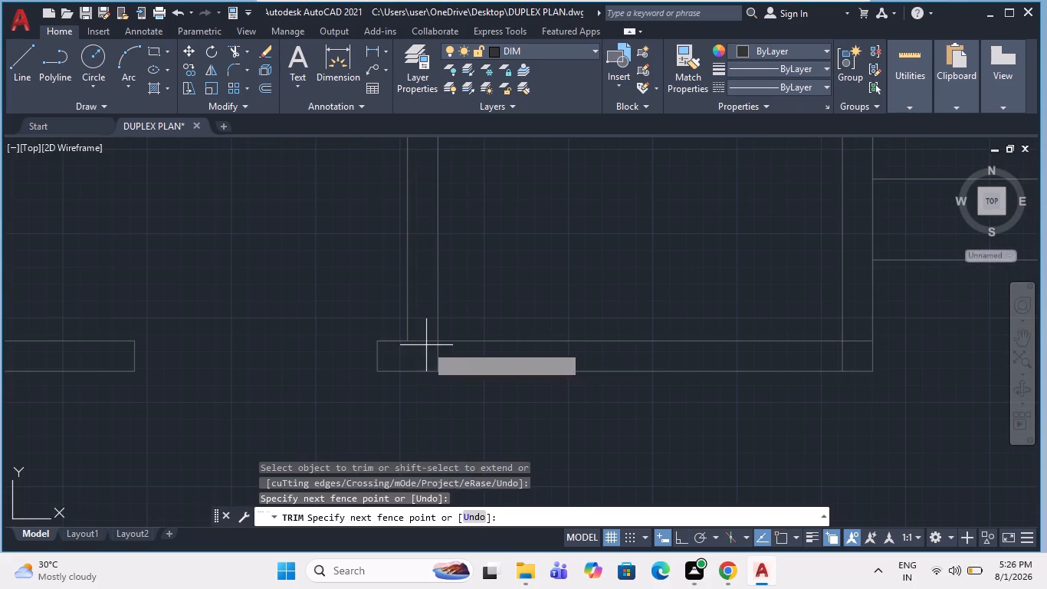
pyautogui.click(423, 318)
pyautogui.press('Escape')
pyautogui.scroll(-4, 420, 344)
pyautogui.press('Escape')
pyautogui.scroll(2, 445, 354)
pyautogui.press('space')
pyautogui.scroll(2, 422, 357)
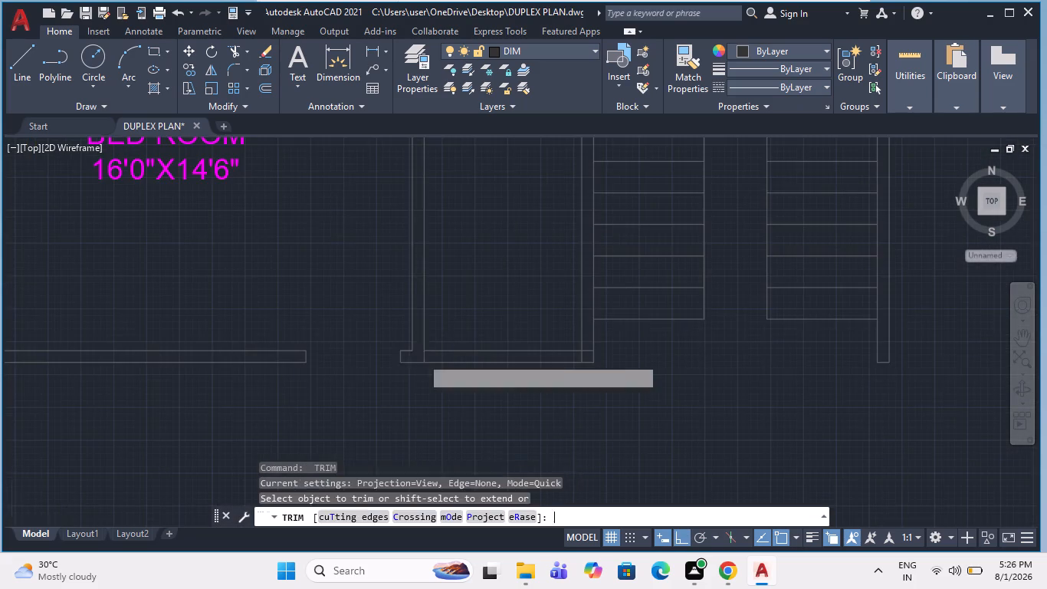
pyautogui.click(421, 354)
pyautogui.click(432, 357)
pyautogui.press('Escape')
pyautogui.scroll(-3, 386, 356)
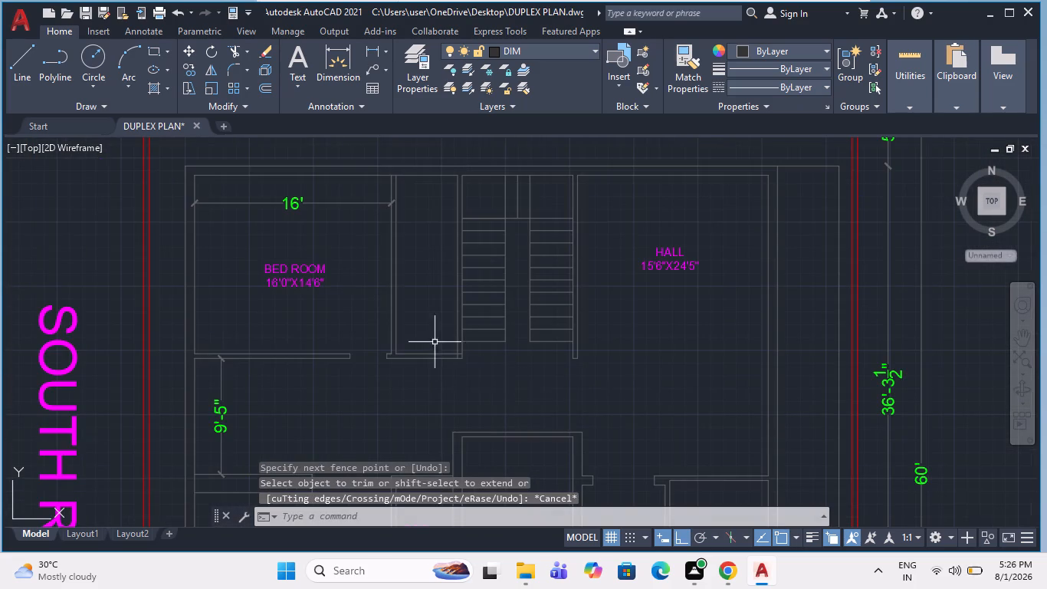
# Trim the overlapping line pieces where the bottom wall meets the wall beside the staircase.
pyautogui.scroll(3, 434, 342)
pyautogui.press('space')
pyautogui.click(537, 397)
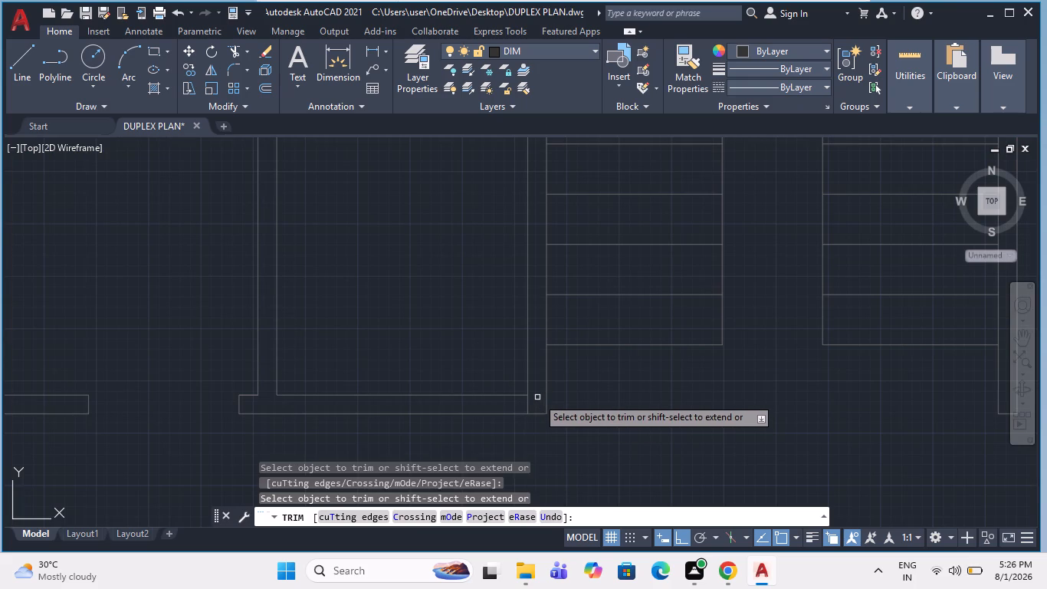
pyautogui.click(529, 403)
pyautogui.press('Escape')
pyautogui.scroll(-3, 546, 389)
pyautogui.press('Escape')
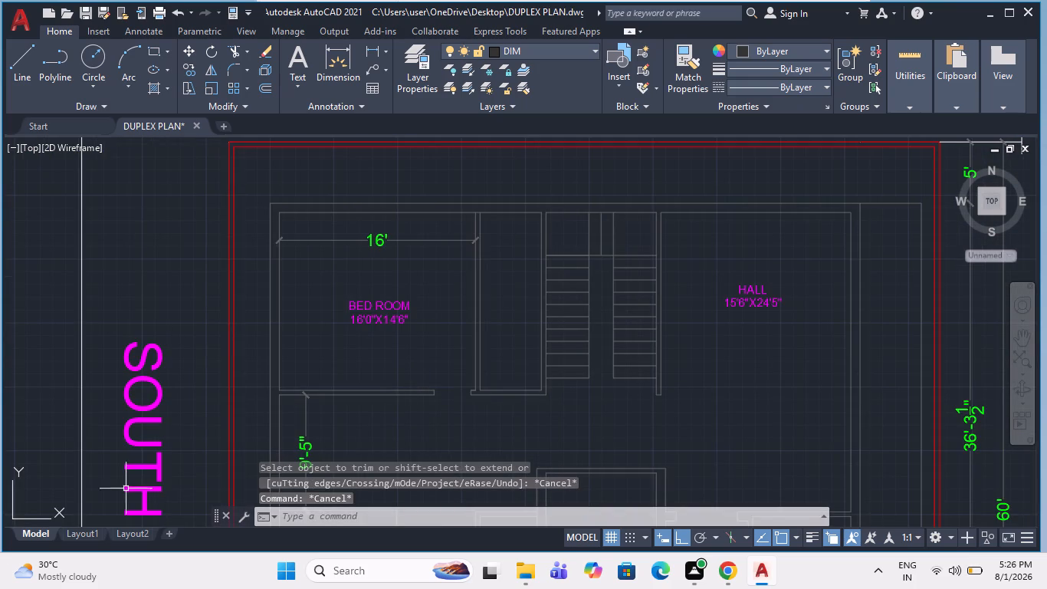
# Move the two partition lines between KITCHEN and POOJA 24" toward the KITCHEN.
pyautogui.scroll(-2, 401, 253)
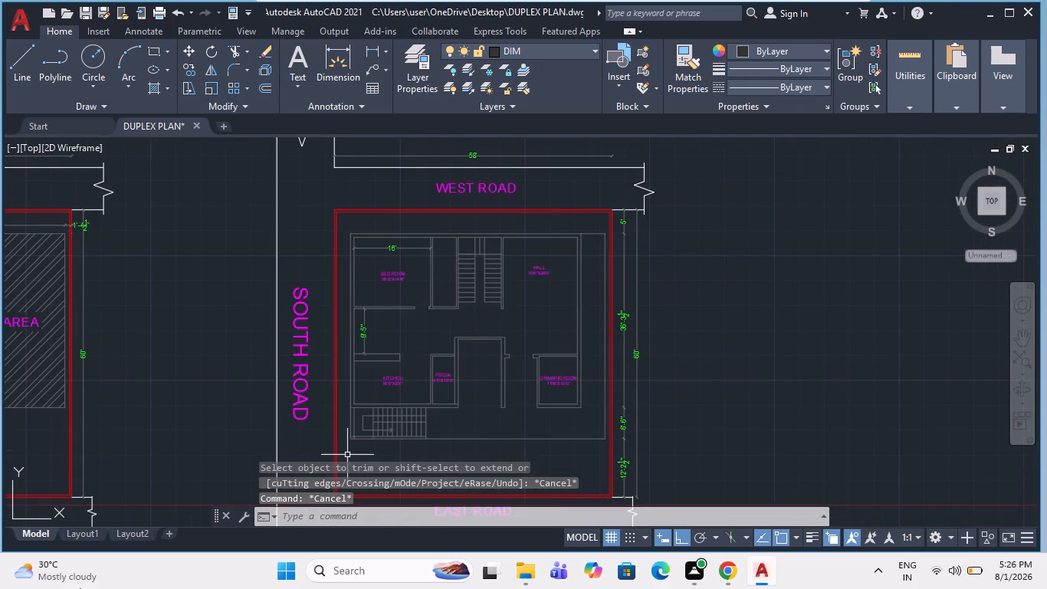
pyautogui.scroll(4, 432, 367)
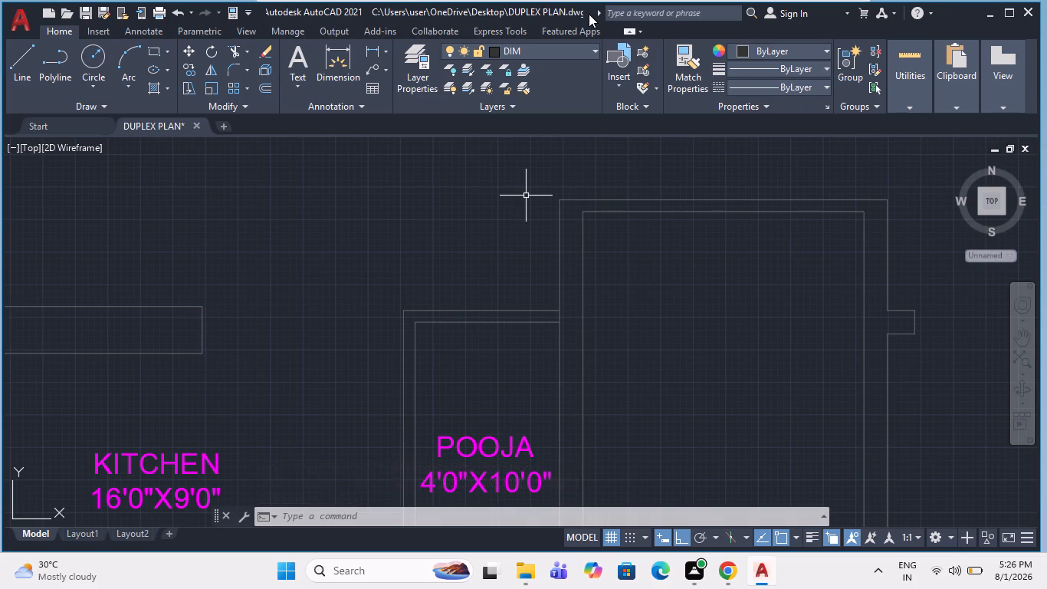
pyautogui.scroll(-1, 496, 182)
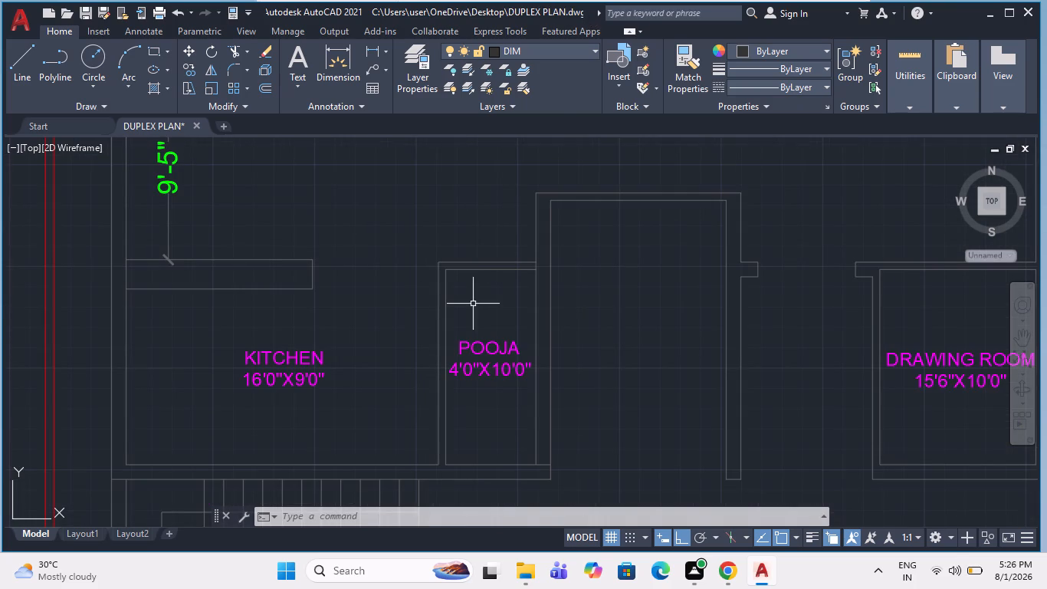
pyautogui.click(471, 305)
pyautogui.click(409, 300)
pyautogui.press('m')
pyautogui.press('Return')
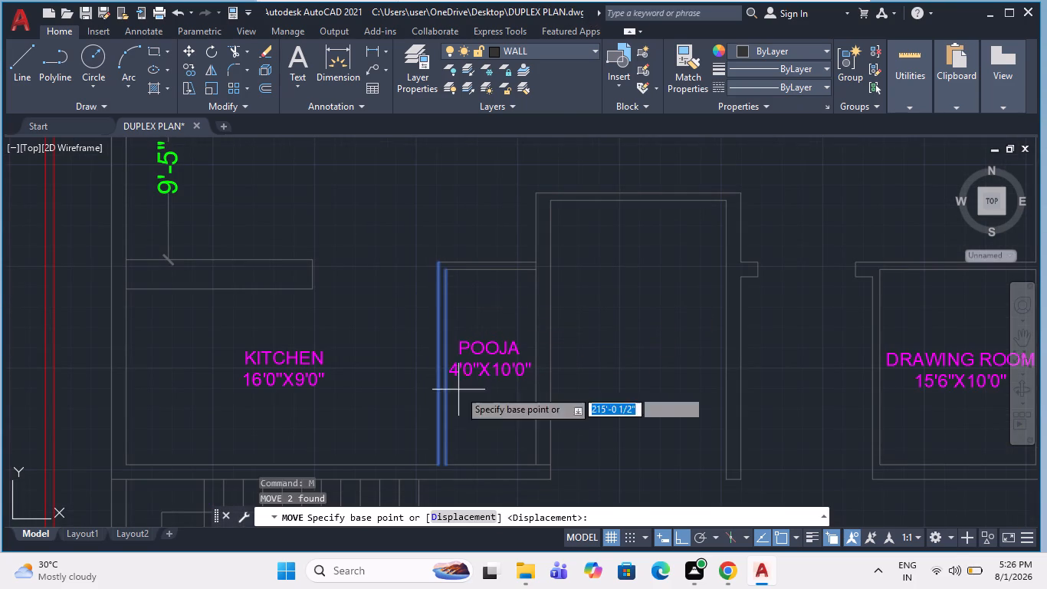
pyautogui.scroll(2, 445, 489)
pyautogui.click(449, 433)
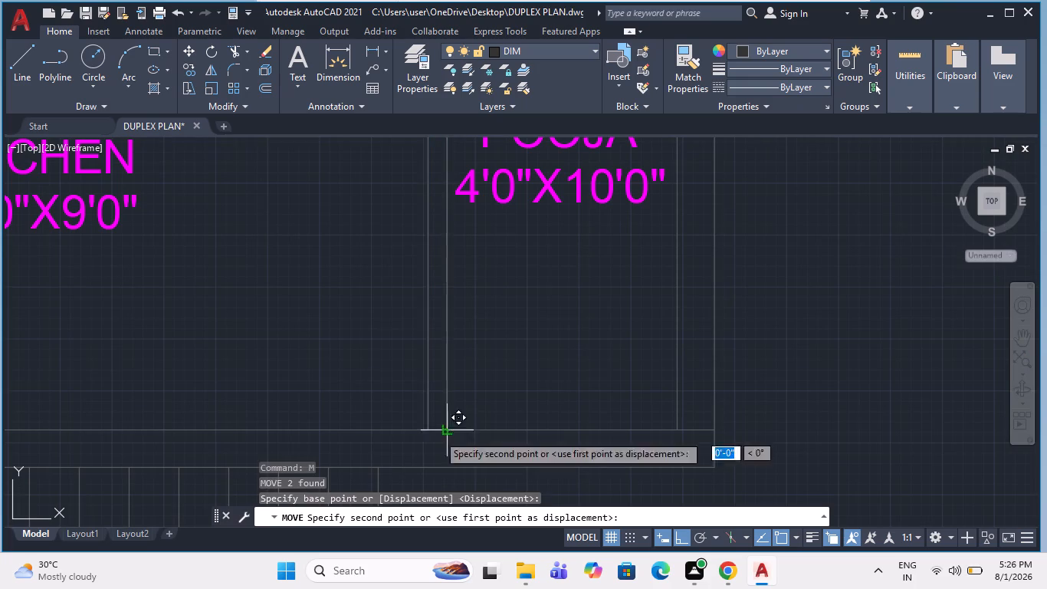
pyautogui.write('24')
pyautogui.press('Return')
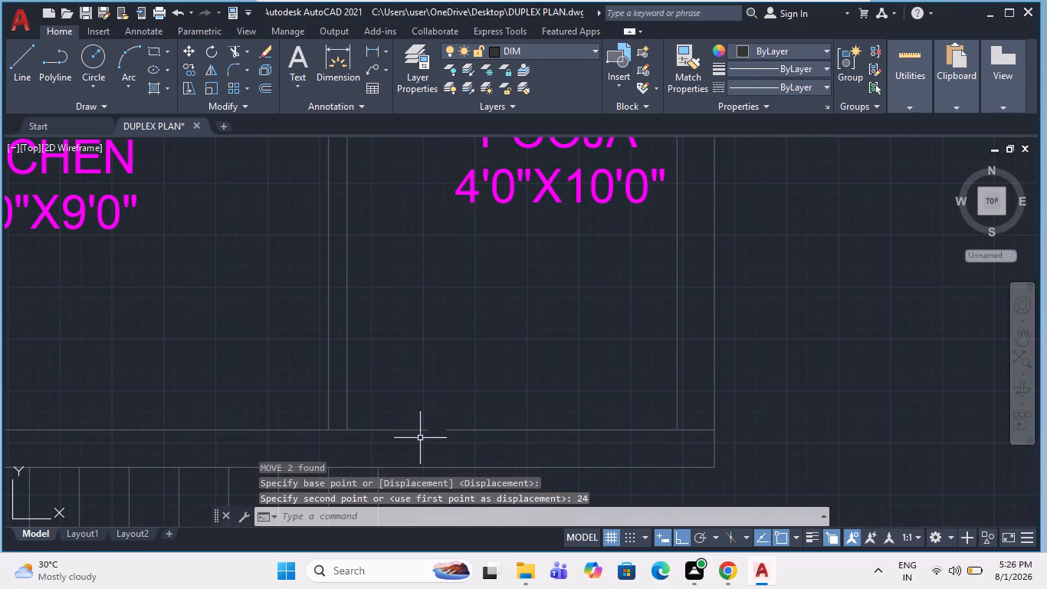
pyautogui.scroll(-1, 448, 351)
pyautogui.press('Escape')
# Fillet the moved partition's two lines to the inner bottom wall lines of the KITCHEN and POOJA with zero radius.
pyautogui.scroll(1, 359, 424)
pyautogui.press('f')
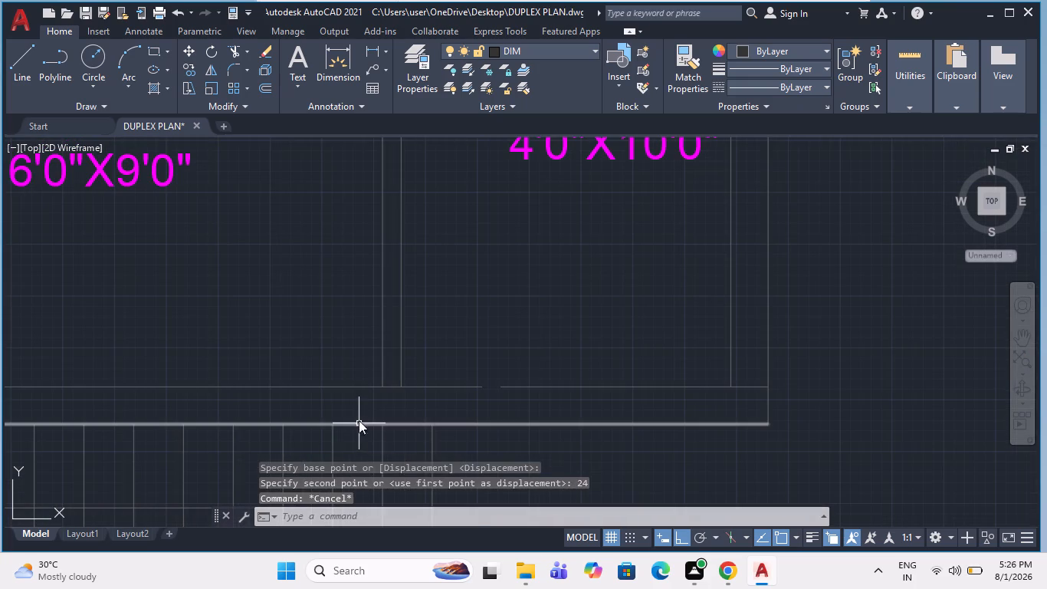
pyautogui.press('space')
pyautogui.click(362, 385)
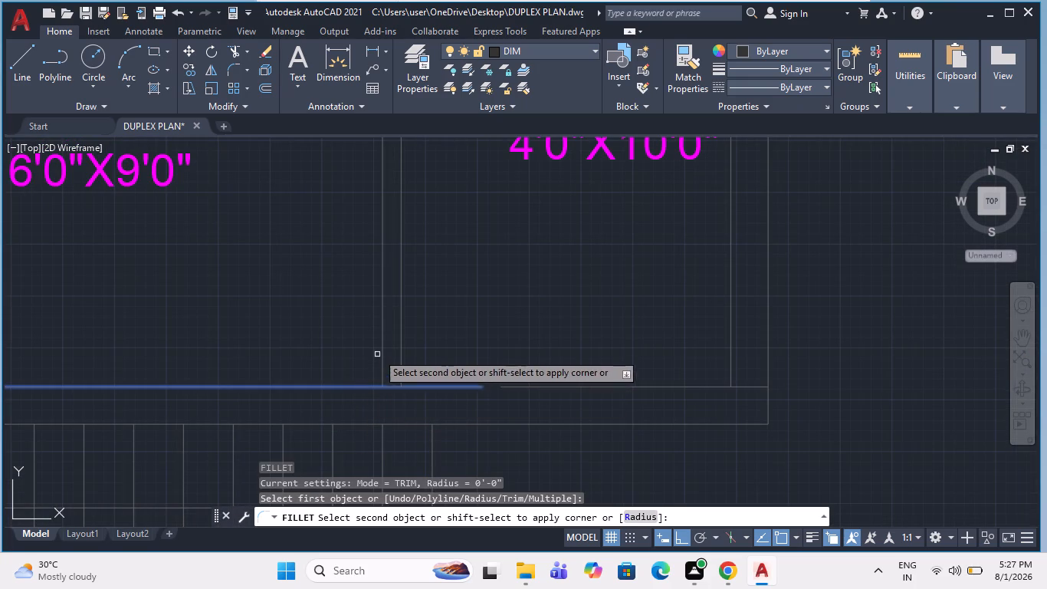
pyautogui.click(382, 347)
pyautogui.press('space')
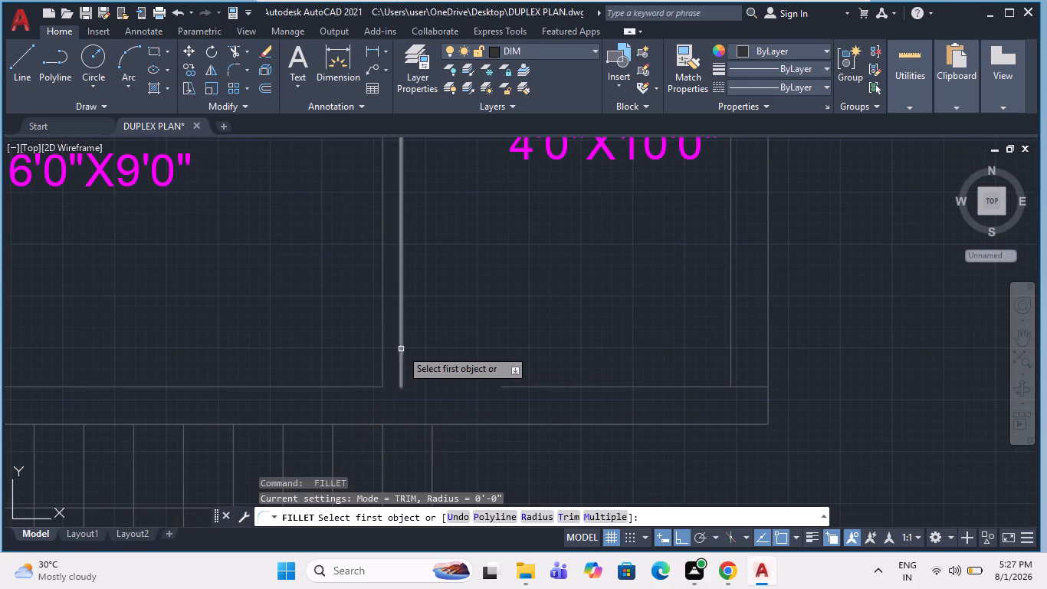
pyautogui.click(401, 349)
pyautogui.click(508, 387)
pyautogui.press('Escape')
pyautogui.scroll(-1, 464, 376)
pyautogui.press('Escape')
pyautogui.scroll(-1, 542, 363)
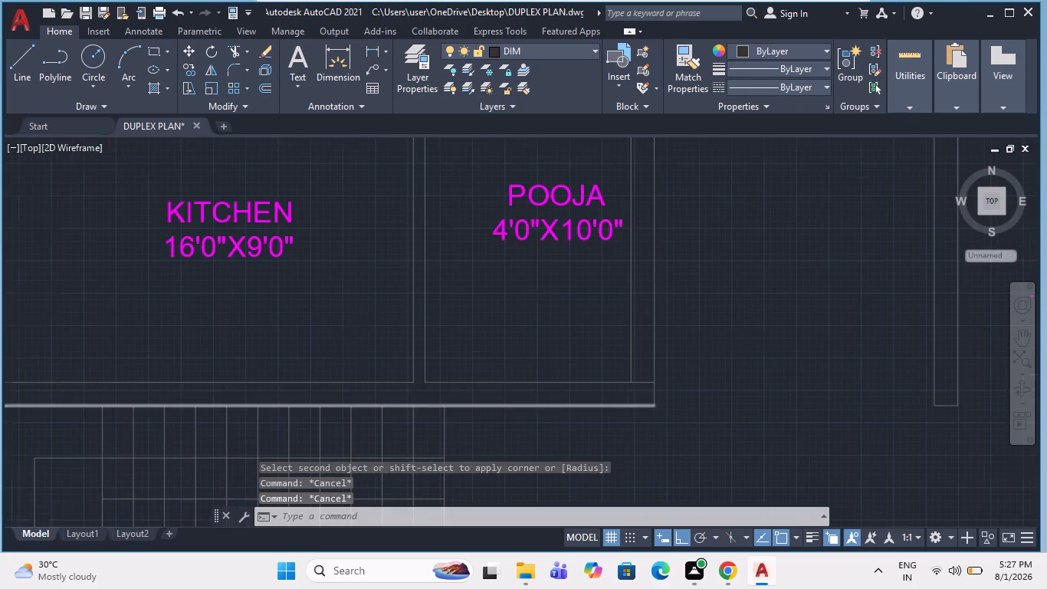
# Fillet the moved partition's two lines to the POOJA room's top wall lines to close the inner and outer corners.
pyautogui.scroll(-1, 542, 363)
pyautogui.press('Escape')
pyautogui.scroll(1, 542, 318)
pyautogui.press('f')
pyautogui.press('space')
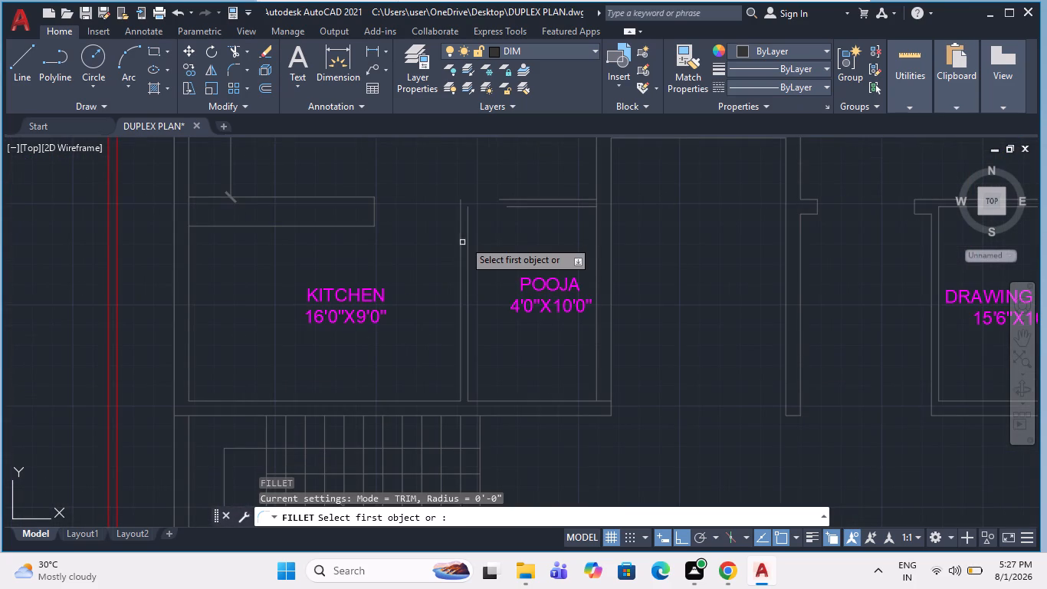
pyautogui.click(468, 241)
pyautogui.click(514, 210)
pyautogui.click(518, 206)
pyautogui.press('space')
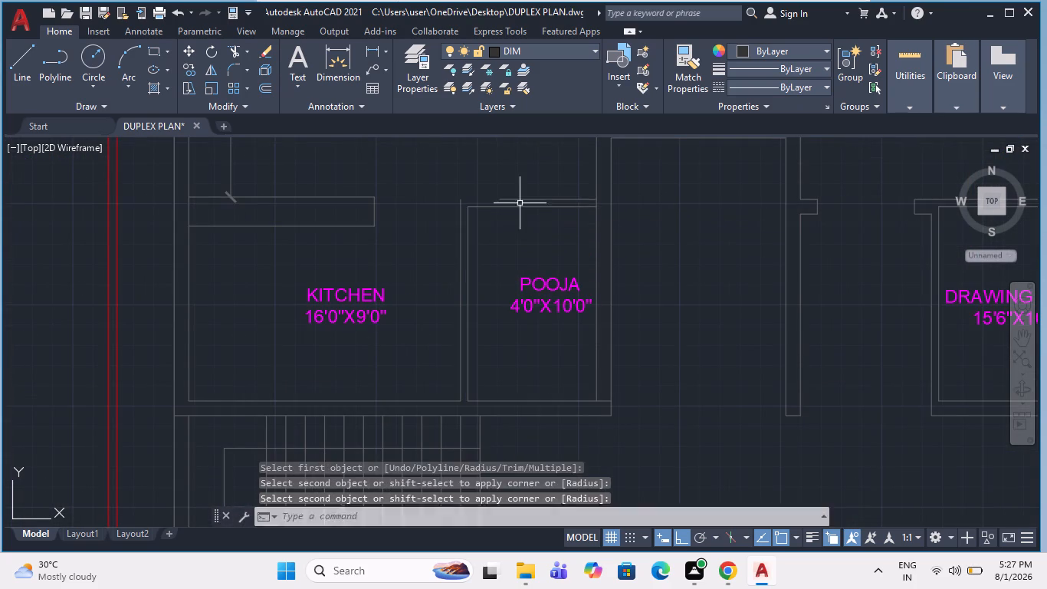
pyautogui.click(521, 199)
pyautogui.click(460, 219)
pyautogui.press('Escape')
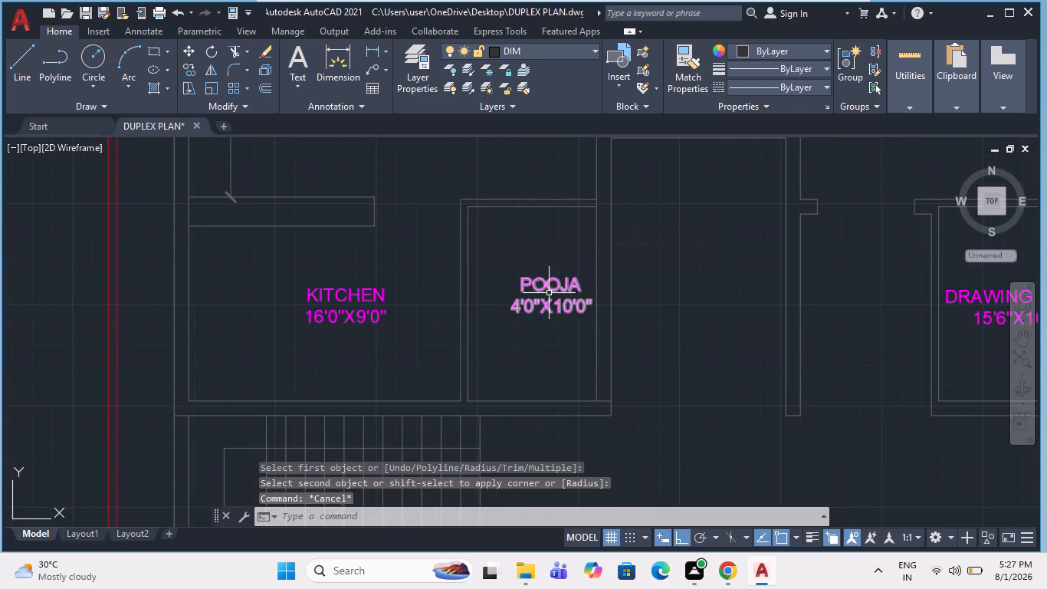
# Move the POOJA label toward the KITCHEN to centre it in the widened room.
pyautogui.click(550, 294)
pyautogui.click(499, 326)
pyautogui.write('M')
pyautogui.press('space')
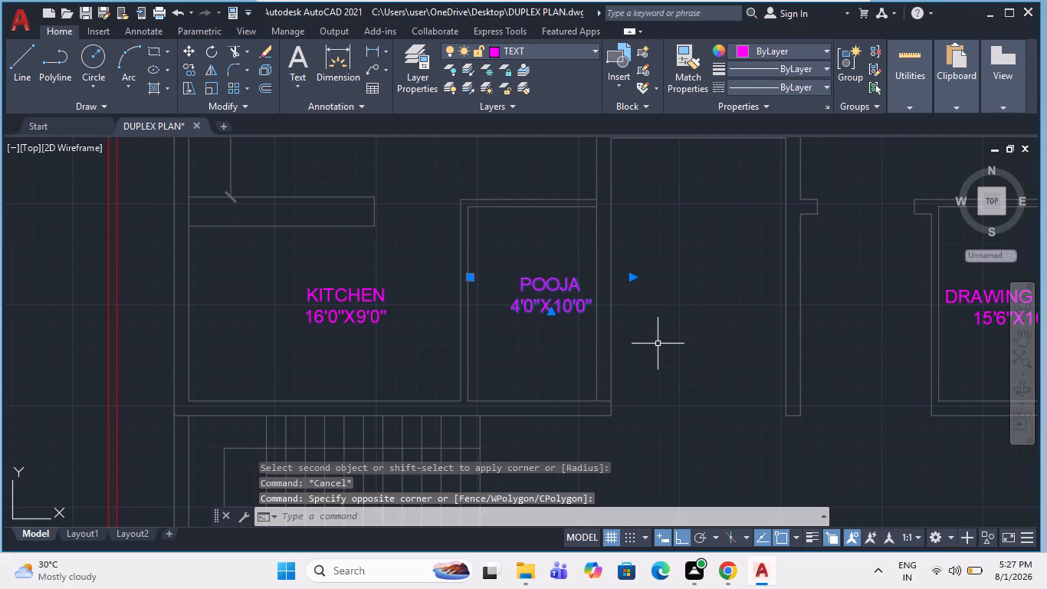
pyautogui.click(680, 320)
pyautogui.click(664, 324)
pyautogui.press('Escape')
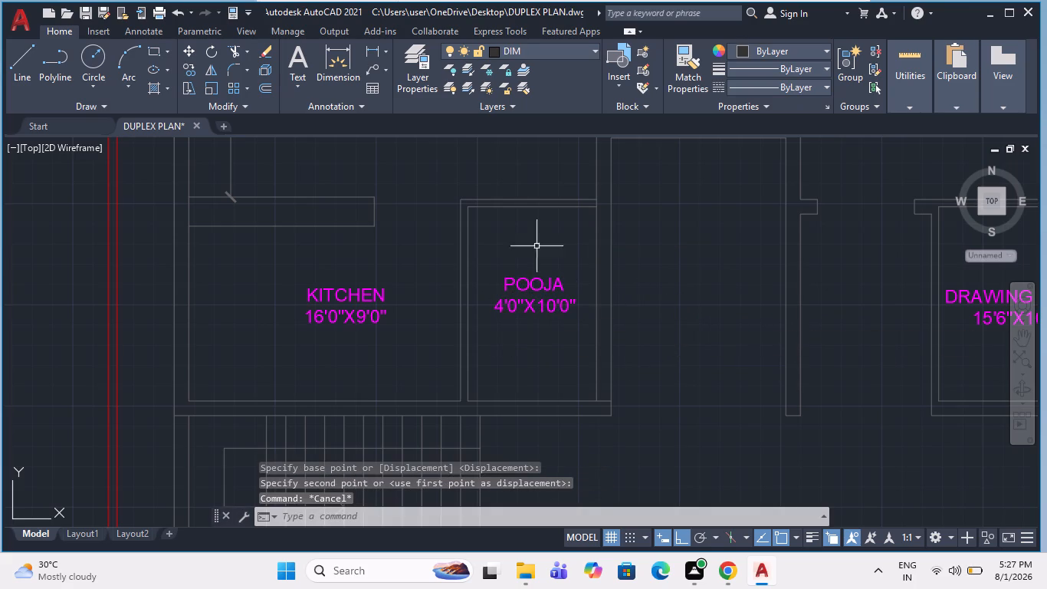
# Draw a short line across the POOJA room's top wall at the midpoint of its inner line.
pyautogui.scroll(1, 541, 191)
pyautogui.press('l')
pyautogui.press('Return')
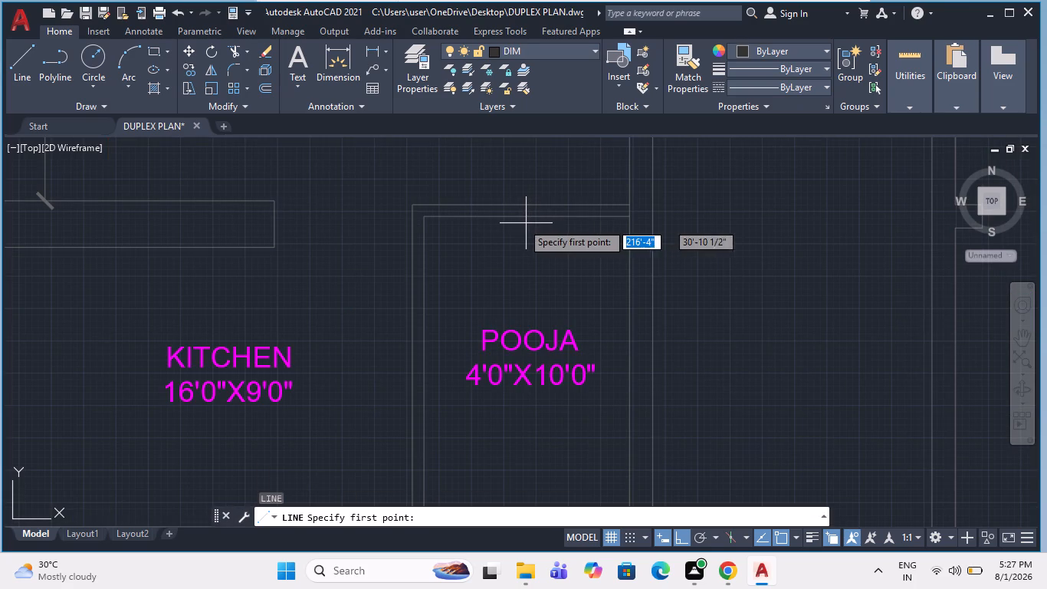
pyautogui.click(523, 220)
pyautogui.click(526, 203)
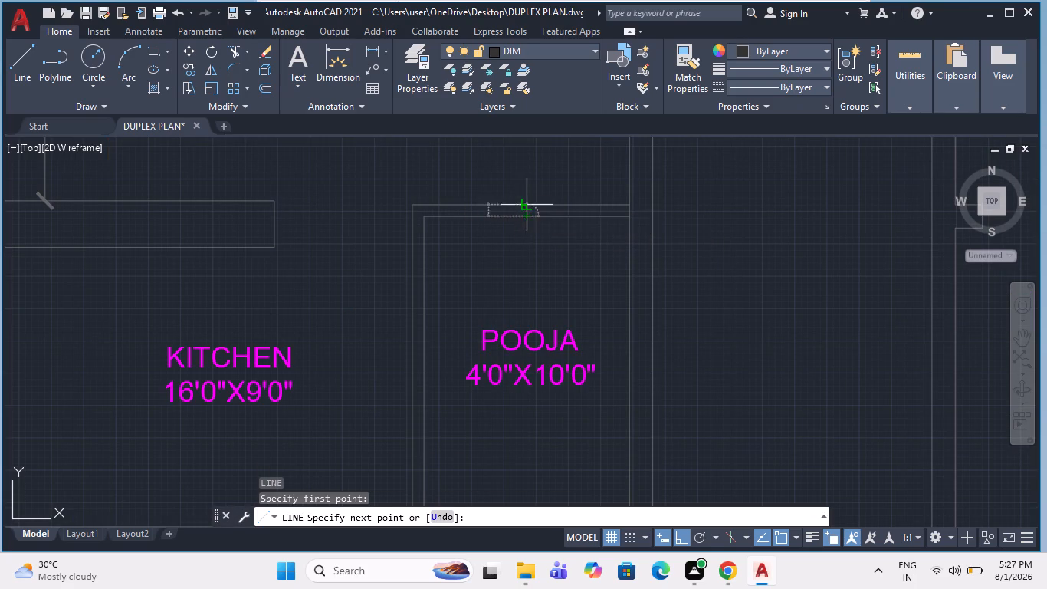
pyautogui.press('Escape')
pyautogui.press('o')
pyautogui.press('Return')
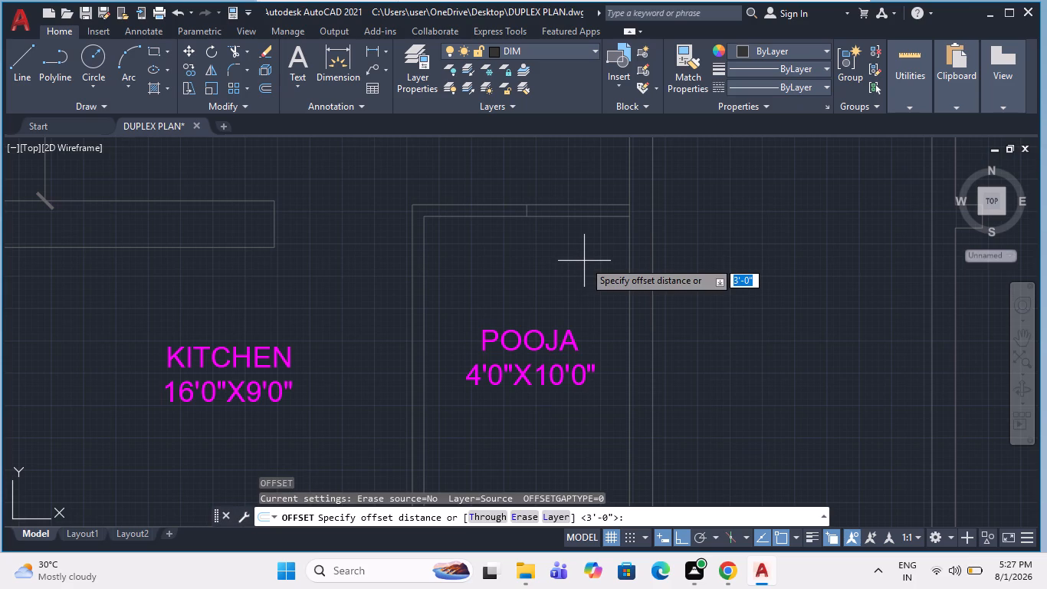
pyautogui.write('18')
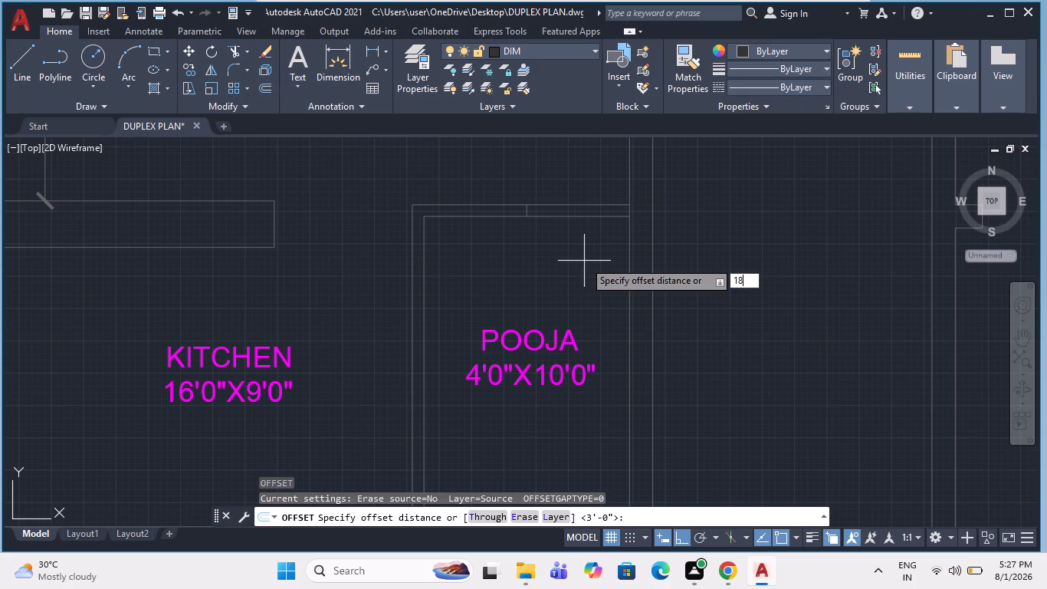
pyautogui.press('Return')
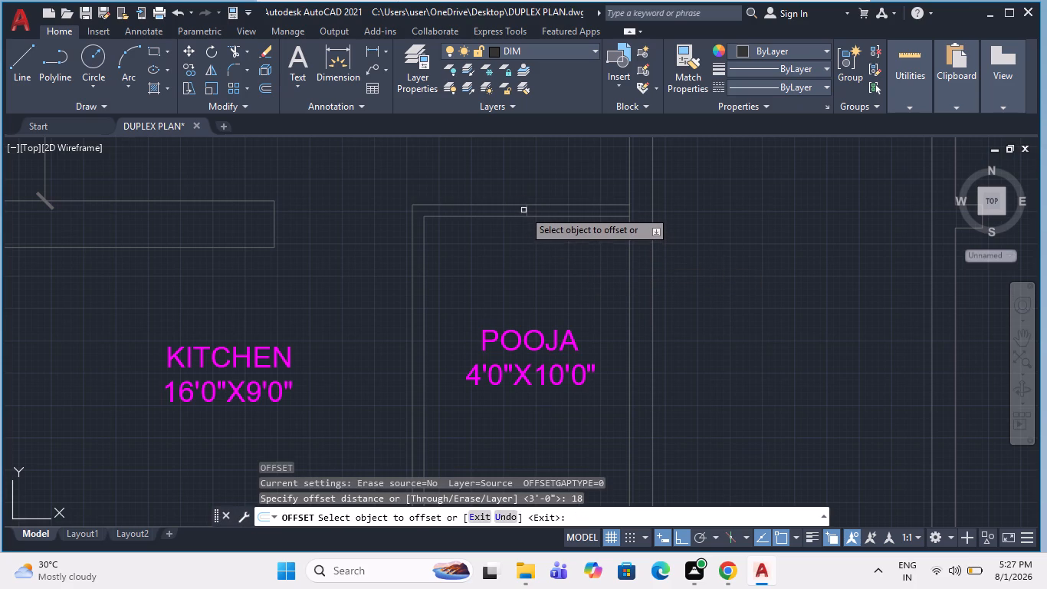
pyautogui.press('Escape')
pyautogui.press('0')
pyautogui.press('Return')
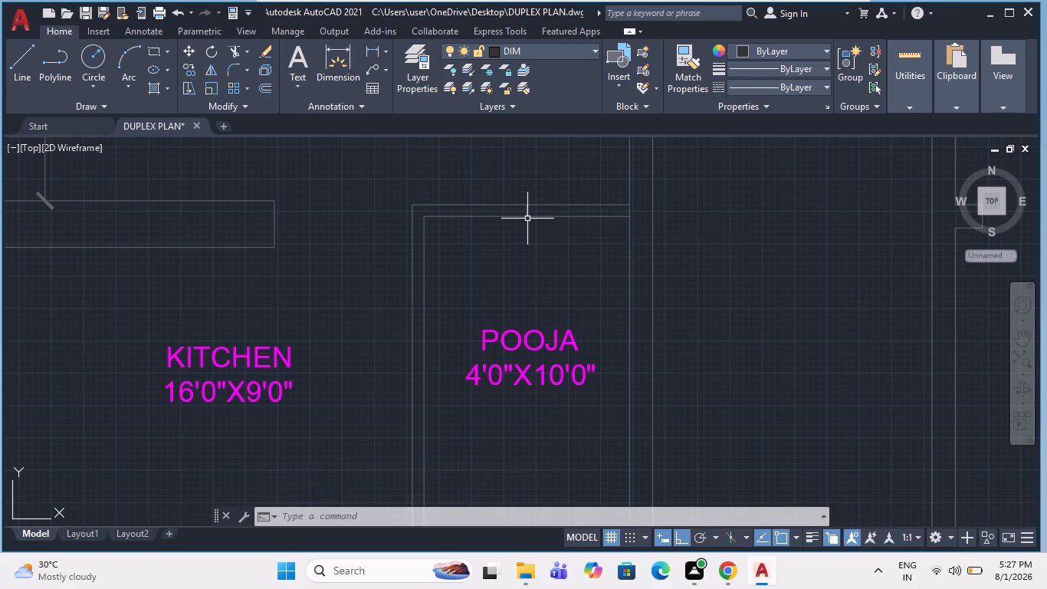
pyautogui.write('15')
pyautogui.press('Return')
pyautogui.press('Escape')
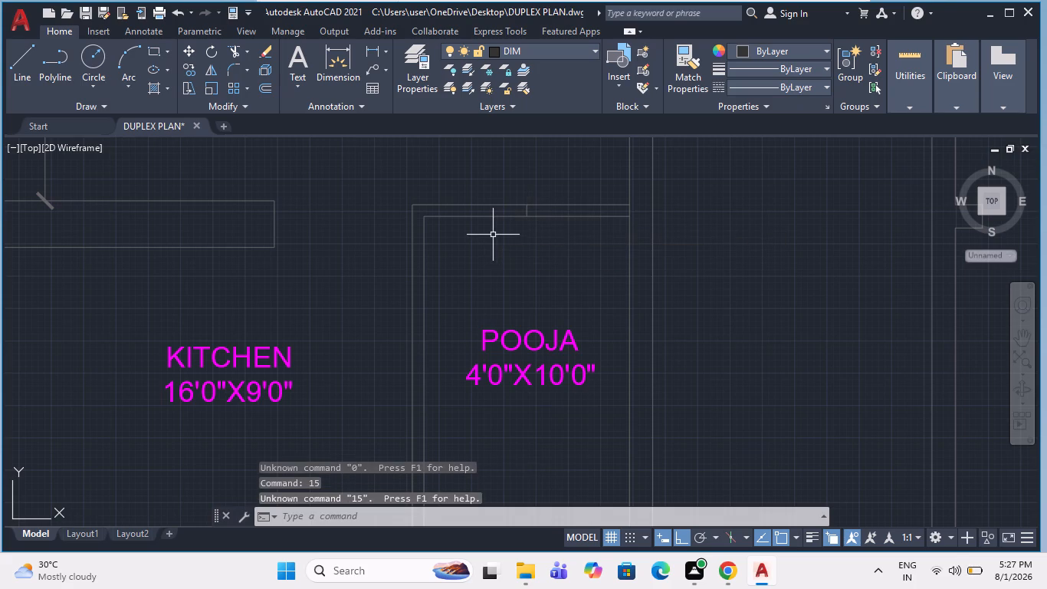
# Offset the short line across the POOJA room's top wall by 15 inches to both sides.
pyautogui.write('O 1')
pyautogui.write('5')
pyautogui.press('space')
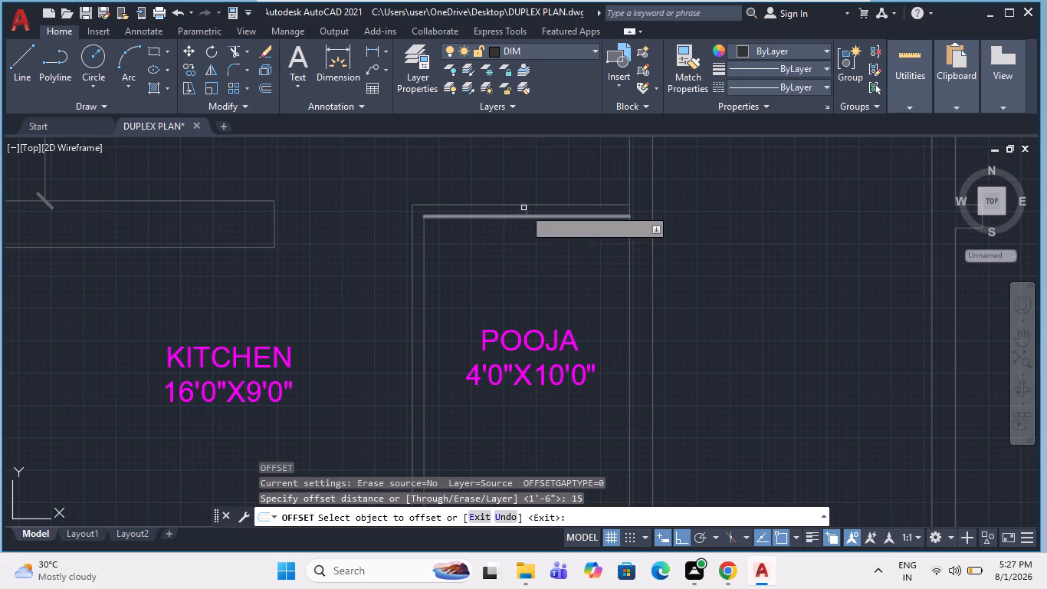
pyautogui.click(526, 214)
pyautogui.click(410, 235)
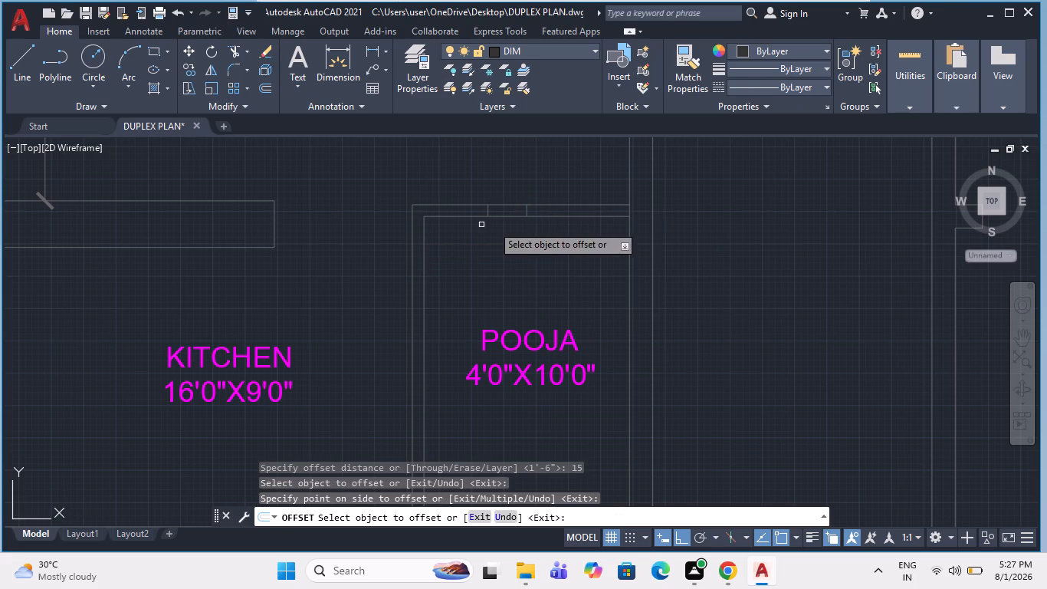
pyautogui.click(527, 212)
pyautogui.click(596, 222)
pyautogui.press('Escape')
pyautogui.scroll(2, 559, 213)
pyautogui.press('Escape')
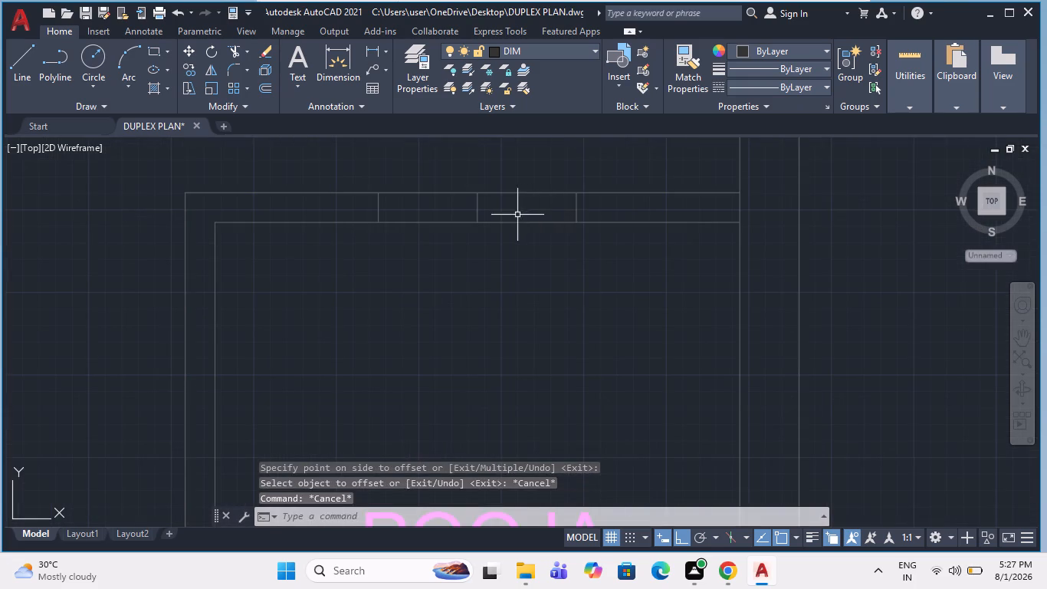
# Erase the middle line and trim the POOJA top wall lines between the two offset lines to open a doorway.
pyautogui.click(517, 215)
pyautogui.click(444, 215)
pyautogui.press('Delete')
pyautogui.write('TR')
pyautogui.press('space')
pyautogui.moveTo(469, 171); pyautogui.dragTo(454, 288)
pyautogui.press('Escape')
pyautogui.scroll(-3, 448, 266)
pyautogui.press('Escape')
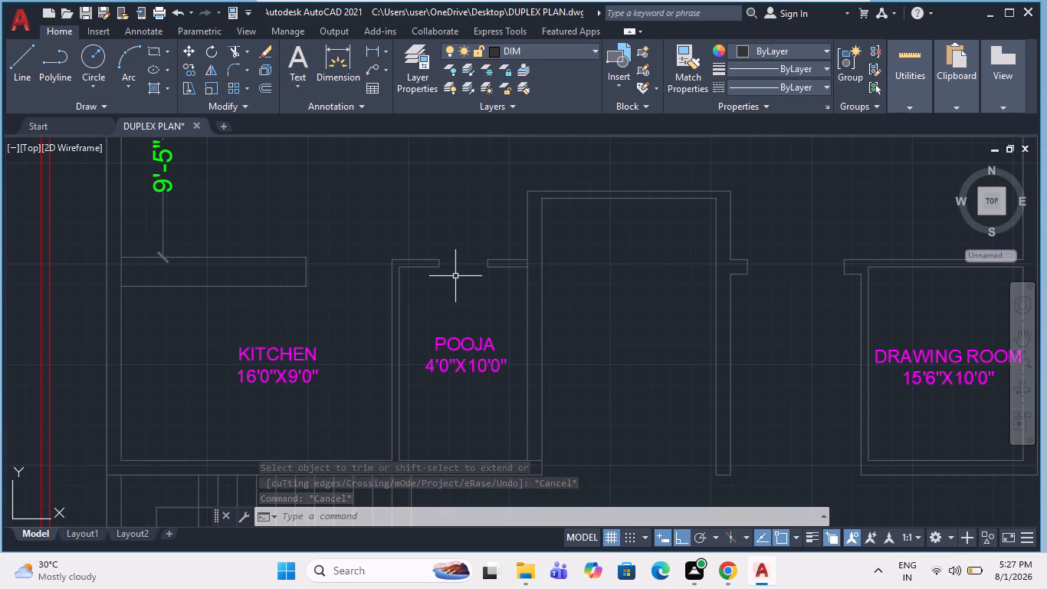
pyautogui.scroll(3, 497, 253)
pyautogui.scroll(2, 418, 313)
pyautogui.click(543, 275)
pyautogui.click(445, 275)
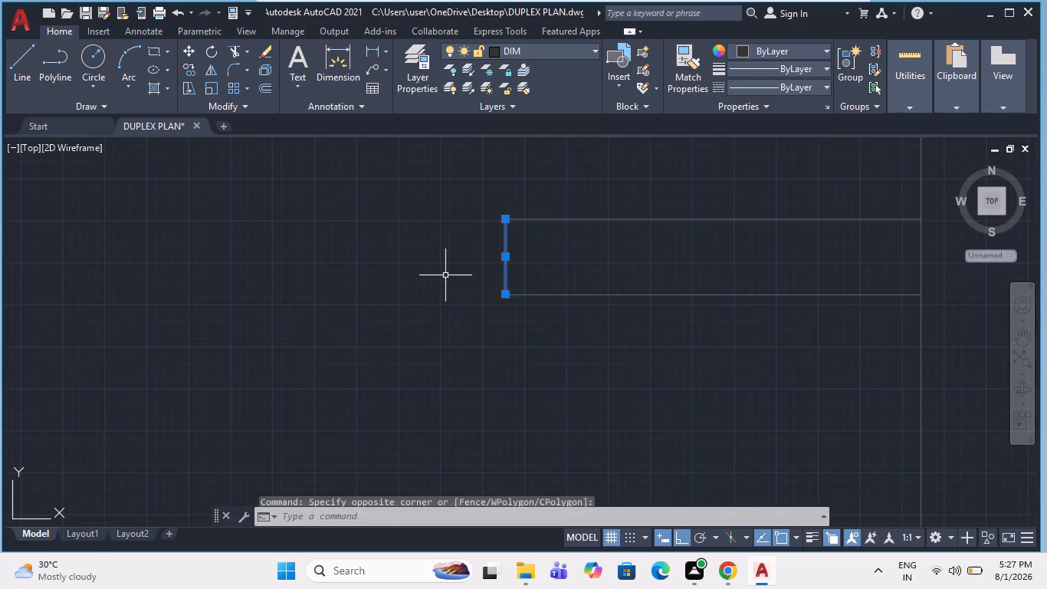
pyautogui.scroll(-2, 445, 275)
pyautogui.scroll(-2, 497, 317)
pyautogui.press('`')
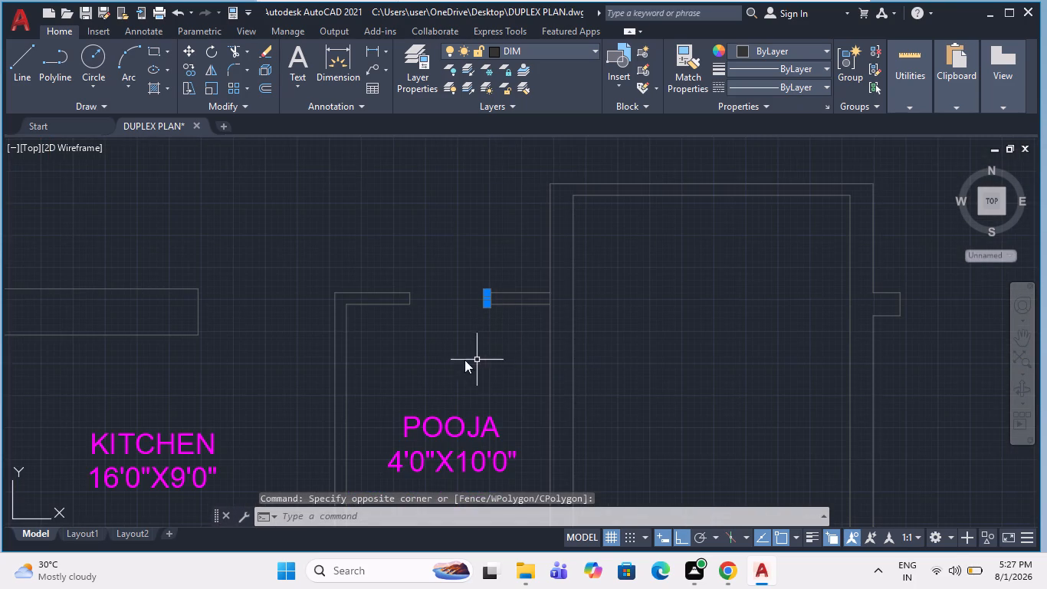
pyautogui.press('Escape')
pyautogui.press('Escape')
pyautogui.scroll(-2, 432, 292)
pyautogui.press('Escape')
# Move the right jamb line of the POOJA door opening 3 inches to the right, away from the opening.
pyautogui.scroll(4, 457, 298)
pyautogui.press('Escape')
pyautogui.scroll(1, 460, 297)
pyautogui.click(478, 319)
pyautogui.click(386, 301)
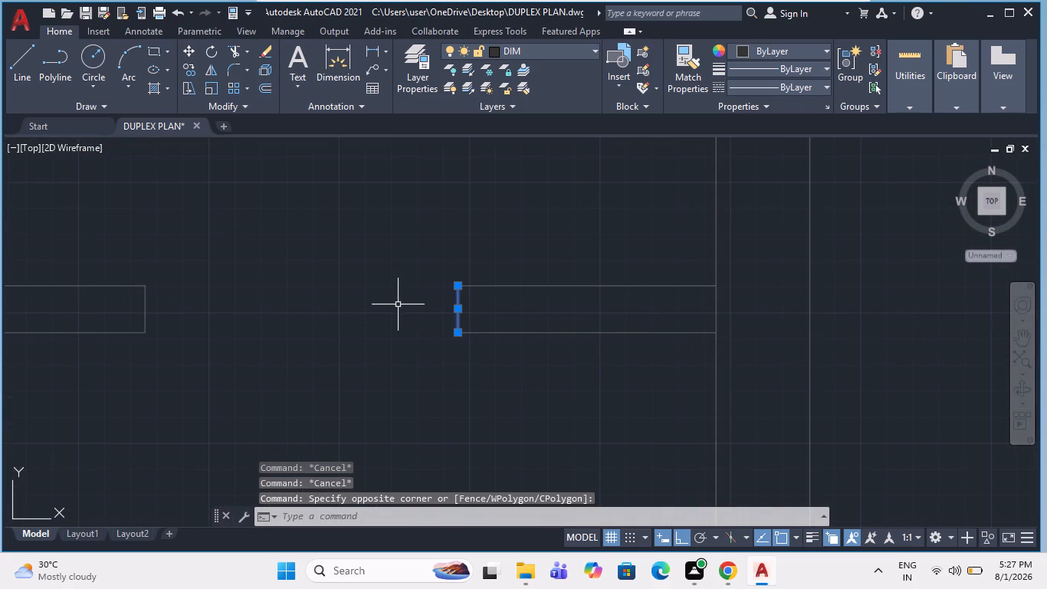
pyautogui.press('m')
pyautogui.press('space')
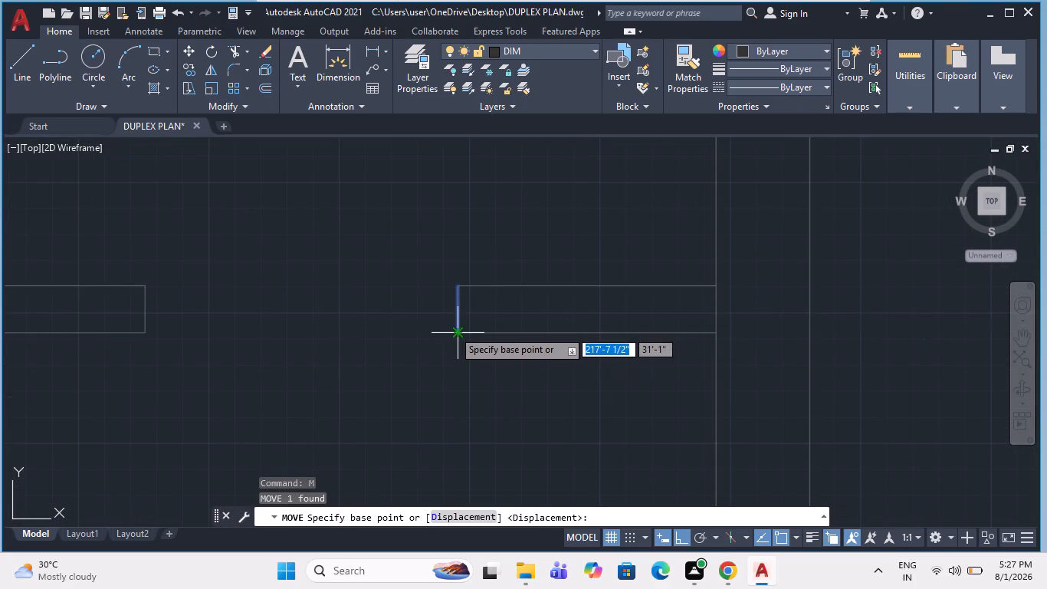
pyautogui.click(453, 330)
pyautogui.press('3')
pyautogui.press('Return')
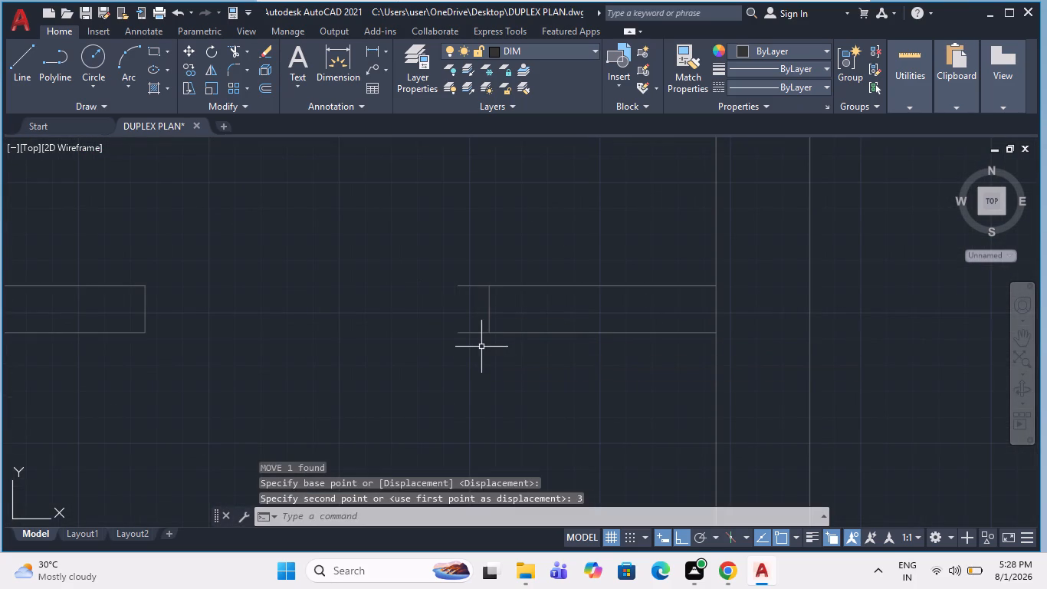
# Trim the wall line stubs projecting past the moved right jamb into the POOJA door opening.
pyautogui.press('t')
pyautogui.press('r')
pyautogui.press('space')
pyautogui.moveTo(475, 245); pyautogui.dragTo(468, 369)
pyautogui.press('Escape')
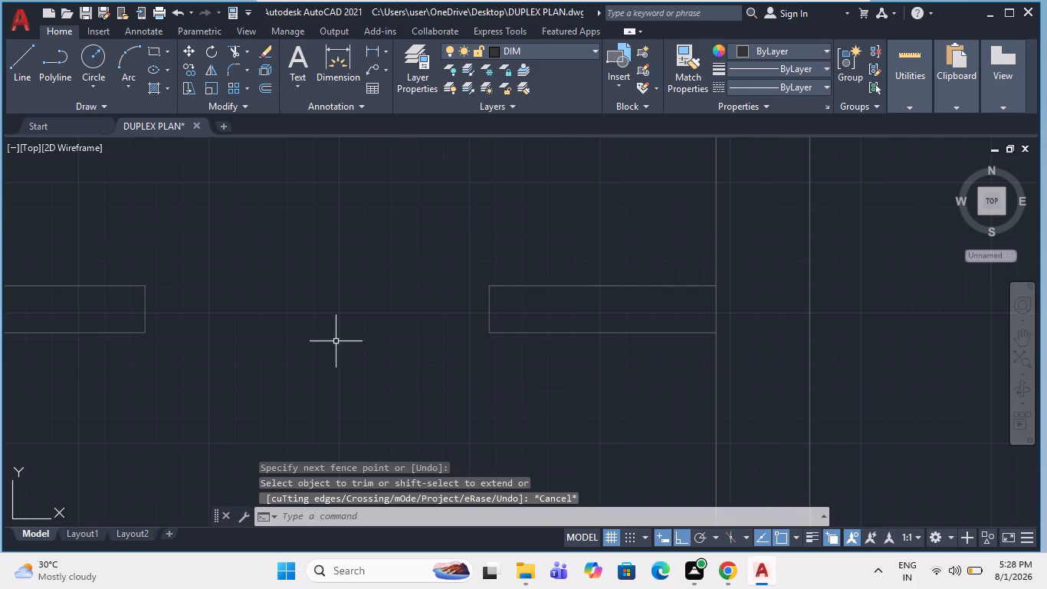
pyautogui.scroll(-1, 412, 339)
pyautogui.press('Escape')
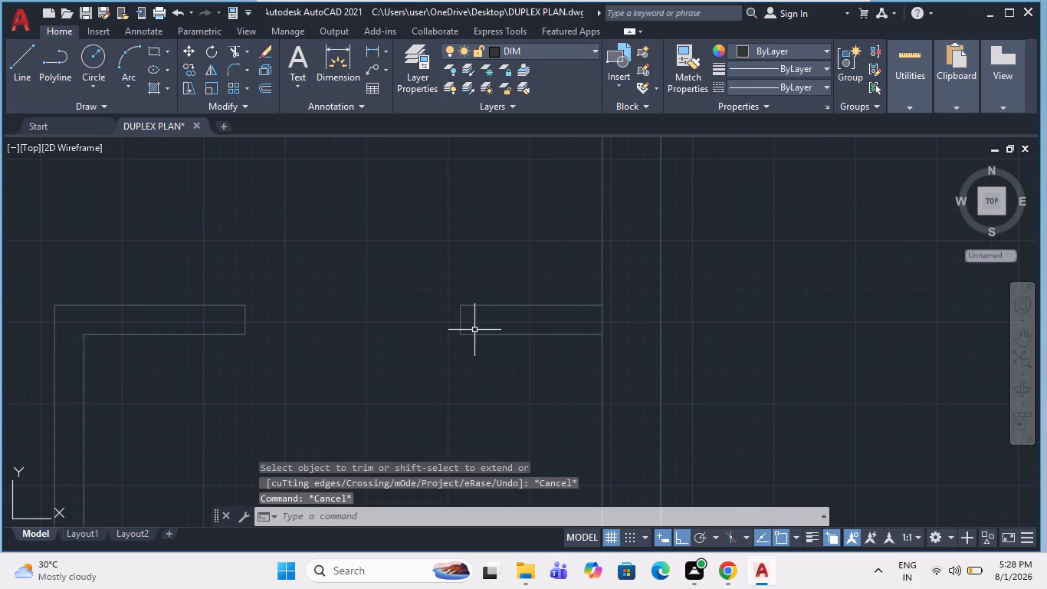
# Offset the right jamb line 3' to the left across the POOJA door opening to set the new left jamb.
pyautogui.press('o')
pyautogui.press('Return')
pyautogui.write("3'")
pyautogui.press('Return')
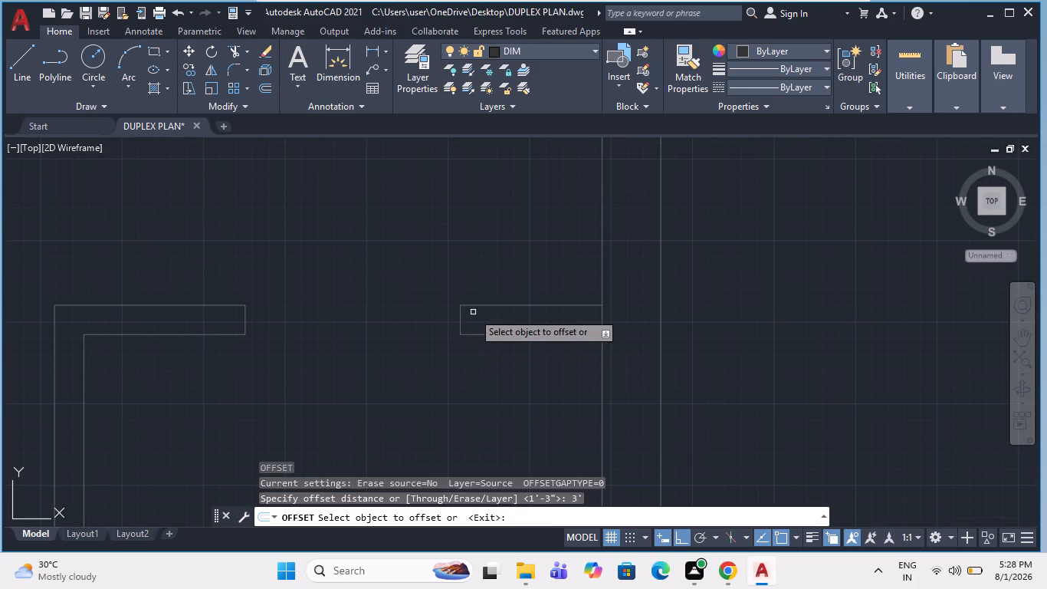
pyautogui.click(463, 321)
pyautogui.moveTo(461, 323); pyautogui.dragTo(436, 327)
pyautogui.click(195, 341)
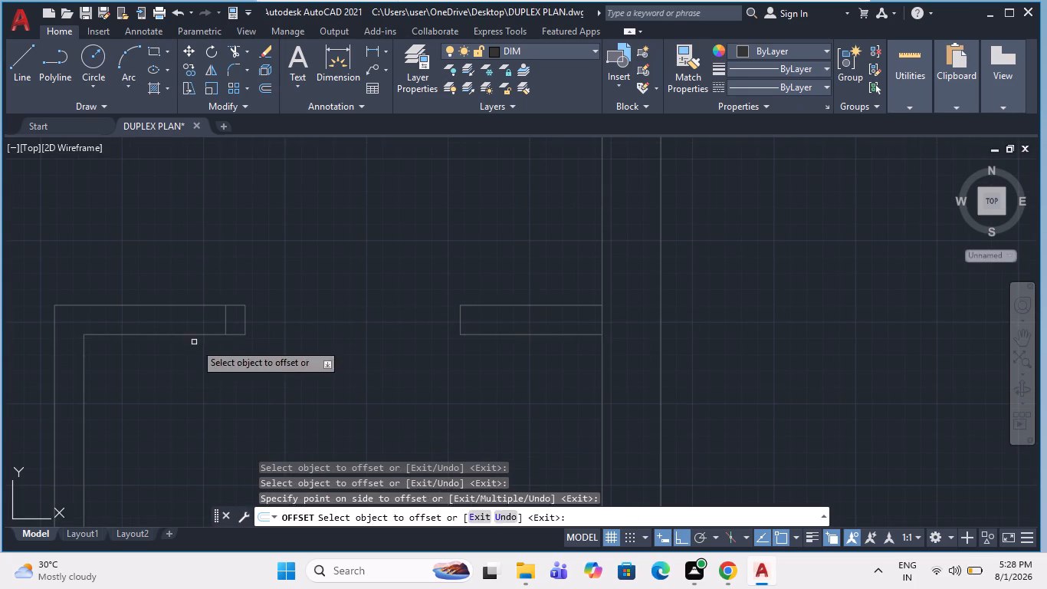
pyautogui.press('Escape')
# Trim the wall stubs beyond the new left jamb of the POOJA door opening and erase the old jamb line.
pyautogui.press('t')
pyautogui.press('r')
pyautogui.press('space')
pyautogui.moveTo(249, 275); pyautogui.dragTo(247, 356)
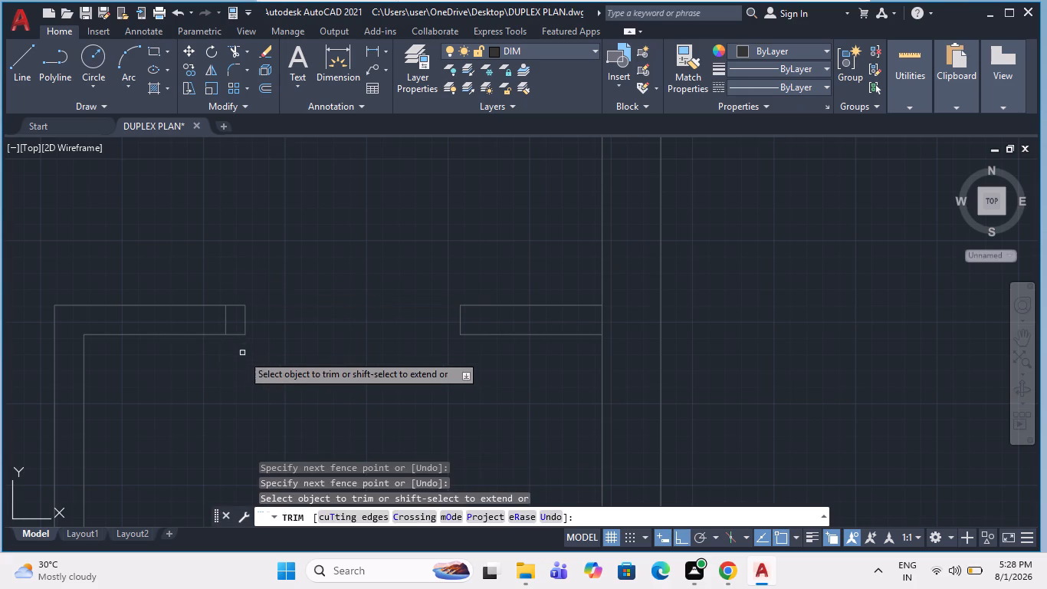
pyautogui.moveTo(241, 357); pyautogui.dragTo(241, 327)
pyautogui.click(235, 270)
pyautogui.press('Escape')
pyautogui.click(239, 318)
pyautogui.moveTo(245, 331); pyautogui.dragTo(256, 335)
pyautogui.click(259, 340)
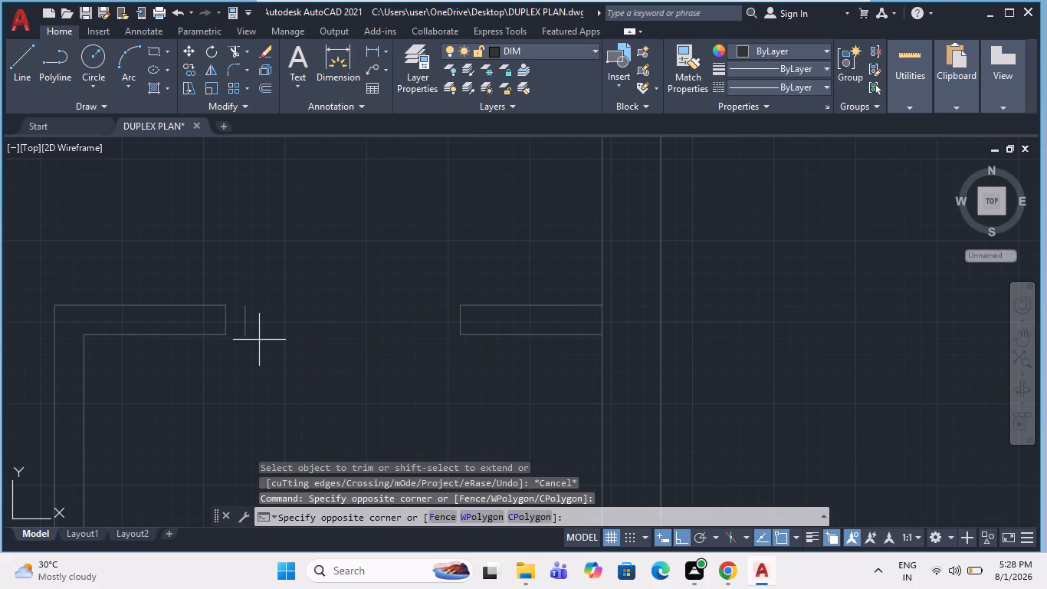
pyautogui.click(236, 268)
pyautogui.press('Delete')
# Draw the staircase direction line about 12'-5" up the left flight, across the landing and partway down the right flight.
pyautogui.scroll(-4, 277, 278)
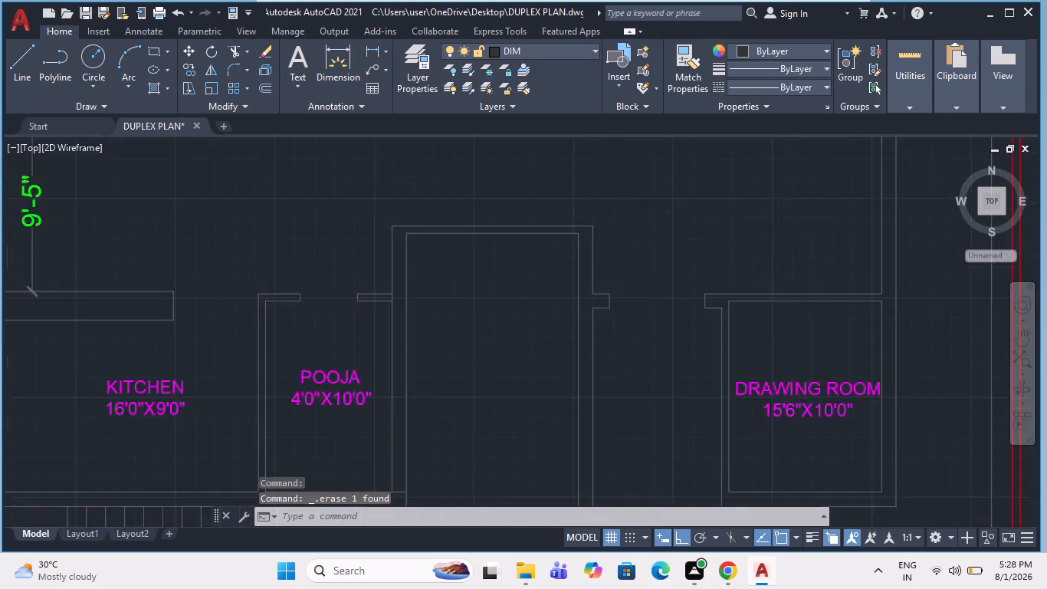
pyautogui.scroll(1, 339, 377)
pyautogui.scroll(-1, 365, 350)
pyautogui.press('Escape')
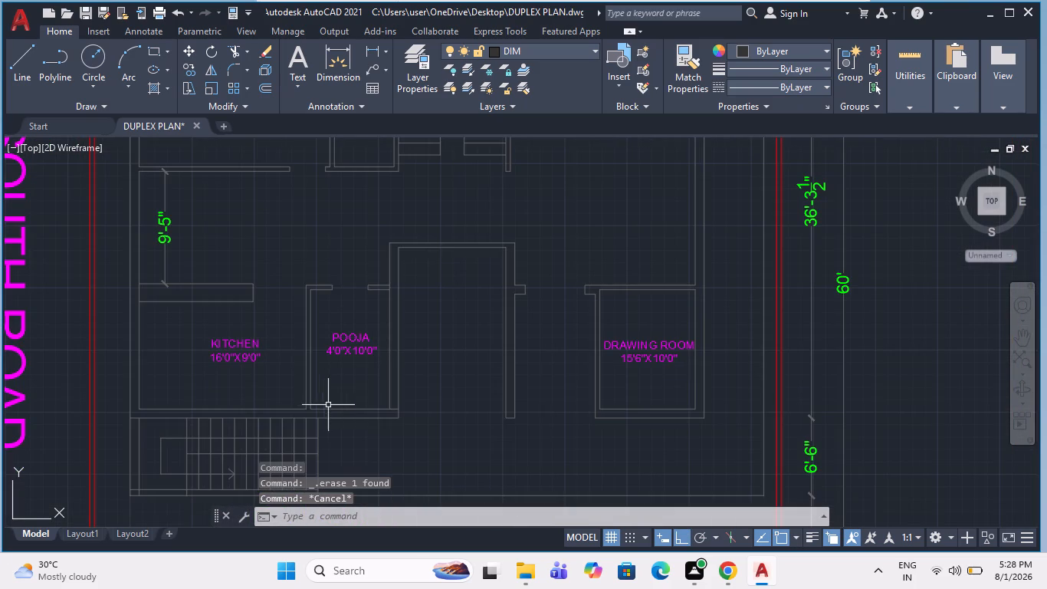
pyautogui.scroll(-1, 333, 387)
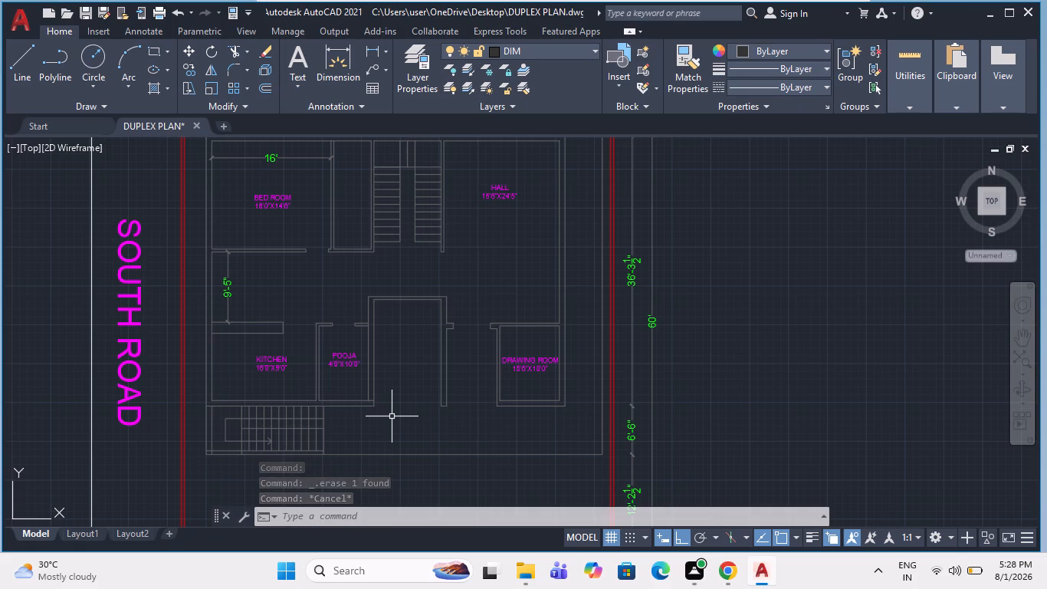
pyautogui.press('l')
pyautogui.press('Return')
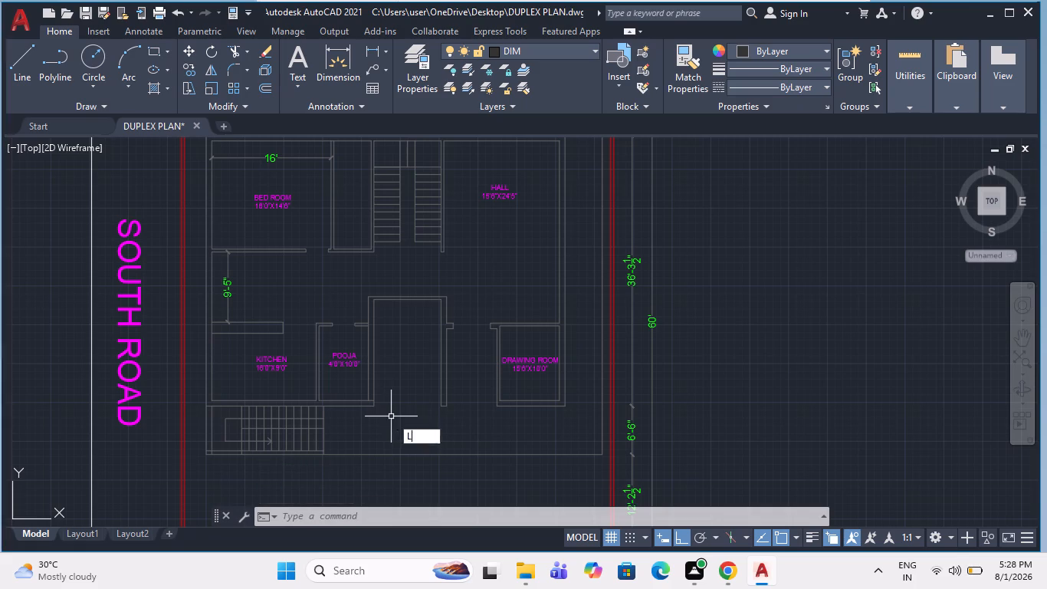
pyautogui.scroll(3, 387, 186)
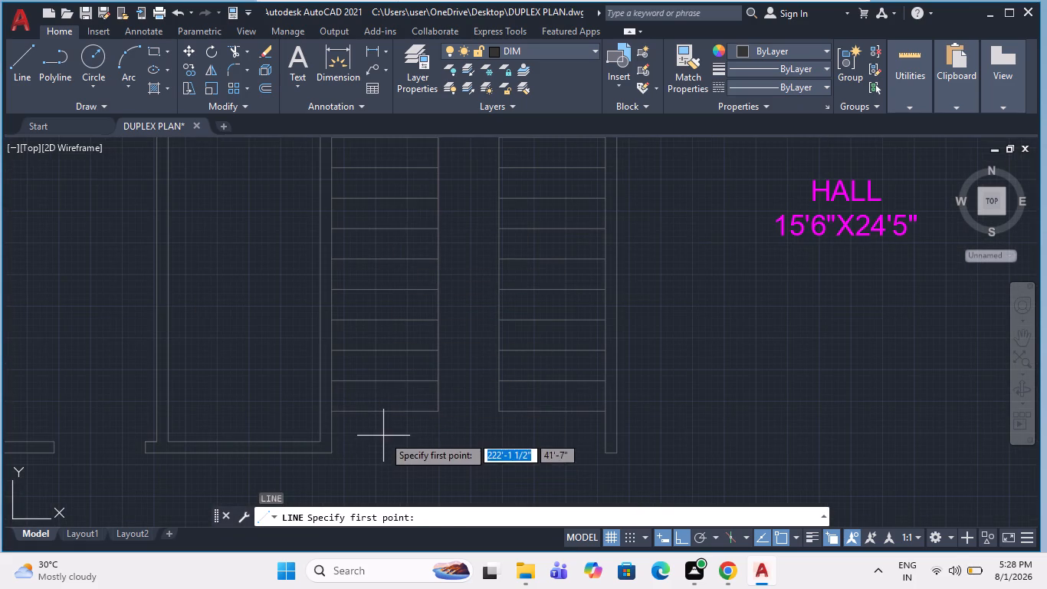
pyautogui.click(383, 435)
pyautogui.scroll(-2, 379, 402)
pyautogui.scroll(1, 377, 271)
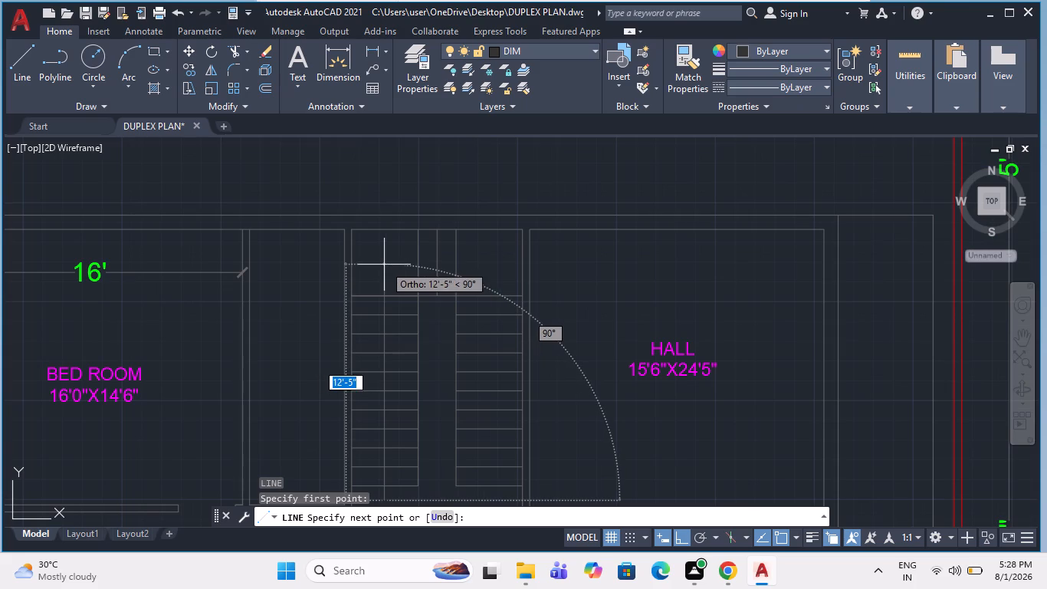
pyautogui.click(384, 265)
pyautogui.click(490, 265)
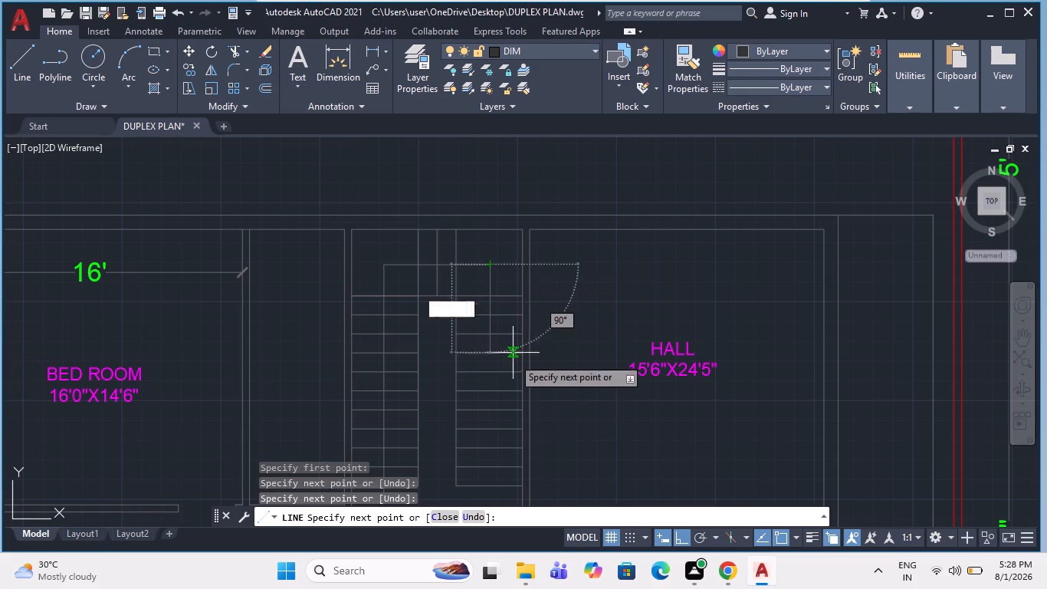
pyautogui.click(485, 392)
# Turn off Ortho and draw a short slanted arrowhead stroke at the end of the staircase direction line.
pyautogui.scroll(2, 478, 387)
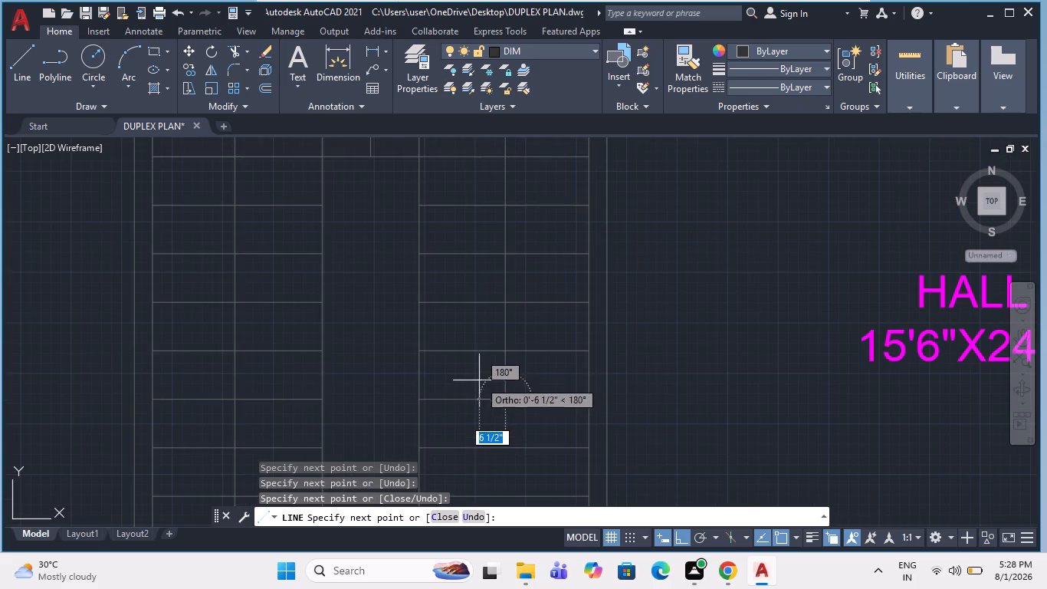
pyautogui.click(675, 537)
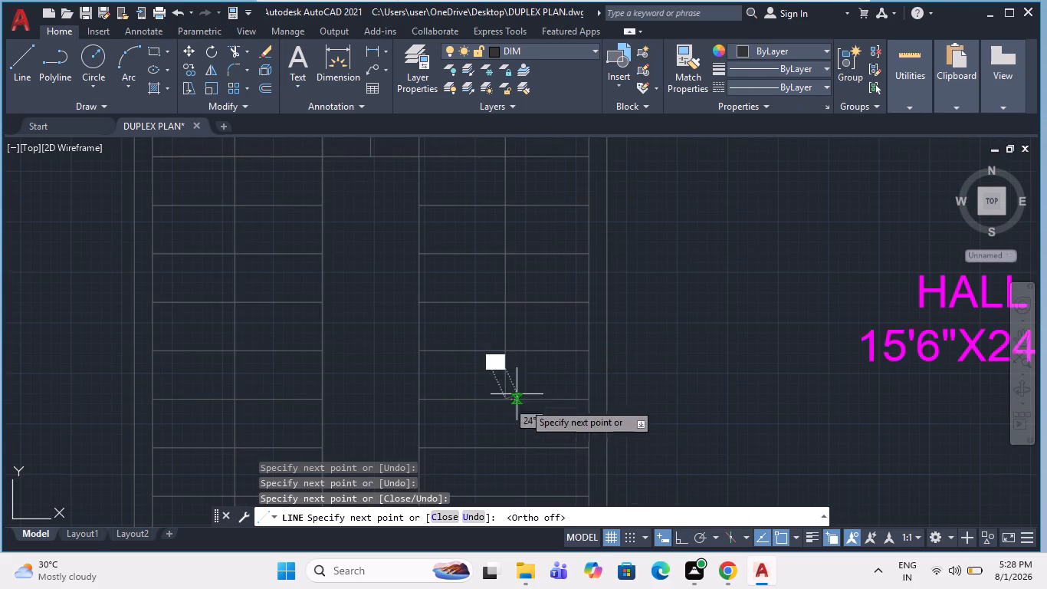
pyautogui.click(482, 369)
pyautogui.press('Escape')
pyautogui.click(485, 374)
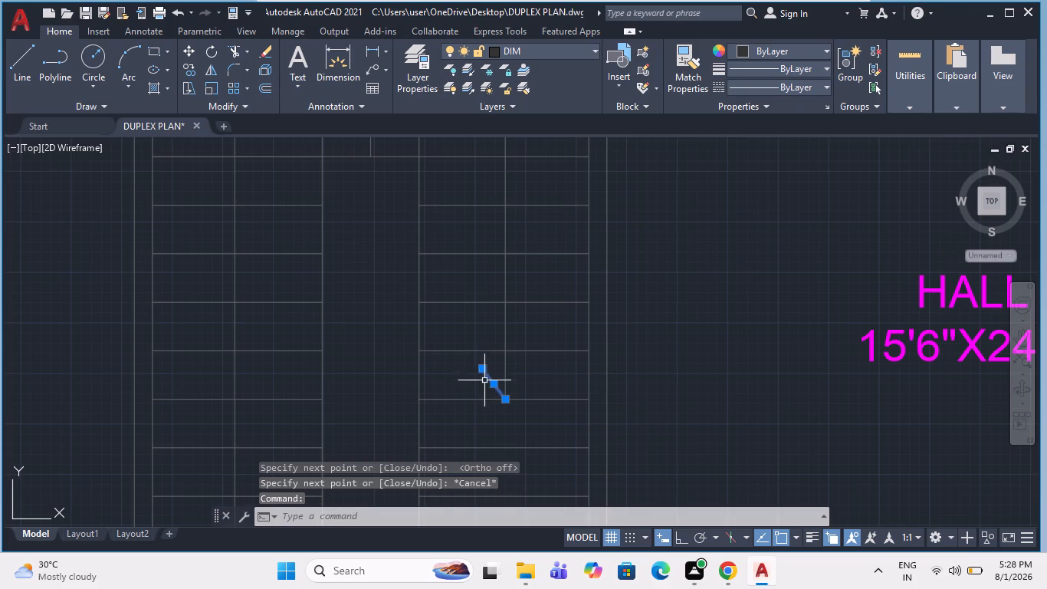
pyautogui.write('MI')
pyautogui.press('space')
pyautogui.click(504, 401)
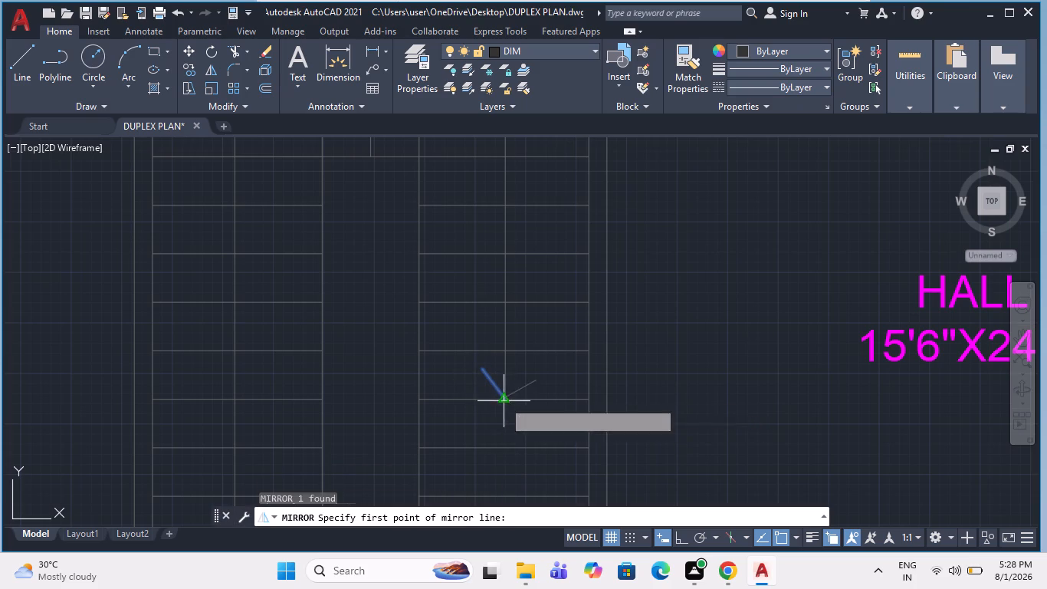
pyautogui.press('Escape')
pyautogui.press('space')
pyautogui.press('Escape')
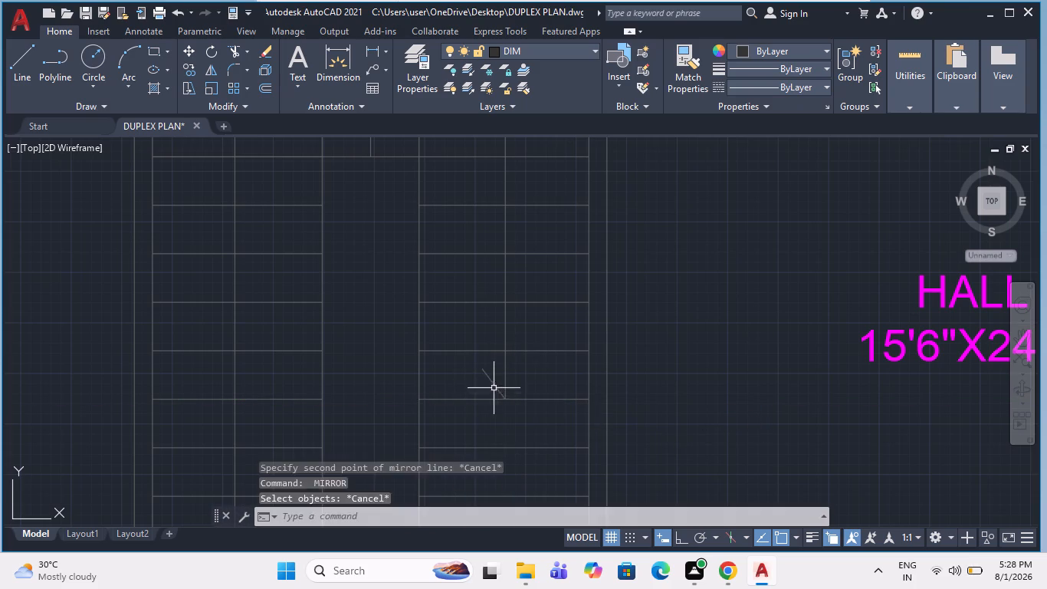
# Mirror the slanted stroke about the staircase direction line, keeping the original, to complete the arrowhead.
pyautogui.click(494, 387)
pyautogui.write('MI')
pyautogui.press('space')
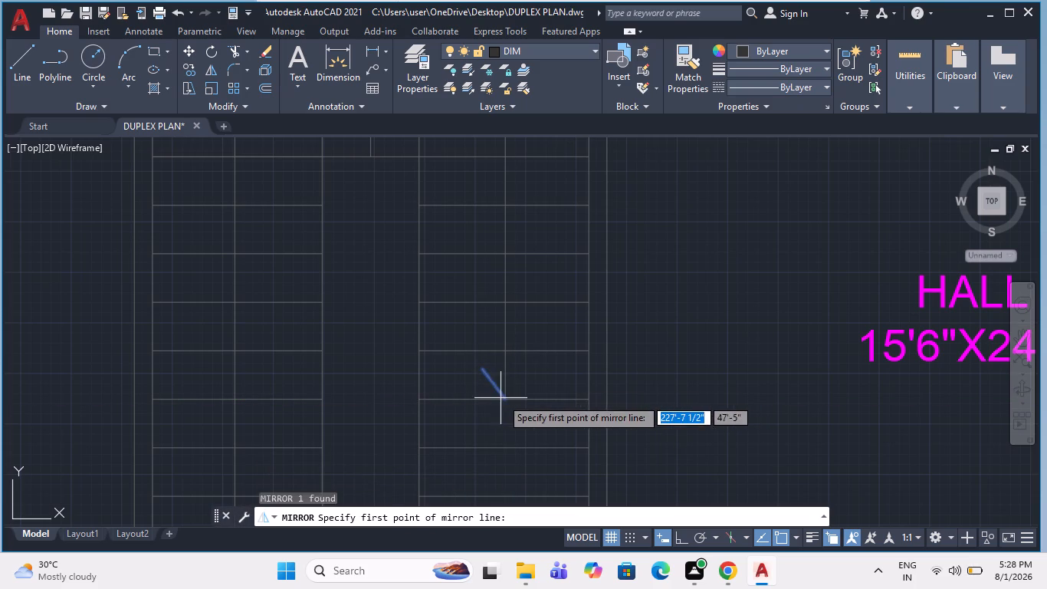
pyautogui.click(505, 402)
pyautogui.click(503, 357)
pyautogui.press('space')
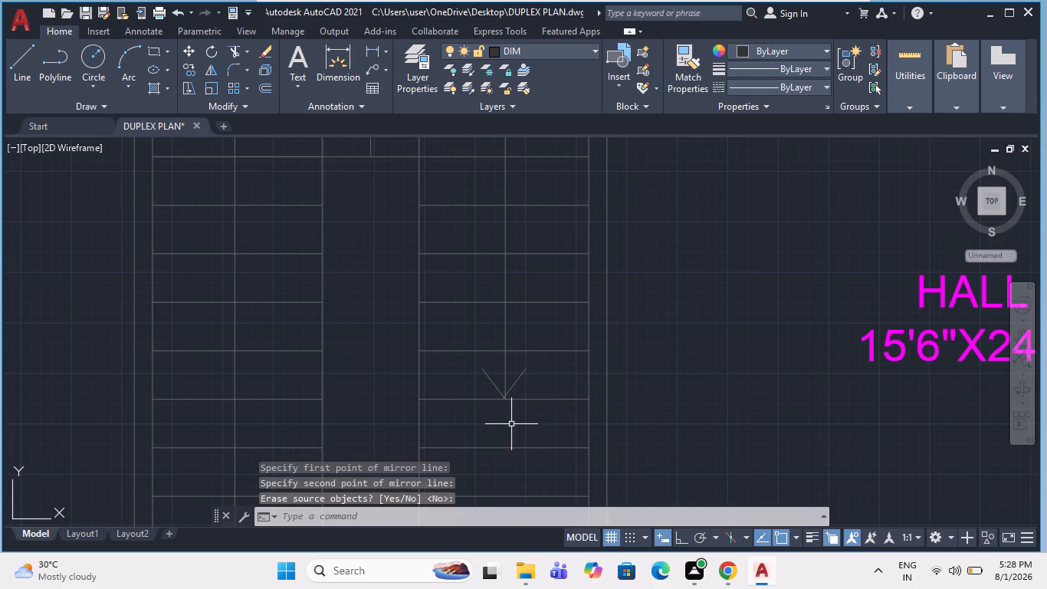
pyautogui.scroll(-1, 503, 384)
pyautogui.press('Escape')
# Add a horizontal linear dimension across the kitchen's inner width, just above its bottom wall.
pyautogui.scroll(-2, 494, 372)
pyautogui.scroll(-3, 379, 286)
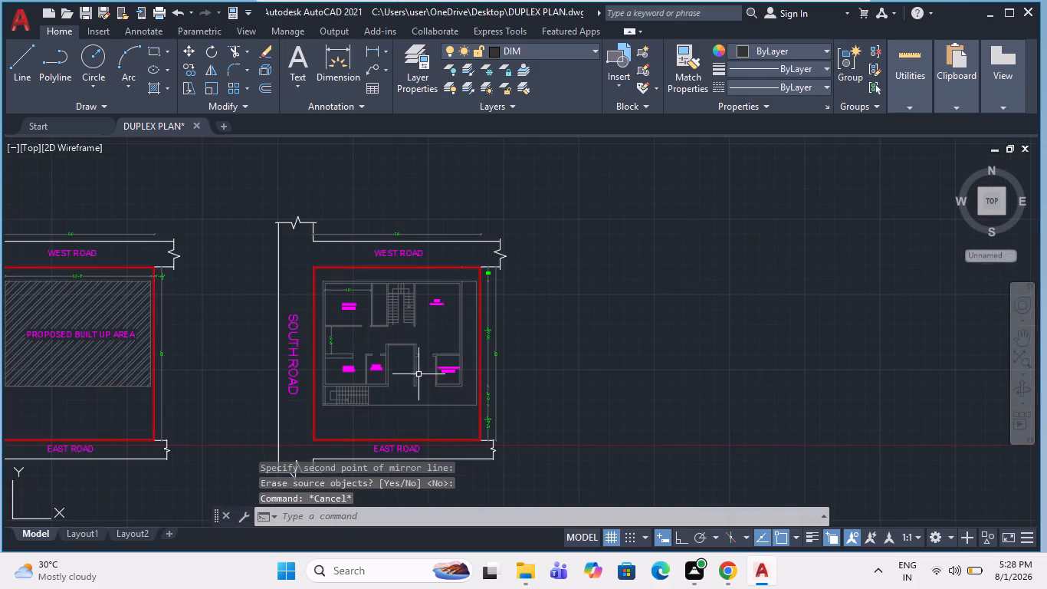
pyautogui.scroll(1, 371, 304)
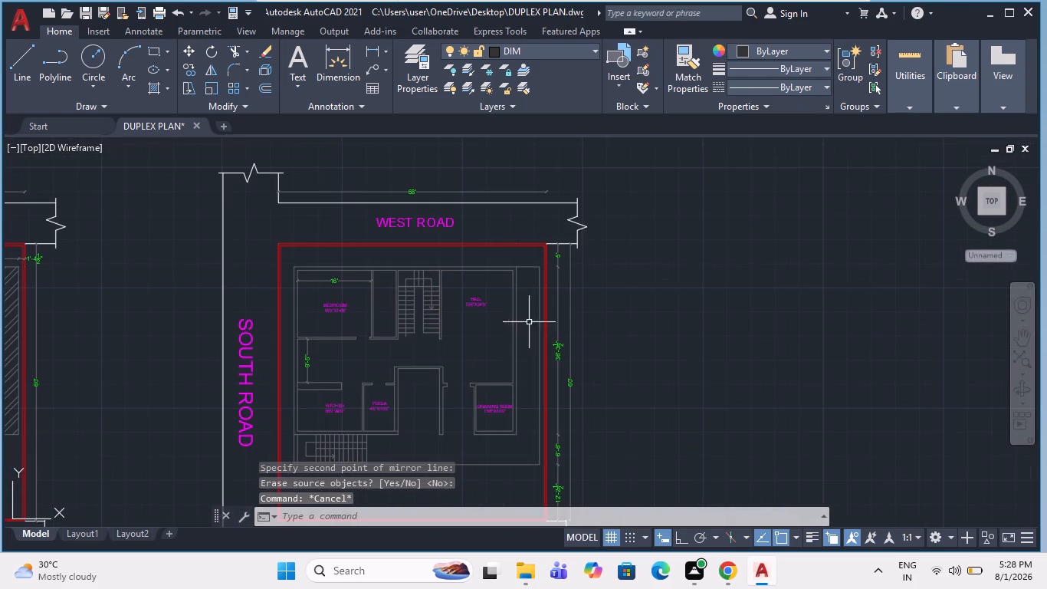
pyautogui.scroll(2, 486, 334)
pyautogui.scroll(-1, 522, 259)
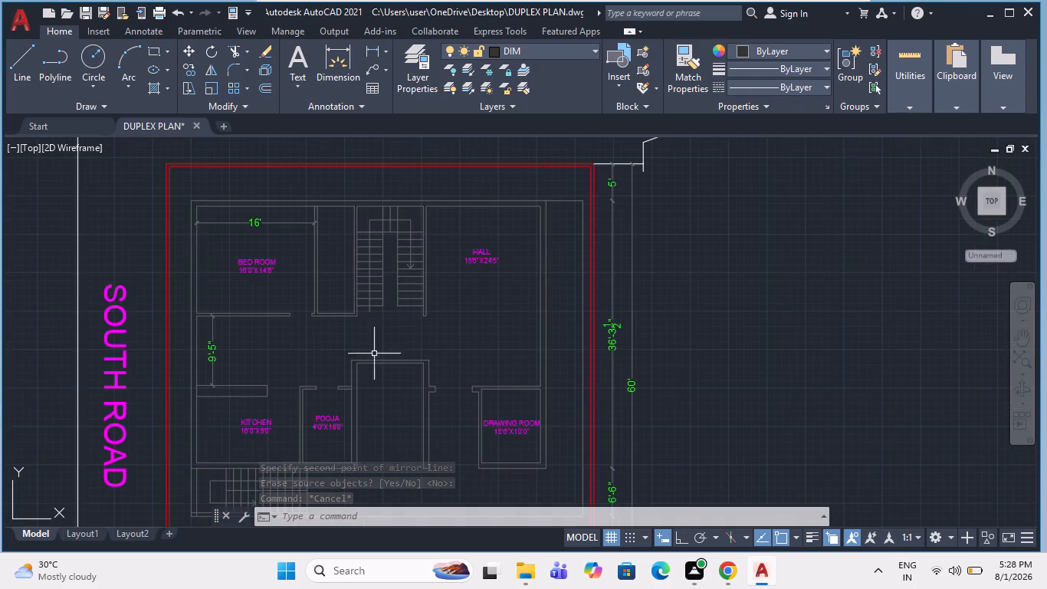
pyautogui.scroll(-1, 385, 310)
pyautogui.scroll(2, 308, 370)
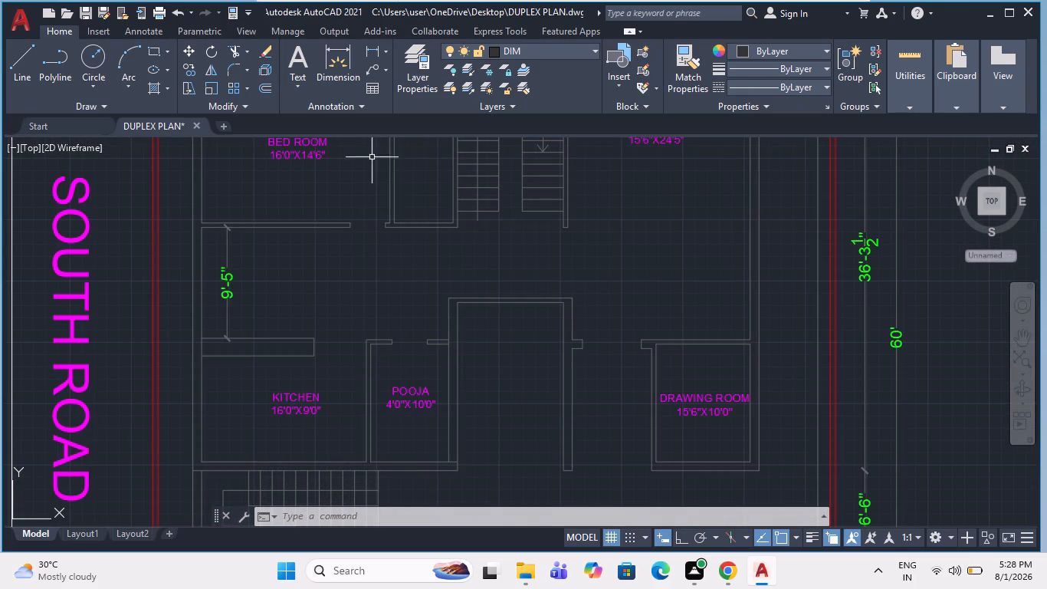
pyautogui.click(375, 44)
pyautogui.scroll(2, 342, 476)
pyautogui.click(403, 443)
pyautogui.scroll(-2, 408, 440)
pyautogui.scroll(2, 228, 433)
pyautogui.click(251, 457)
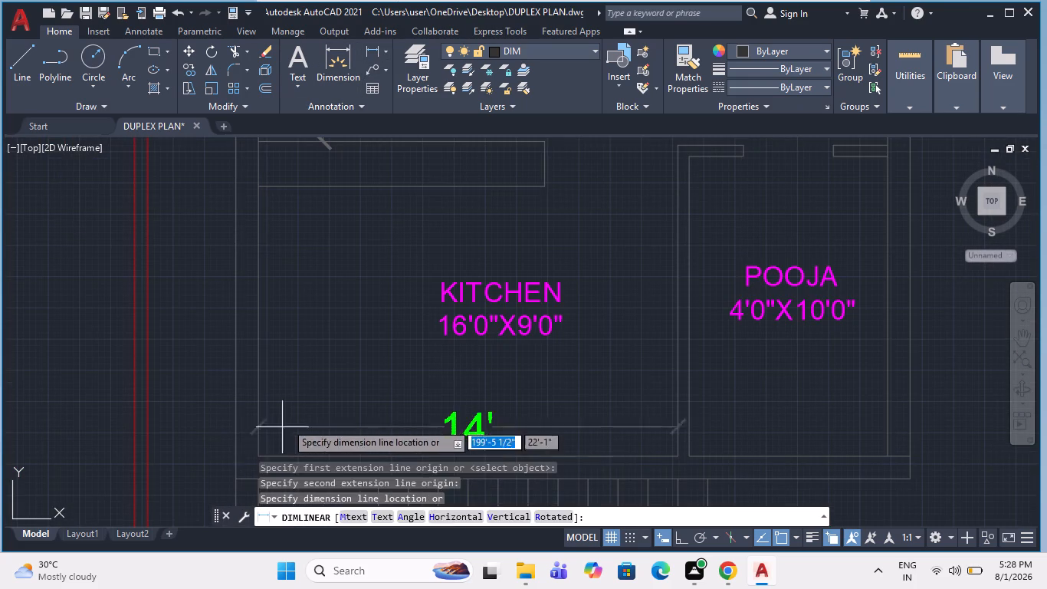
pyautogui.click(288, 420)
# Change the size line of the KITCHEN label to 14'0"X9'0".
pyautogui.scroll(-1, 293, 390)
pyautogui.doubleClick(408, 351)
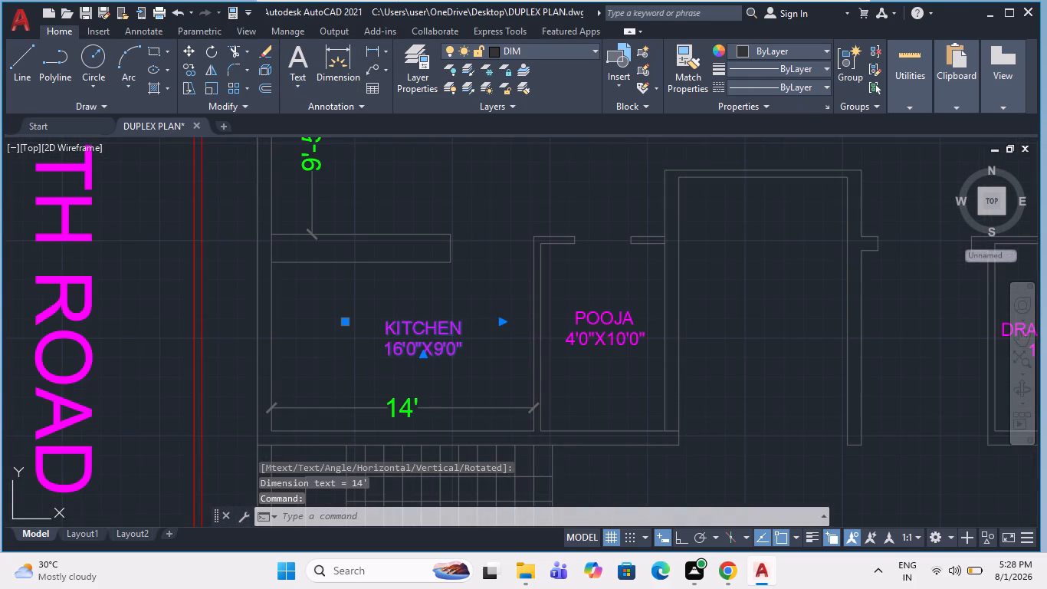
pyautogui.scroll(3, 389, 354)
pyautogui.moveTo(435, 352); pyautogui.dragTo(410, 369)
pyautogui.press('4')
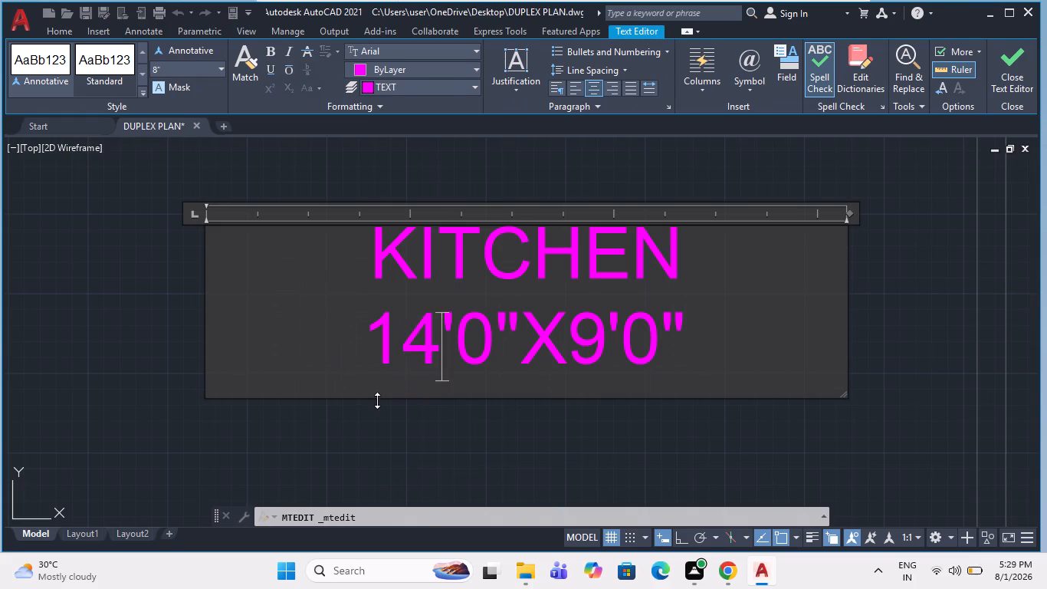
pyautogui.click(354, 435)
pyautogui.scroll(-3, 331, 398)
pyautogui.press('Escape')
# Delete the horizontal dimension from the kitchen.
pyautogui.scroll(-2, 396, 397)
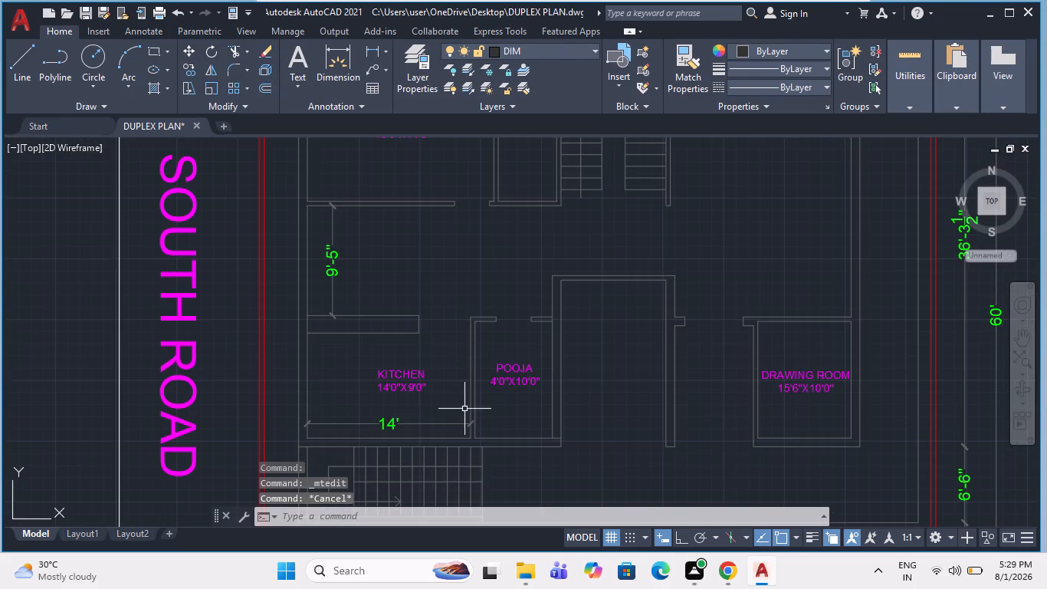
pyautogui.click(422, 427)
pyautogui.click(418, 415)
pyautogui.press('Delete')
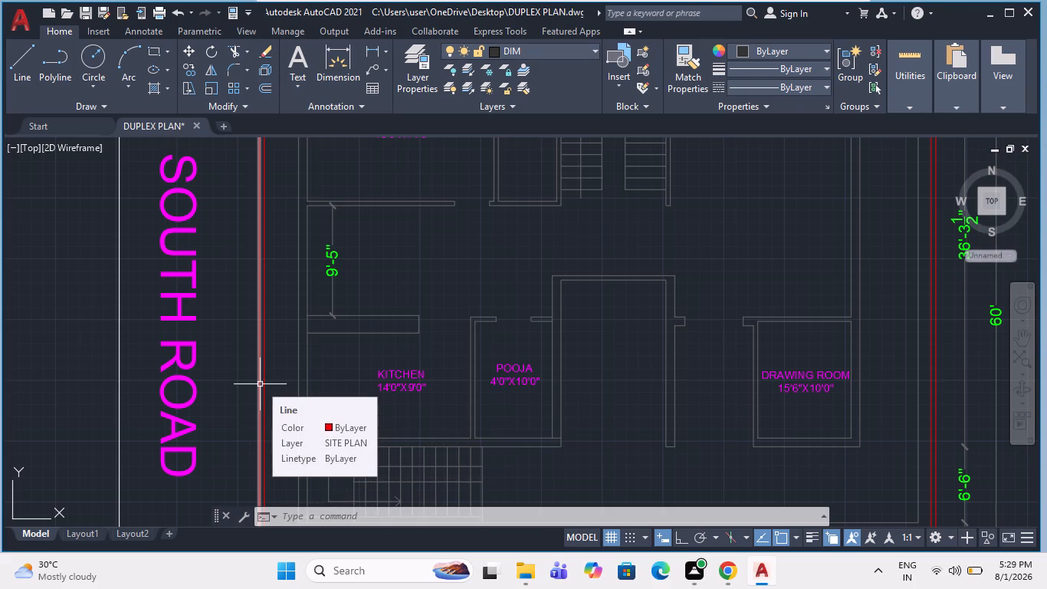
# Copy the KITCHEN label into the open area between the kitchen and the bedroom.
pyautogui.click(403, 373)
pyautogui.write('CO')
pyautogui.press('space')
pyautogui.click(403, 373)
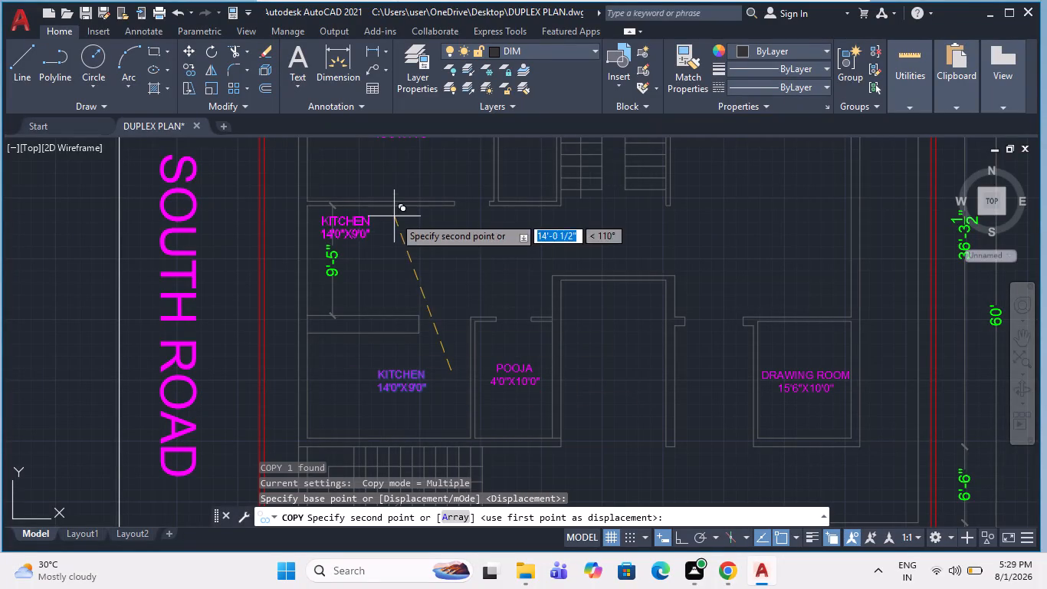
pyautogui.click(431, 248)
pyautogui.press('Escape')
# Rename the copied label DINNING and change the first value of its size line to 21'0".
pyautogui.doubleClick(389, 264)
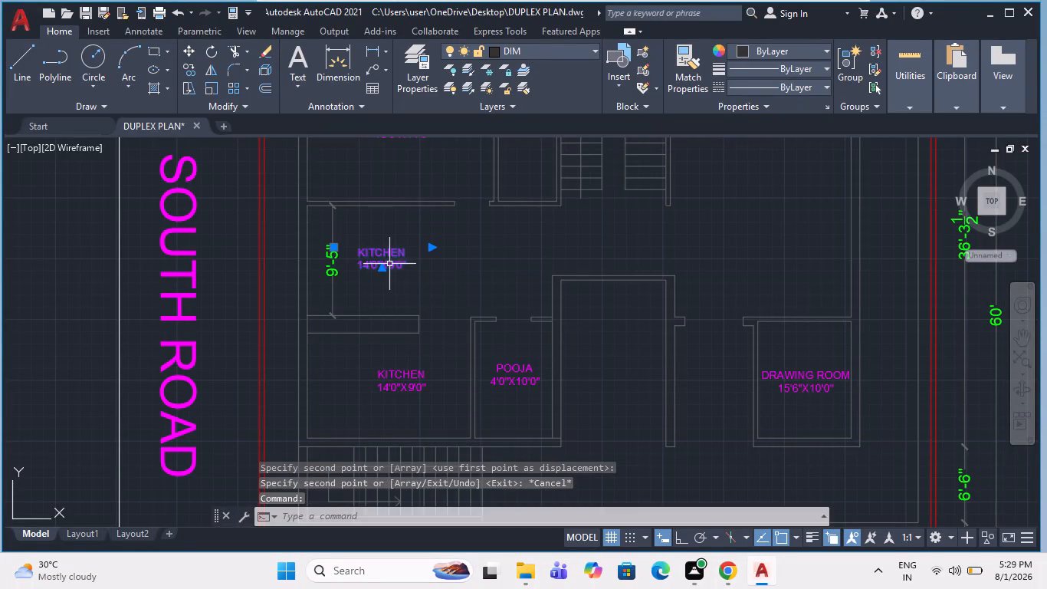
pyautogui.scroll(3, 389, 253)
pyautogui.moveTo(438, 252); pyautogui.dragTo(294, 258)
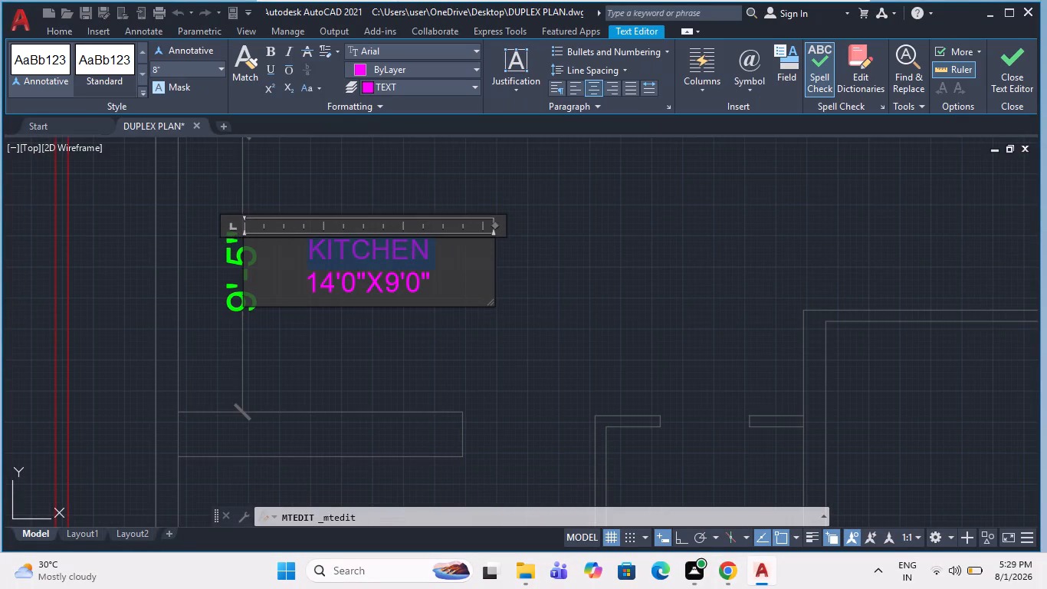
pyautogui.write('DINNIN')
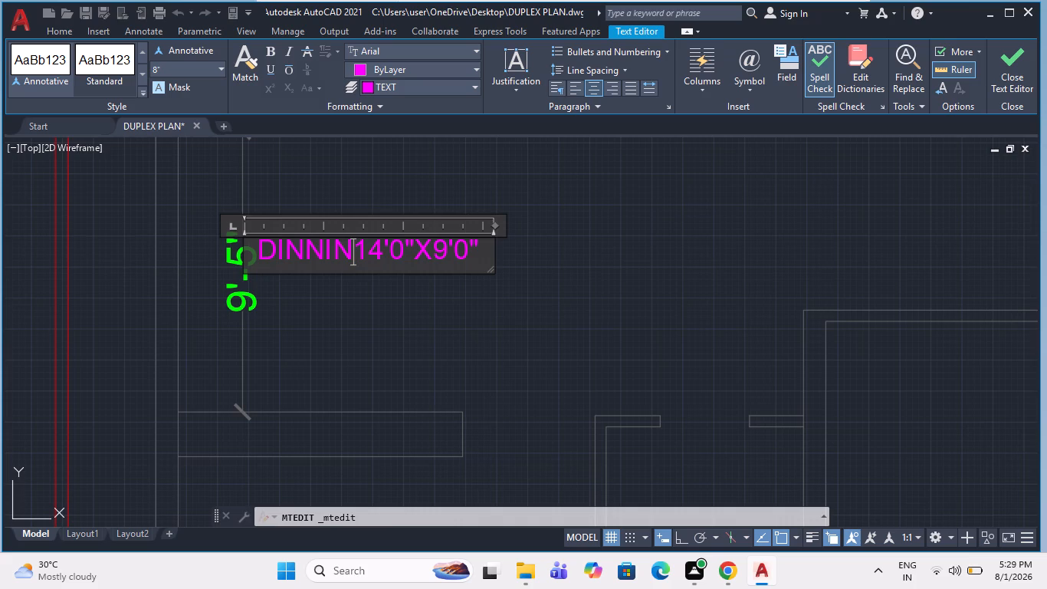
pyautogui.press('g')
pyautogui.press('Return')
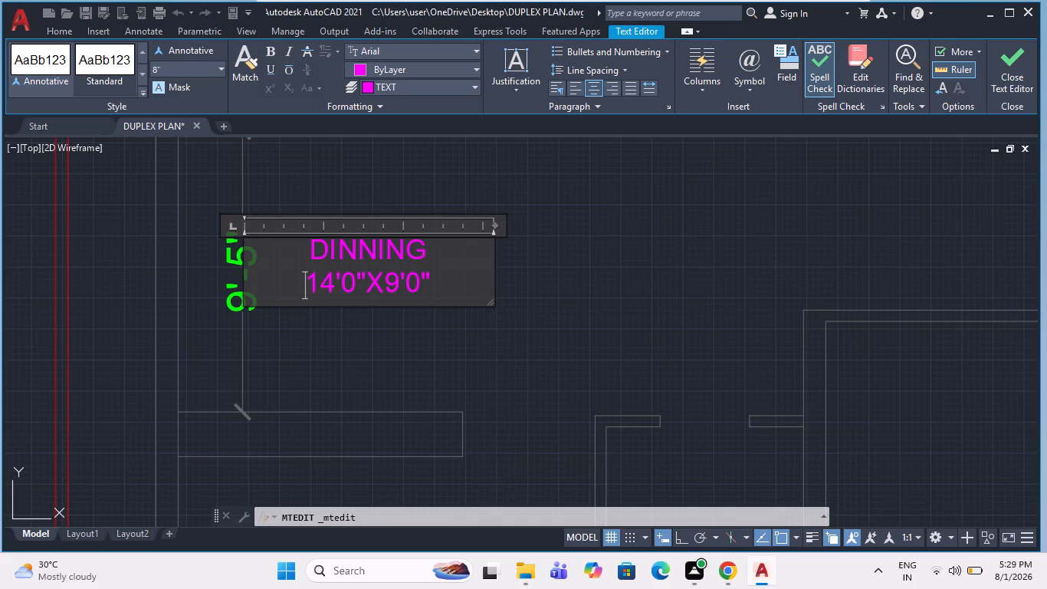
pyautogui.scroll(1, 297, 255)
pyautogui.scroll(-2, 317, 292)
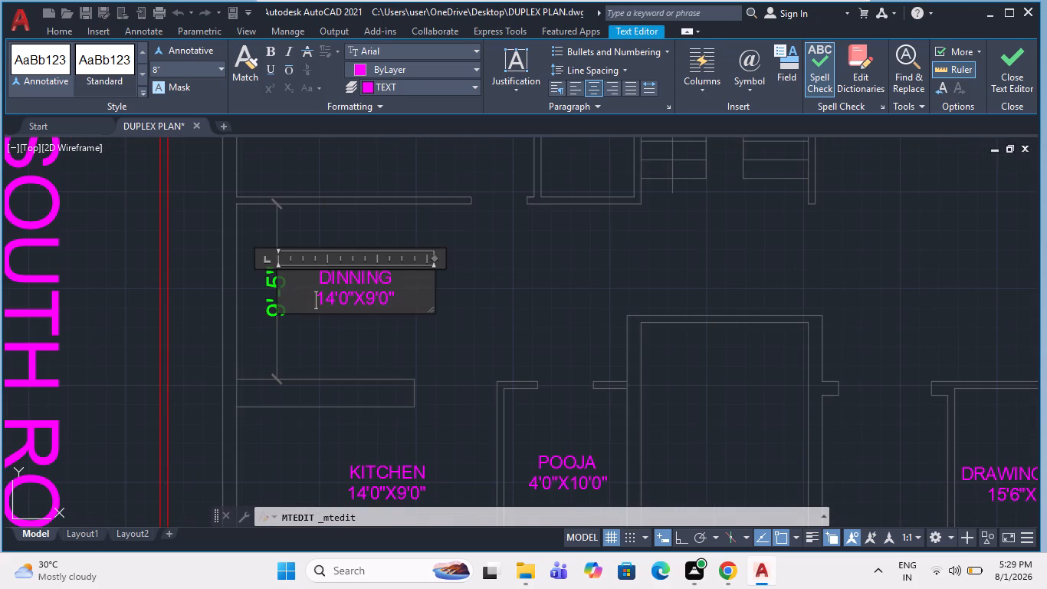
pyautogui.moveTo(336, 304); pyautogui.dragTo(326, 306)
pyautogui.moveTo(326, 306); pyautogui.dragTo(320, 308)
pyautogui.write('21')
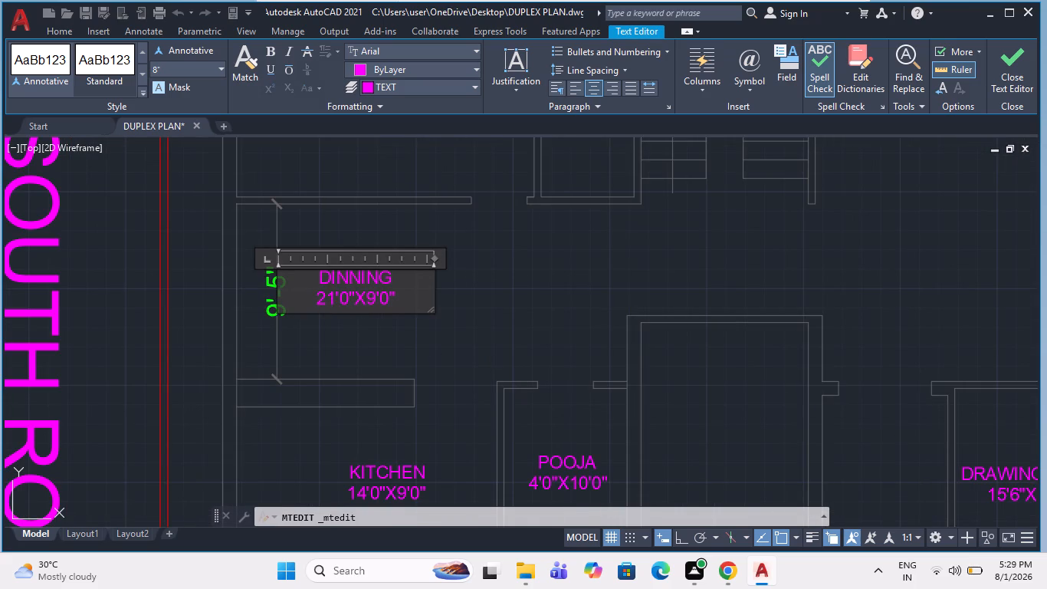
pyautogui.click(414, 403)
# Change the second value of the DINNING label's size line to 9'5".
pyautogui.doubleClick(380, 301)
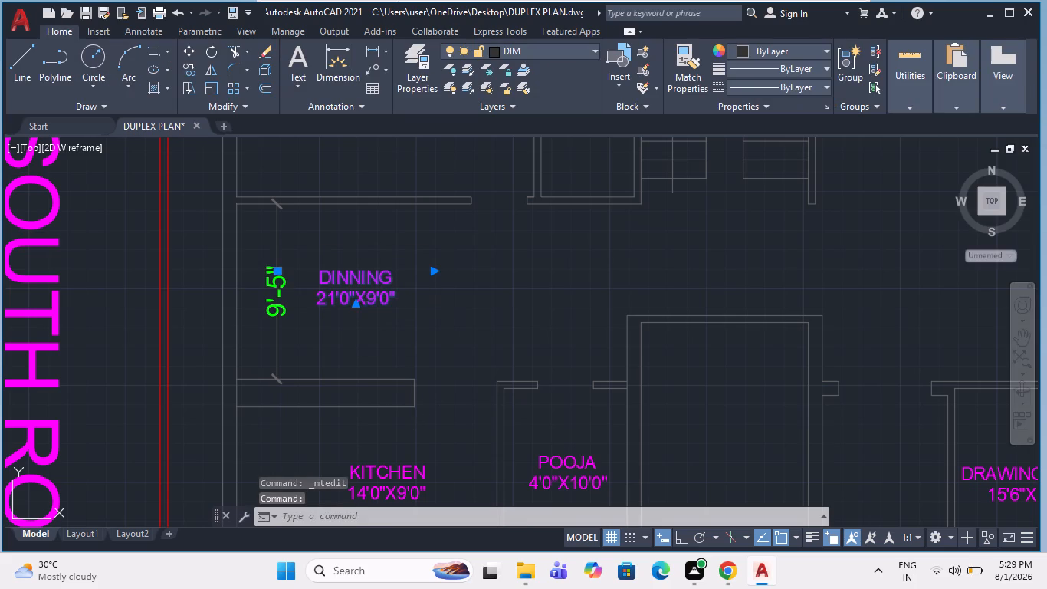
pyautogui.scroll(3, 377, 301)
pyautogui.moveTo(399, 302); pyautogui.dragTo(387, 307)
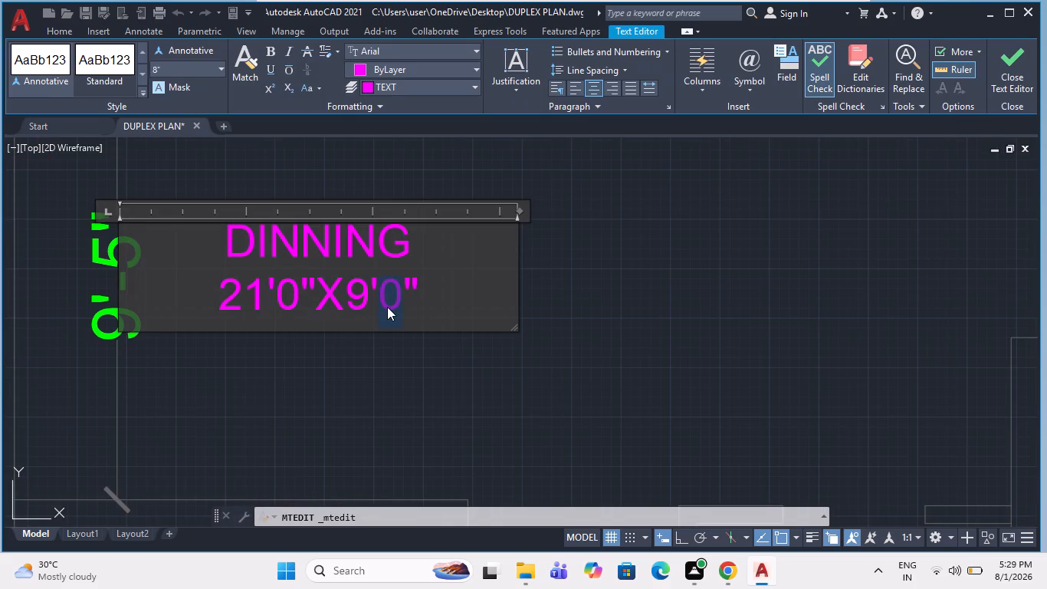
pyautogui.press('5')
pyautogui.click(388, 377)
pyautogui.scroll(-3, 320, 349)
pyautogui.press('Escape')
# Measure the dining area's width from the left outer wall to the wall corner beside POOJA, using an unplaced linear dimension.
pyautogui.click(369, 50)
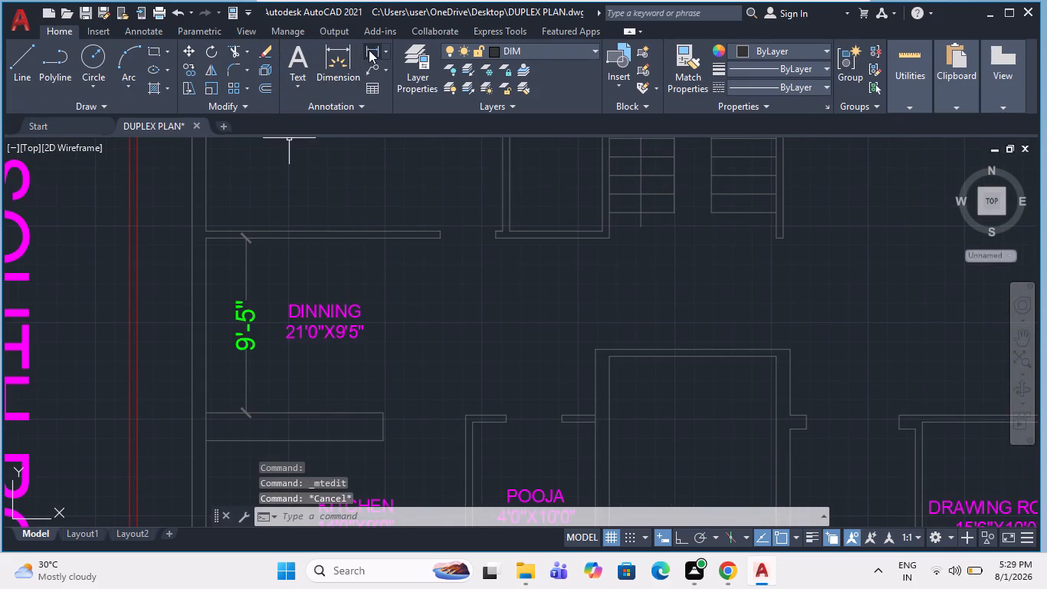
pyautogui.click(212, 359)
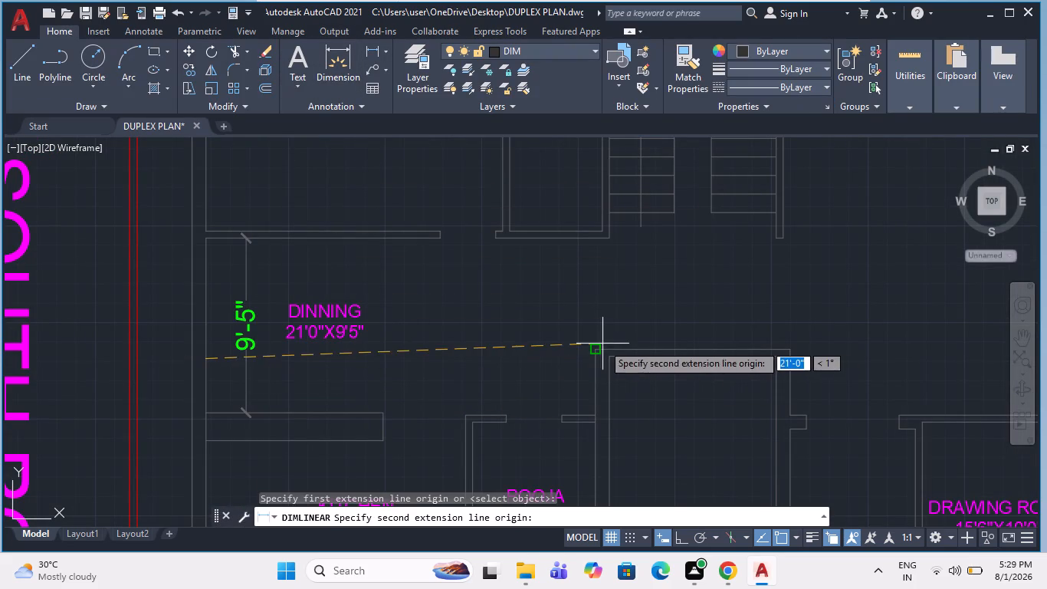
pyautogui.click(602, 347)
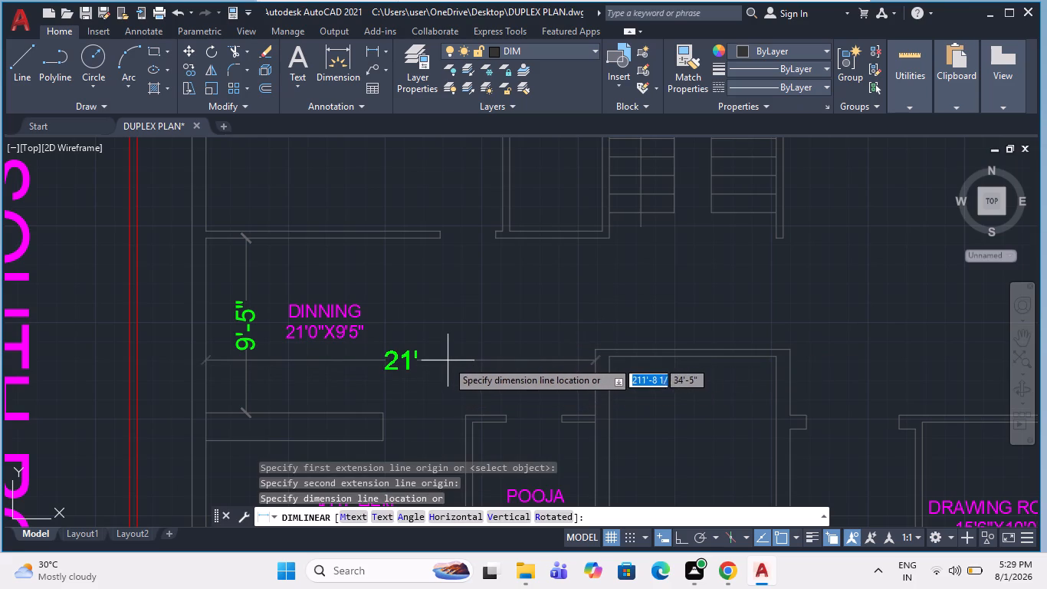
pyautogui.press('Escape')
pyautogui.scroll(-3, 356, 301)
pyautogui.press('Escape')
# Delete the vertical dimension beside the DINNING label.
pyautogui.scroll(3, 338, 321)
pyautogui.click(323, 310)
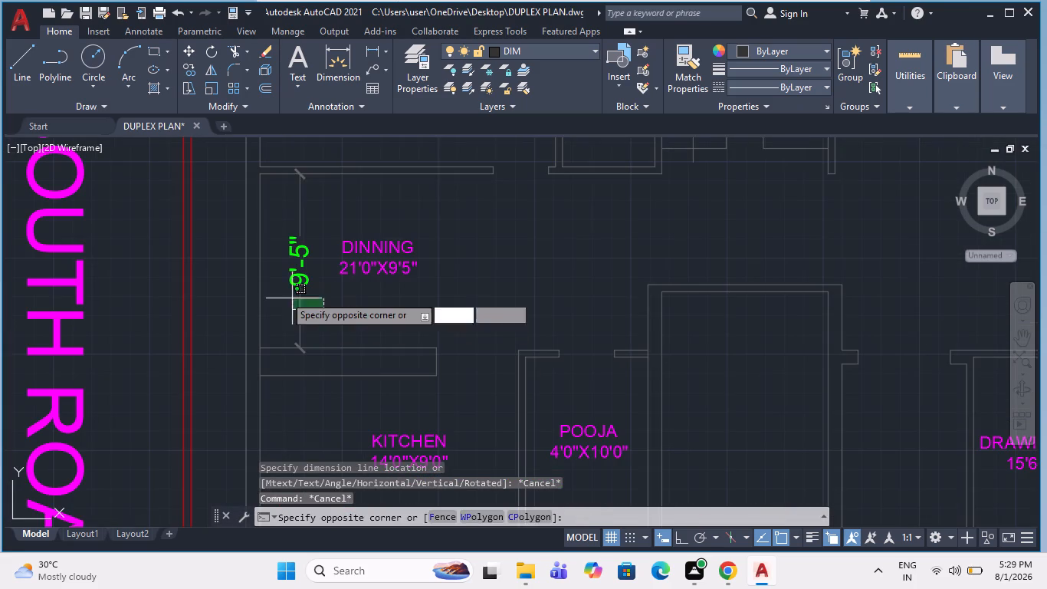
pyautogui.click(284, 294)
pyautogui.press('Delete')
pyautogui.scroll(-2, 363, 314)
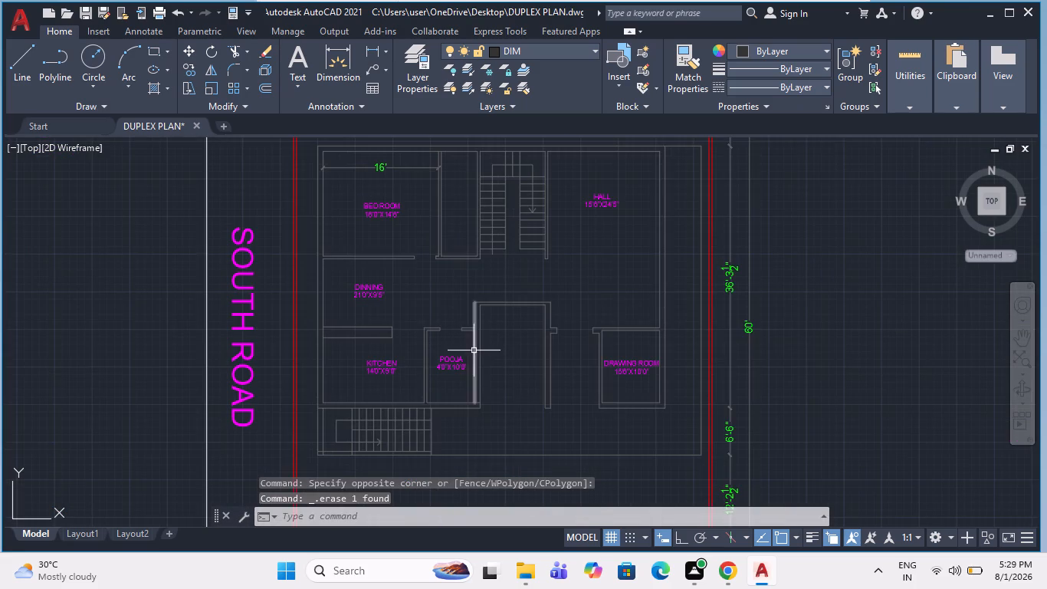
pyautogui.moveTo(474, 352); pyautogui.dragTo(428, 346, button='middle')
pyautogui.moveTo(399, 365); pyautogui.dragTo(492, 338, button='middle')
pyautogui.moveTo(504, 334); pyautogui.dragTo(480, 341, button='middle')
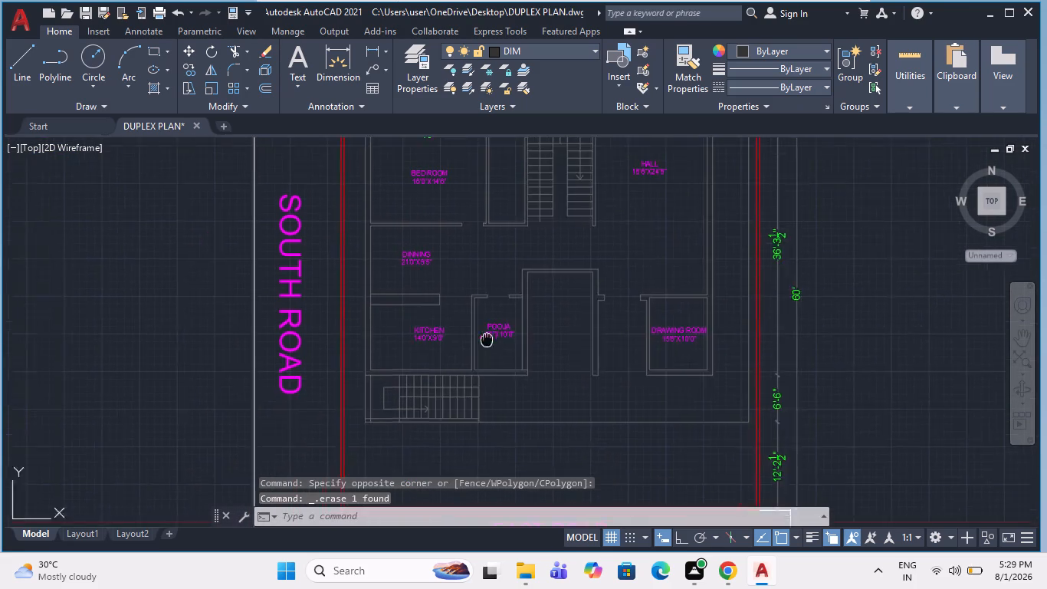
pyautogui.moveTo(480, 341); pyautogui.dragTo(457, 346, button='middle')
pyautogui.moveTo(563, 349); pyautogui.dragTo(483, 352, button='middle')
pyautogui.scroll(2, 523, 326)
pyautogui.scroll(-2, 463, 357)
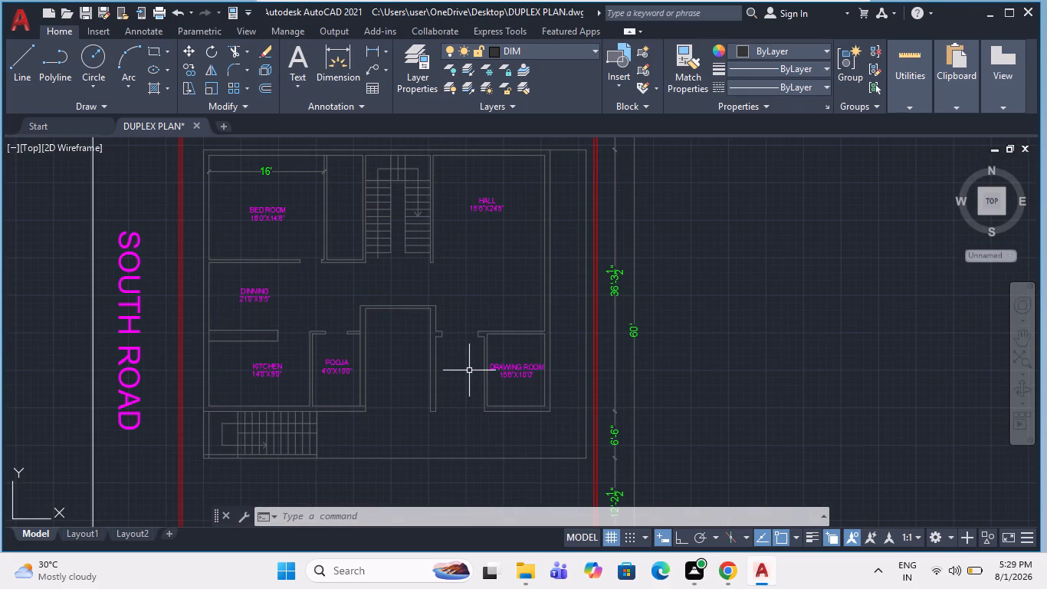
# Turn on Ortho and draw an opening jamb line across the drawing room's bottom wall, 4.5" in from the right inner corner.
pyautogui.scroll(3, 576, 430)
pyautogui.write('L')
pyautogui.press('space')
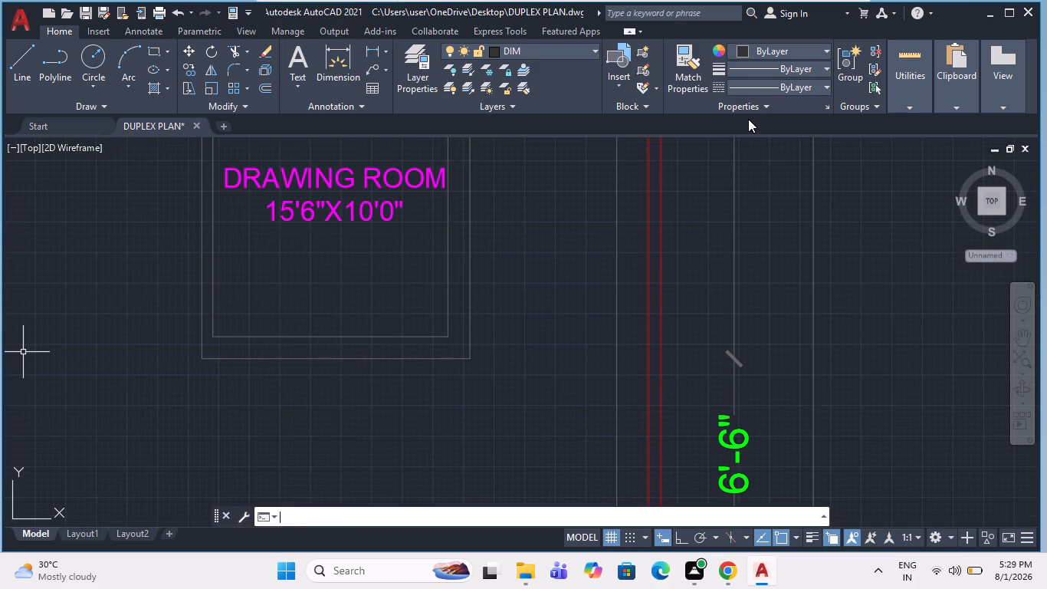
pyautogui.click(441, 332)
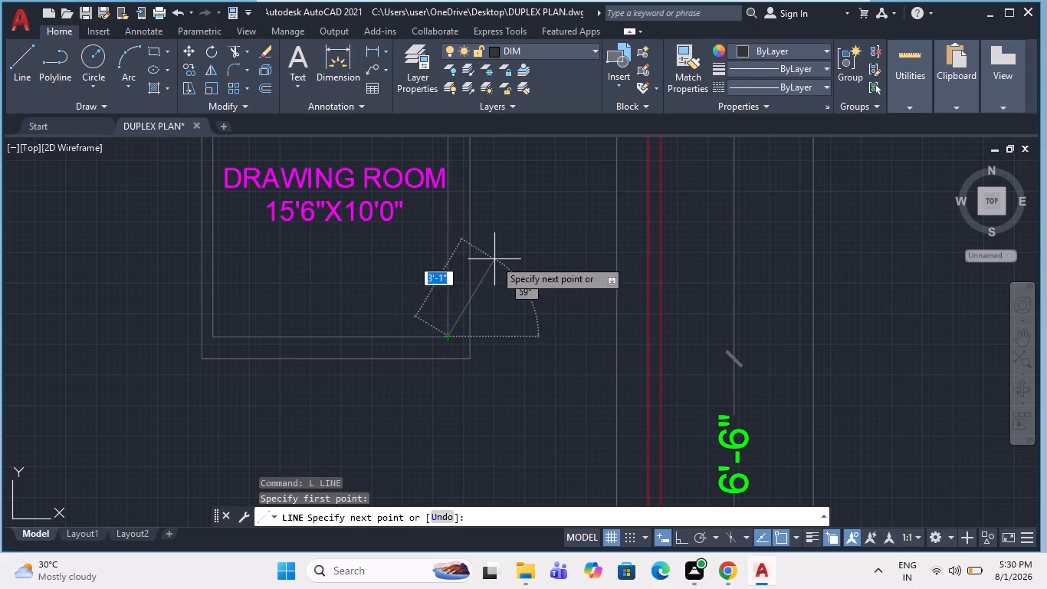
pyautogui.press('F8')
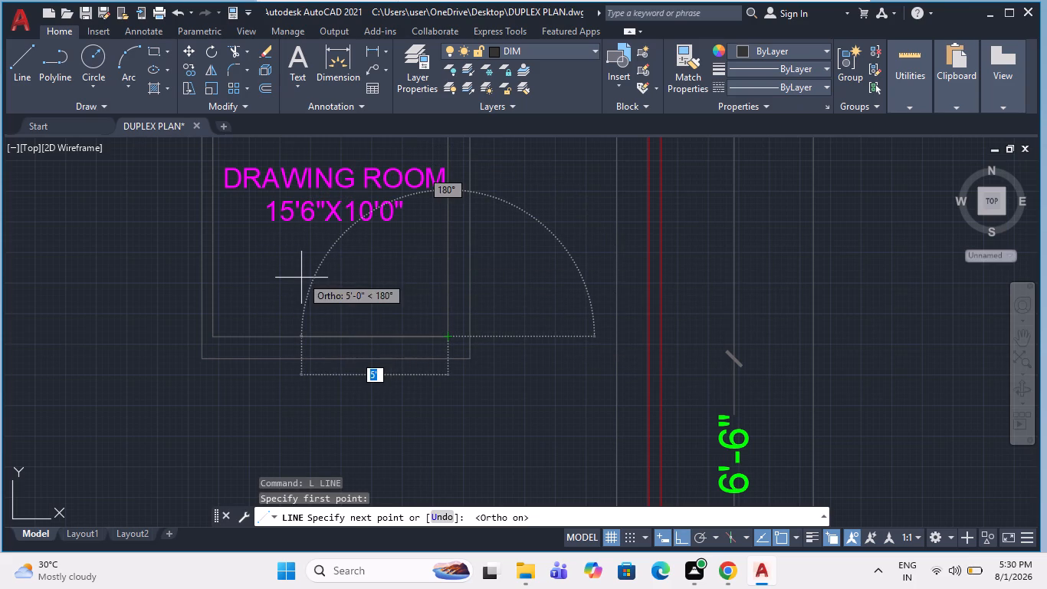
pyautogui.write('4.5"')
pyautogui.press('Return')
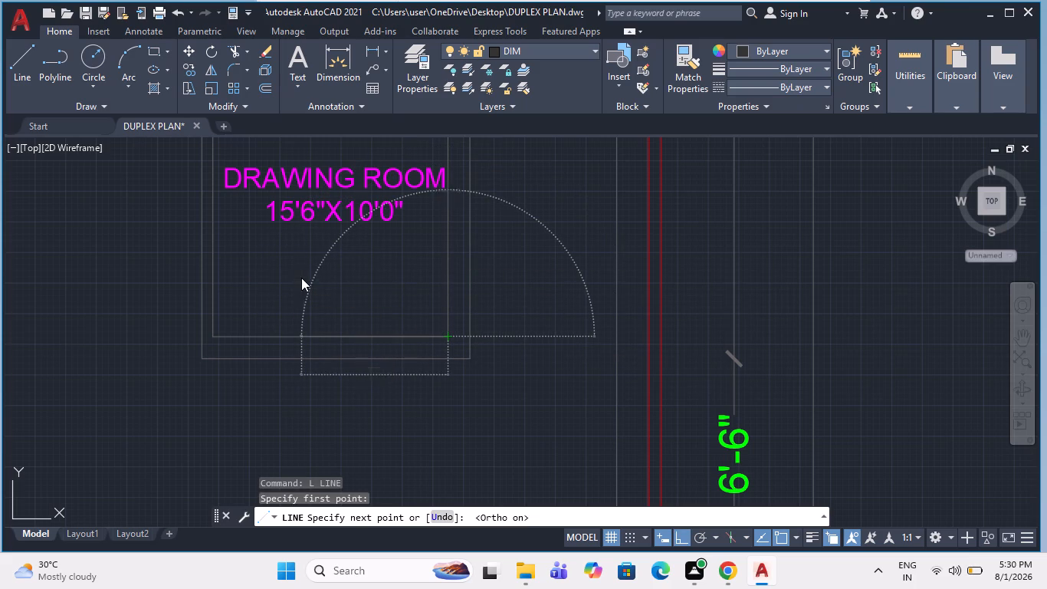
pyautogui.click(439, 359)
pyautogui.press('Escape')
# Offset the new jamb line 3.5' to the left along the drawing room's bottom wall.
pyautogui.press('o')
pyautogui.press('Return')
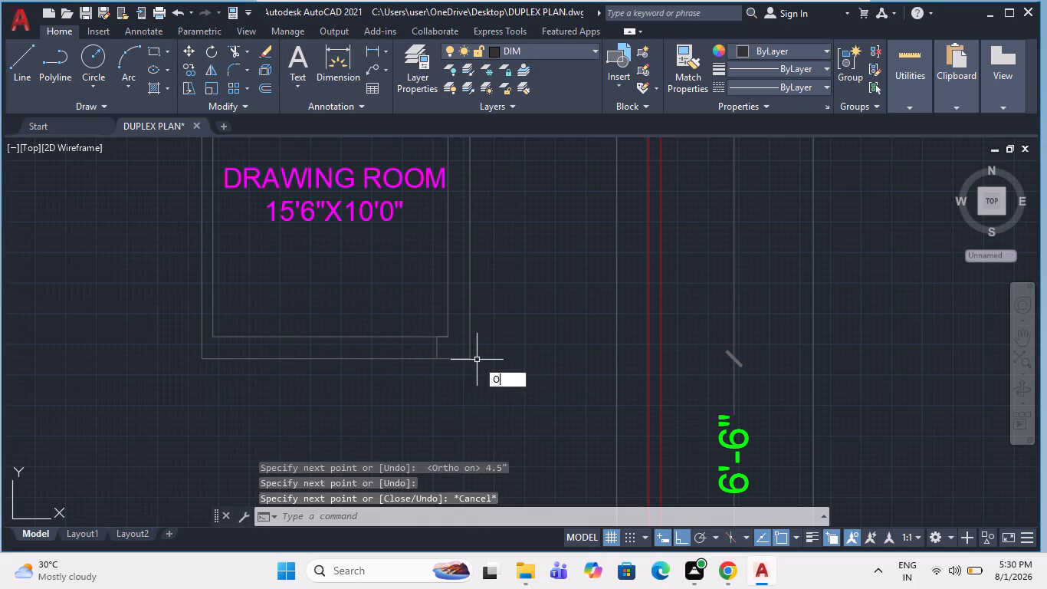
pyautogui.write('3.4')
pyautogui.press('BackSpace')
pyautogui.press('5')
pyautogui.press("'")
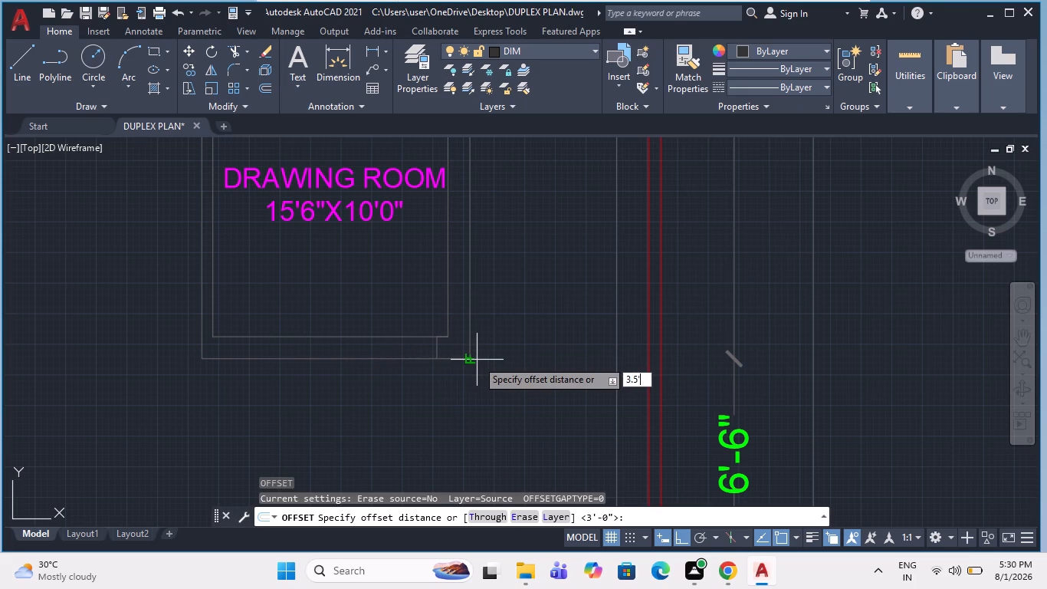
pyautogui.press('Return')
pyautogui.click(435, 352)
pyautogui.click(351, 358)
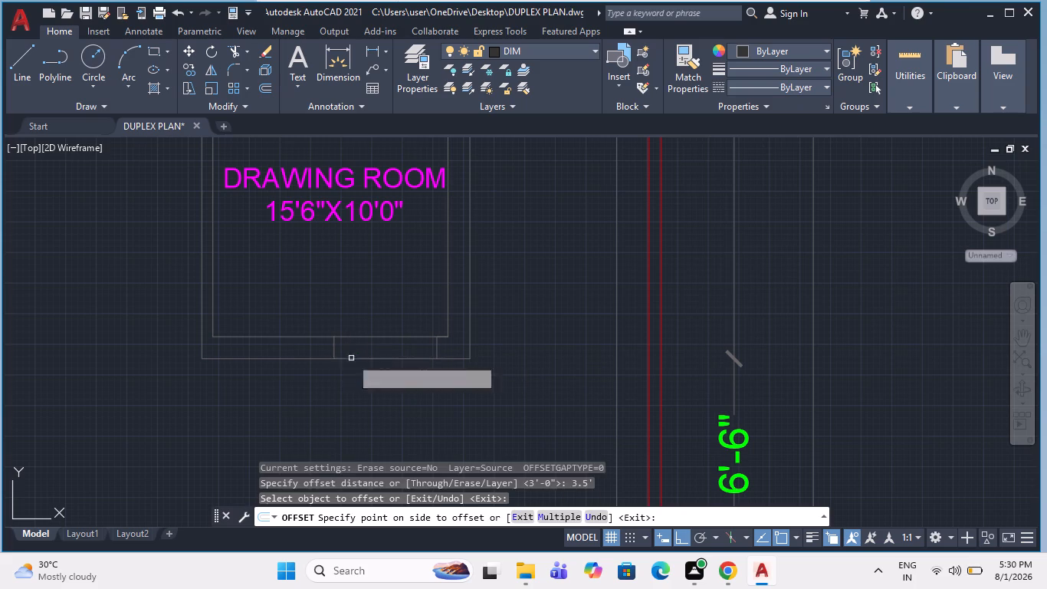
pyautogui.press('Escape')
# Trim both faces of the drawing room's bottom wall between the two jamb lines to cut the opening.
pyautogui.write('TR')
pyautogui.press('space')
pyautogui.moveTo(394, 304); pyautogui.dragTo(374, 403)
pyautogui.press('Escape')
pyautogui.scroll(-1, 435, 379)
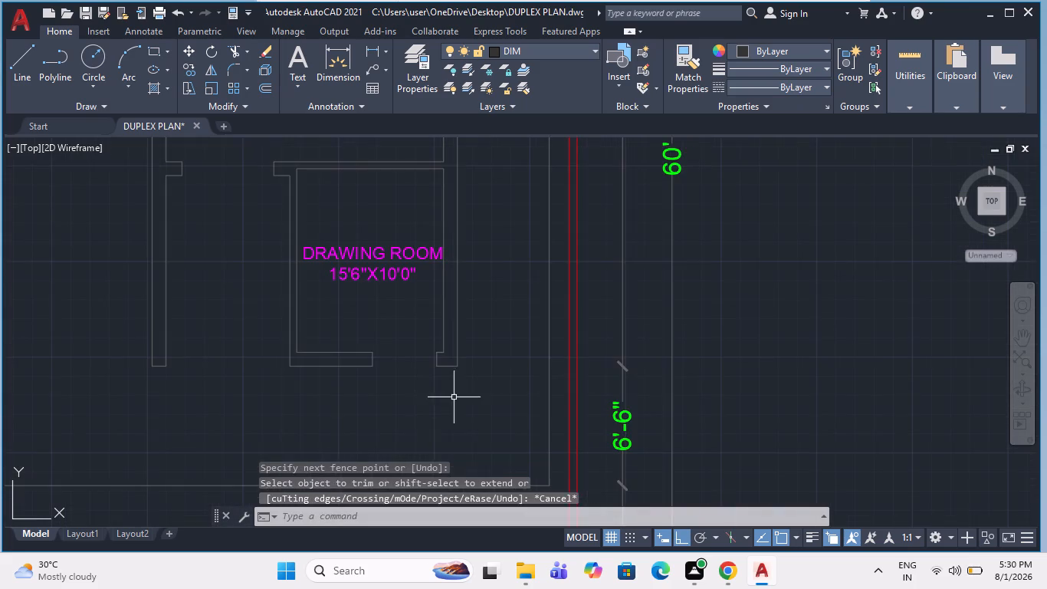
# Fillet the outer face of the drawing room's bottom wall to its right outer wall line, extending the face across the door opening.
pyautogui.press('Escape')
pyautogui.scroll(-2, 425, 397)
pyautogui.press('Escape')
pyautogui.scroll(3, 395, 407)
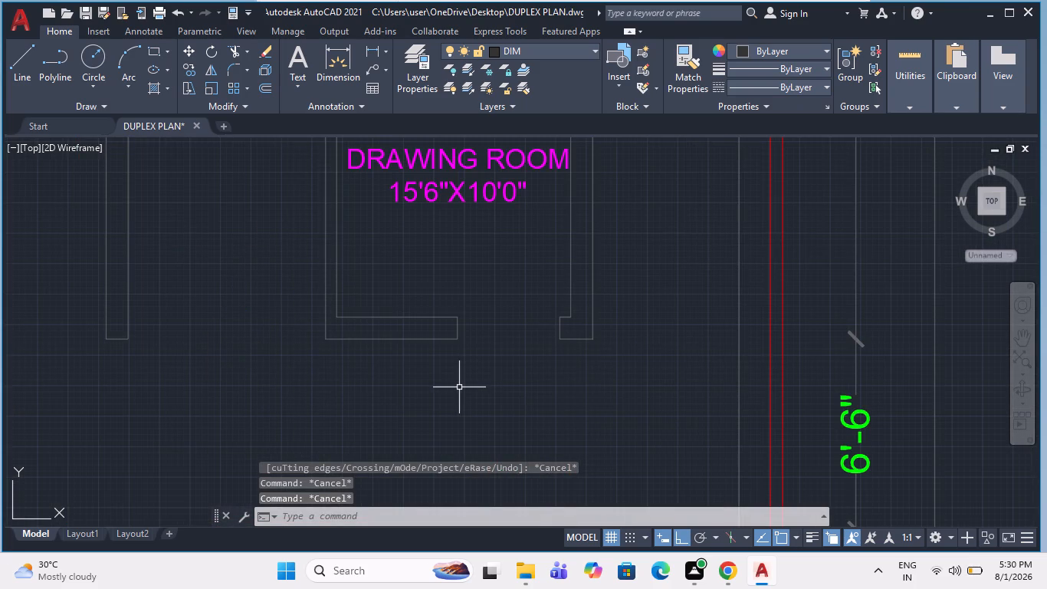
pyautogui.press('l')
pyautogui.press('space')
pyautogui.press('Escape')
pyautogui.write('F')
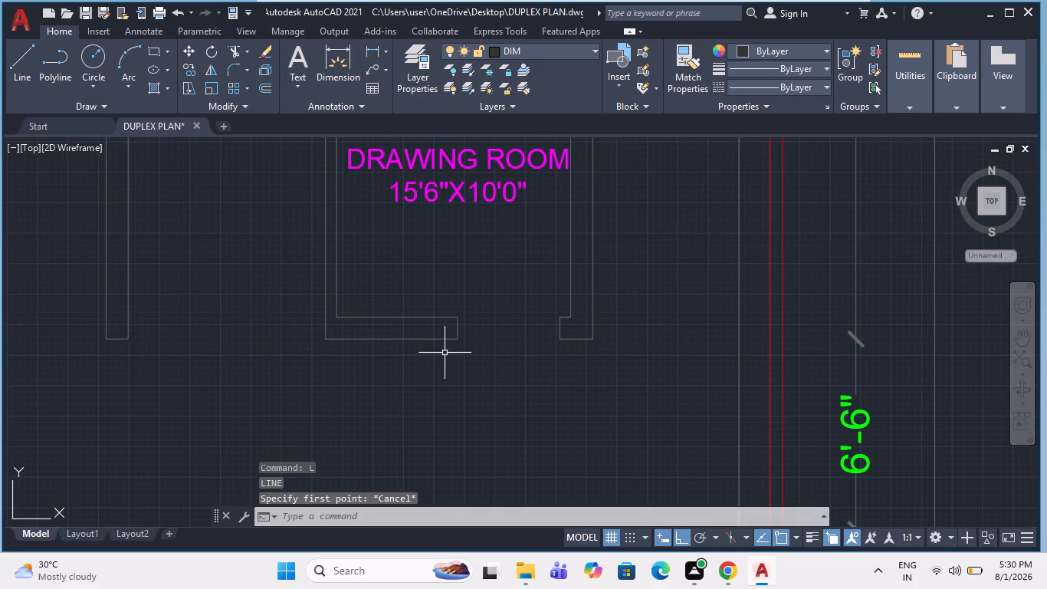
pyautogui.press('space')
pyautogui.click(430, 338)
pyautogui.click(592, 296)
pyautogui.press('Escape')
# Fillet the lower face of the wall stub opposite the drawing room to the room's left outer wall line, spanning the upper opening.
pyautogui.scroll(-2, 595, 360)
pyautogui.scroll(2, 393, 196)
pyautogui.press('space')
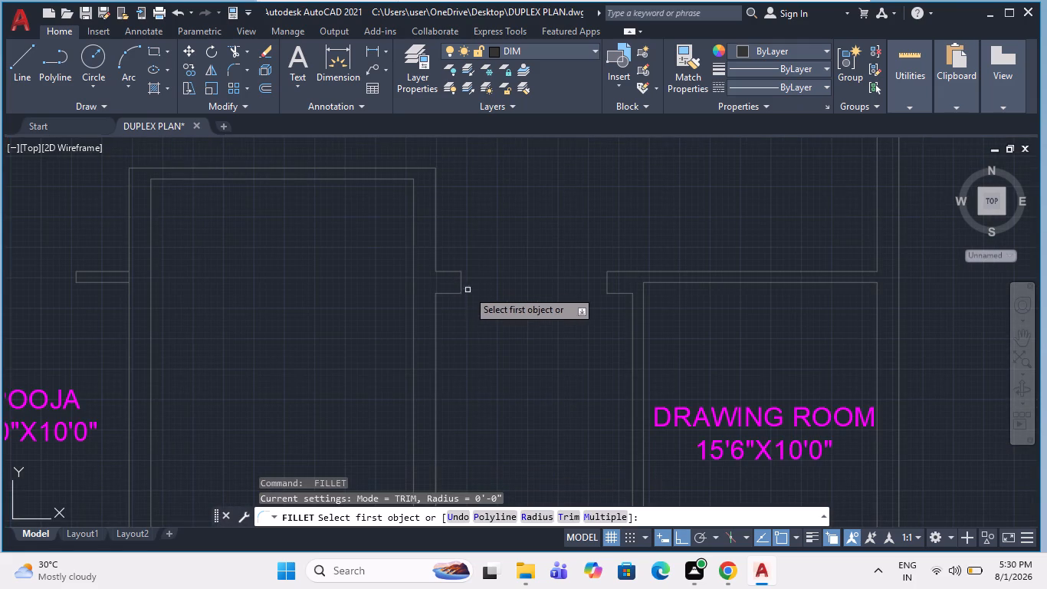
pyautogui.click(450, 296)
pyautogui.click(452, 295)
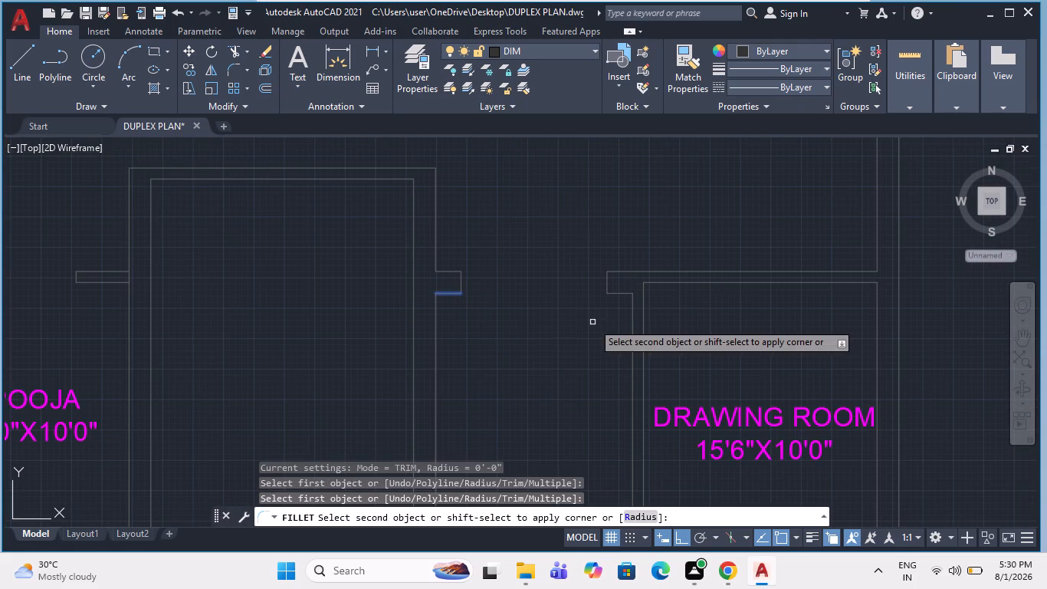
pyautogui.click(634, 325)
pyautogui.press('Escape')
pyautogui.scroll(-3, 522, 303)
pyautogui.press('Escape')
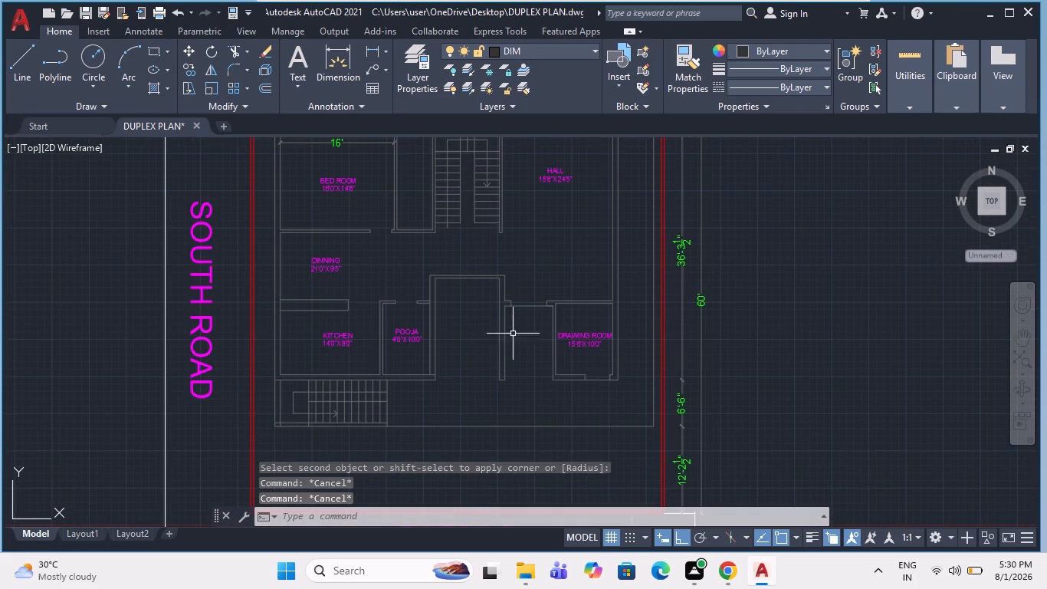
# Insert the recently used dynamic door block in the empty hall area above the drawing room.
pyautogui.scroll(-1, 417, 344)
pyautogui.scroll(2, 351, 312)
pyautogui.press('Escape')
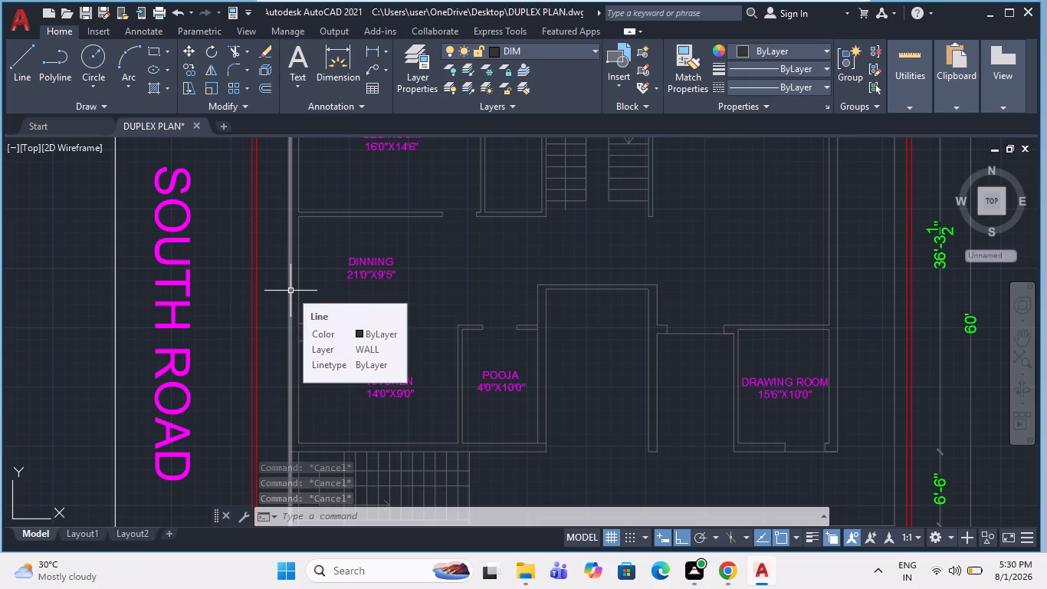
pyautogui.scroll(-1, 312, 304)
pyautogui.scroll(-1, 378, 300)
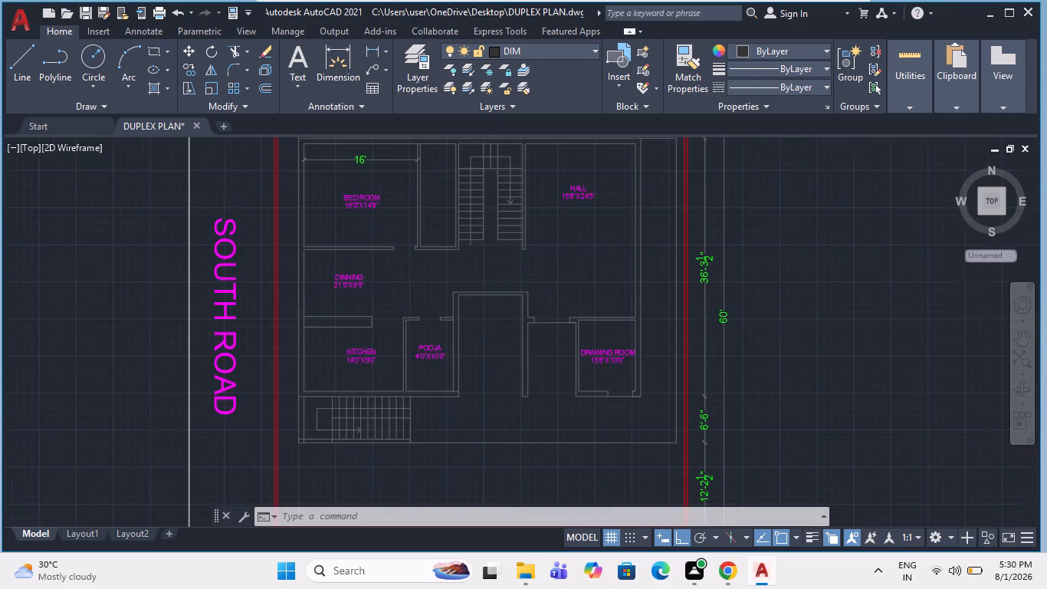
pyautogui.moveTo(505, 311); pyautogui.dragTo(478, 318, button='middle')
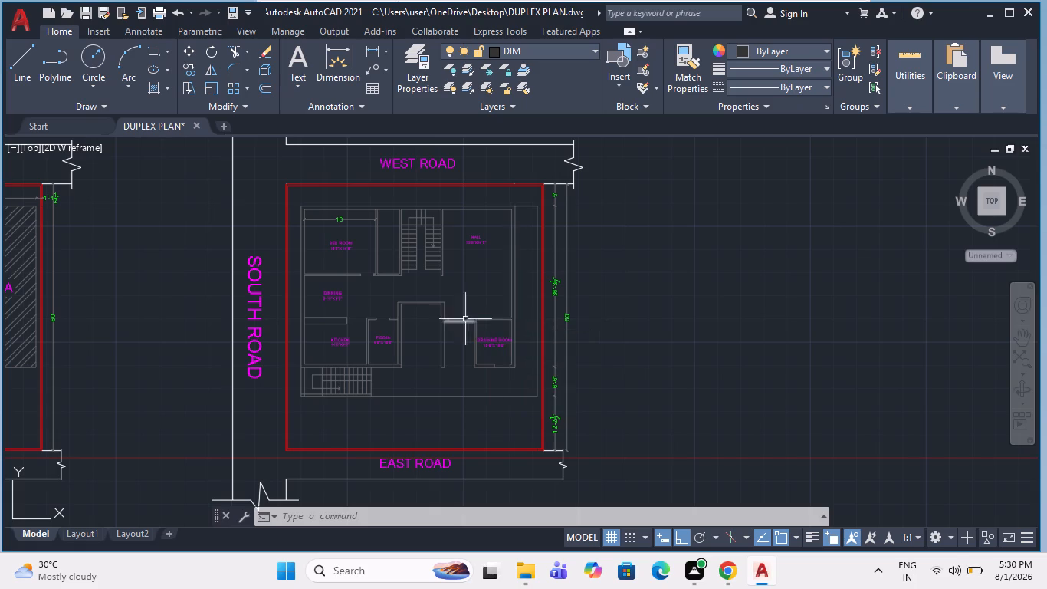
pyautogui.scroll(2, 508, 347)
pyautogui.moveTo(480, 310); pyautogui.dragTo(443, 332, button='middle')
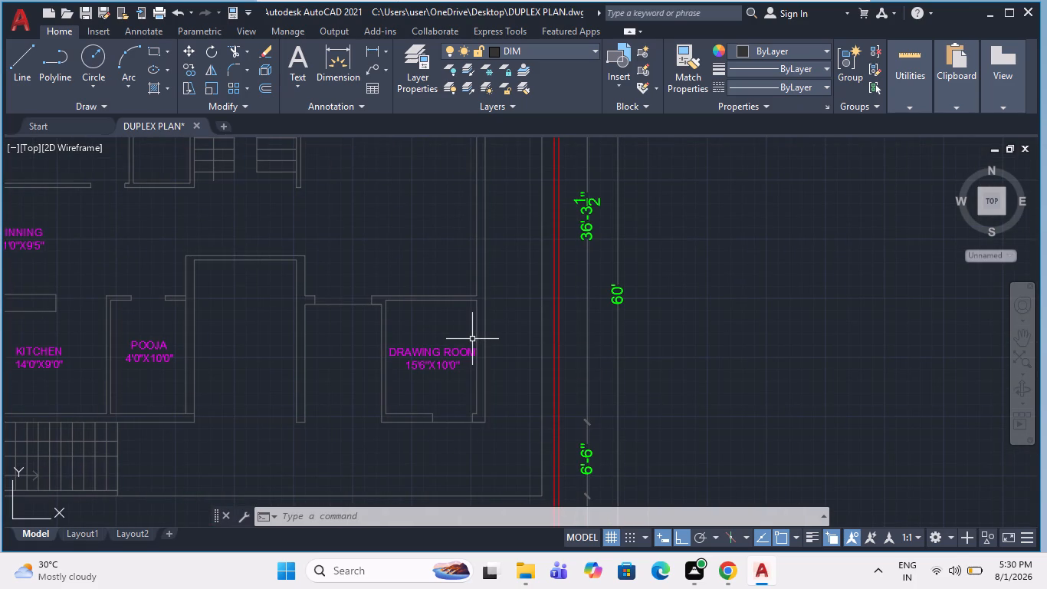
pyautogui.write('I')
pyautogui.press('space')
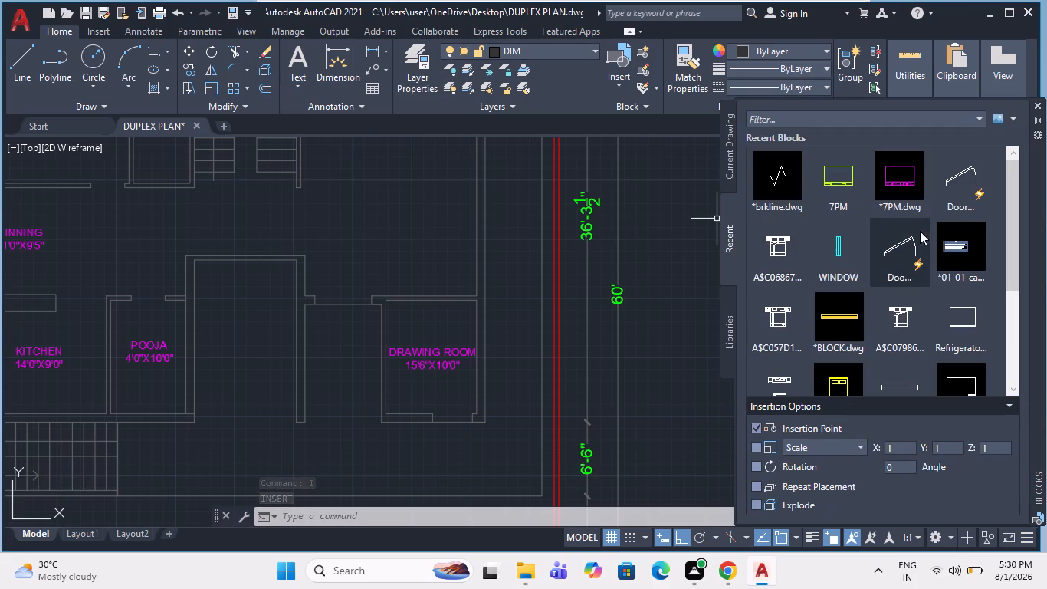
pyautogui.moveTo(898, 254); pyautogui.dragTo(375, 247)
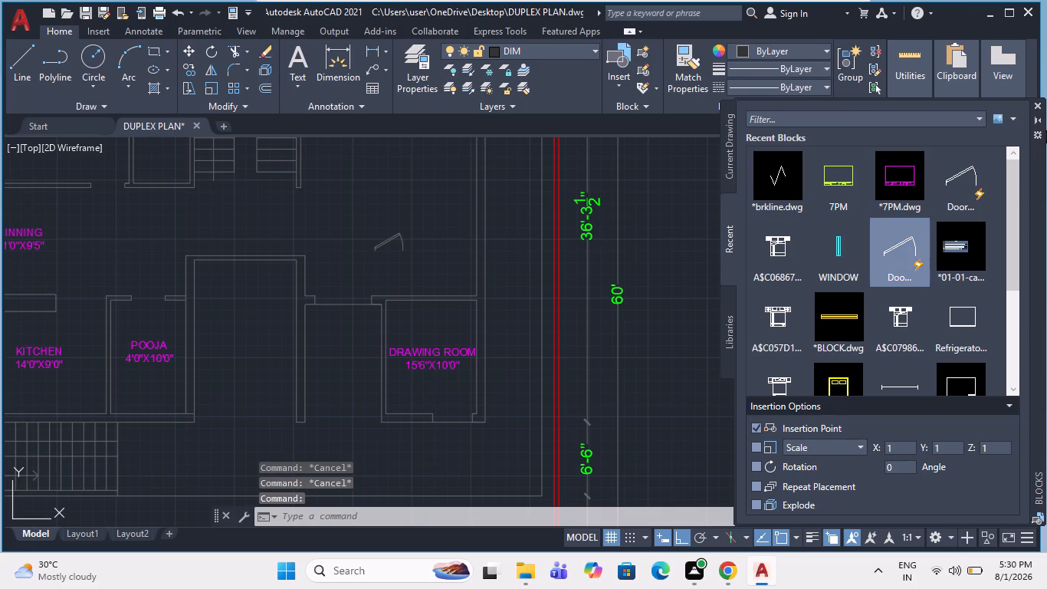
pyautogui.click(1039, 107)
# Select the door block placed above the drawing room.
pyautogui.scroll(1, 387, 258)
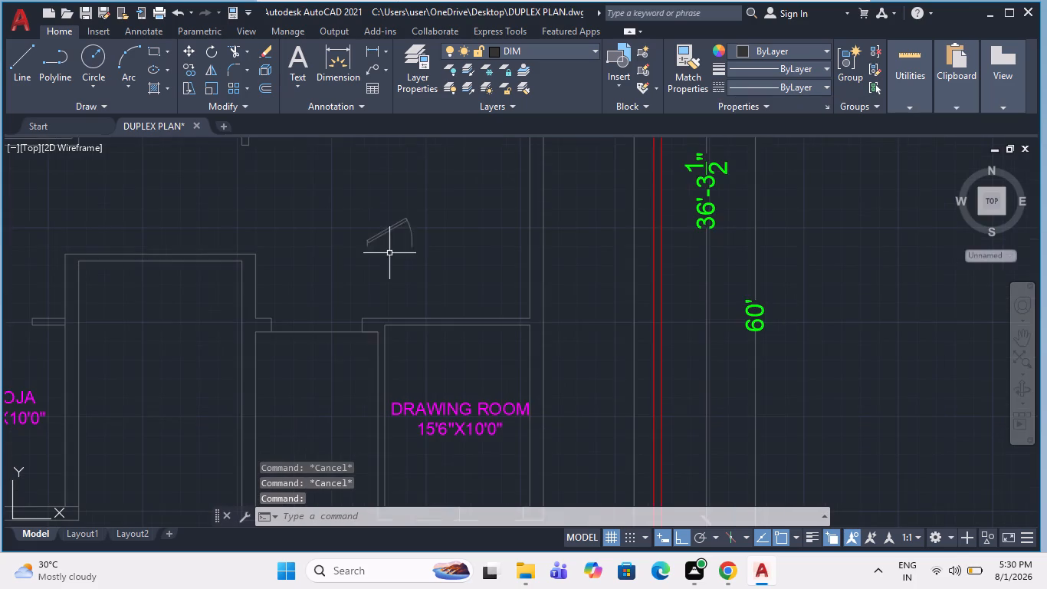
pyautogui.click(391, 226)
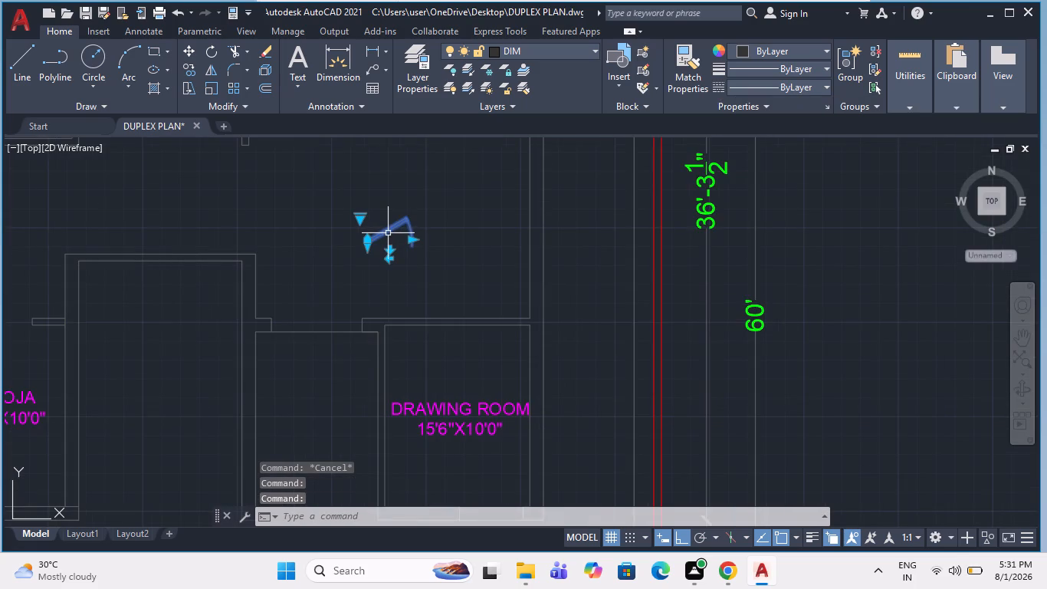
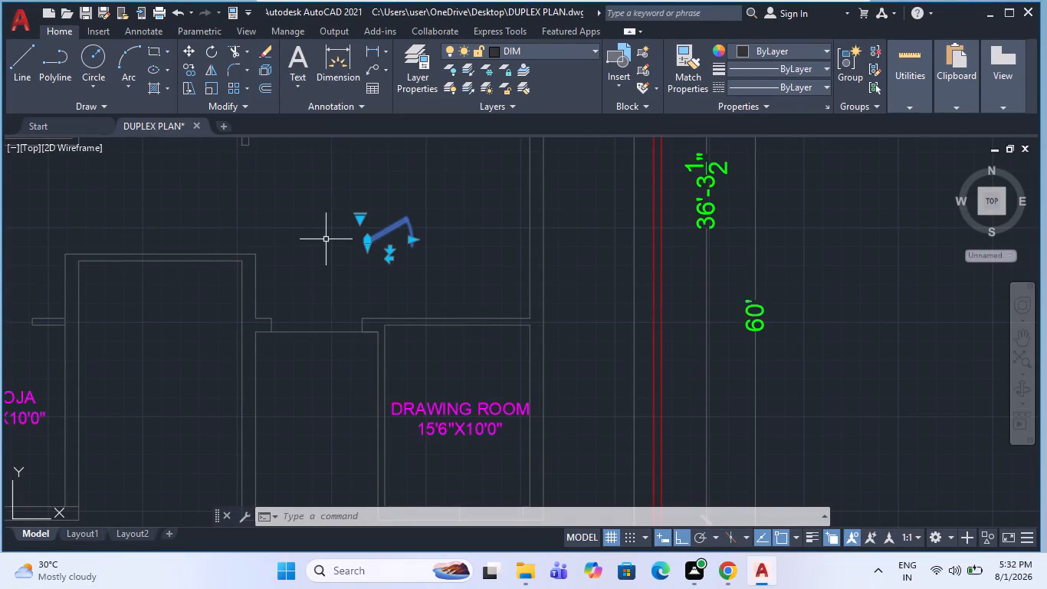
# Set the door block above the drawing room to the Open 90º swing.
pyautogui.scroll(3, 334, 235)
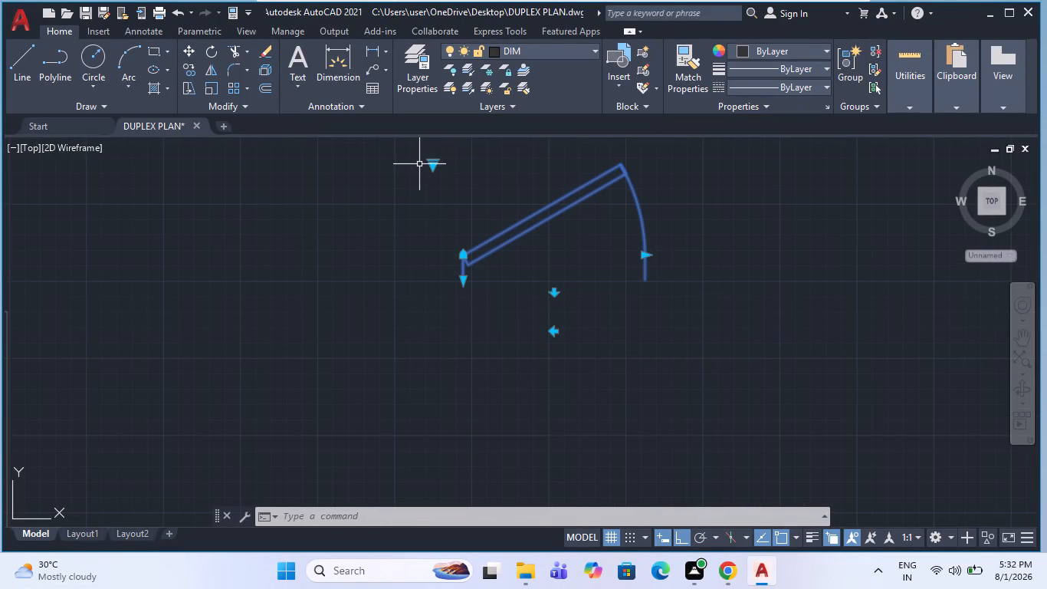
pyautogui.click(432, 163)
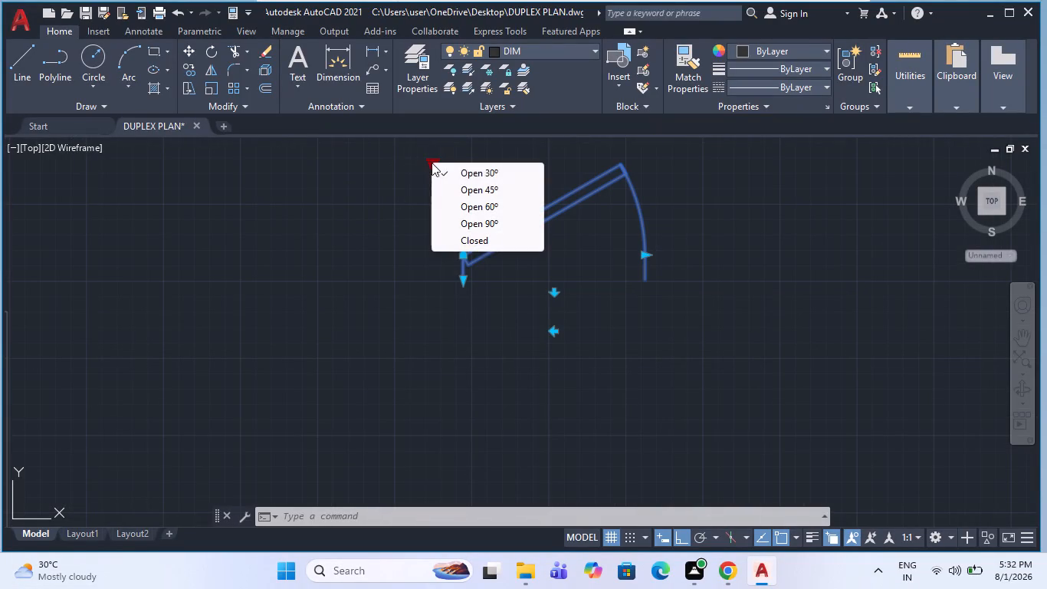
pyautogui.click(466, 222)
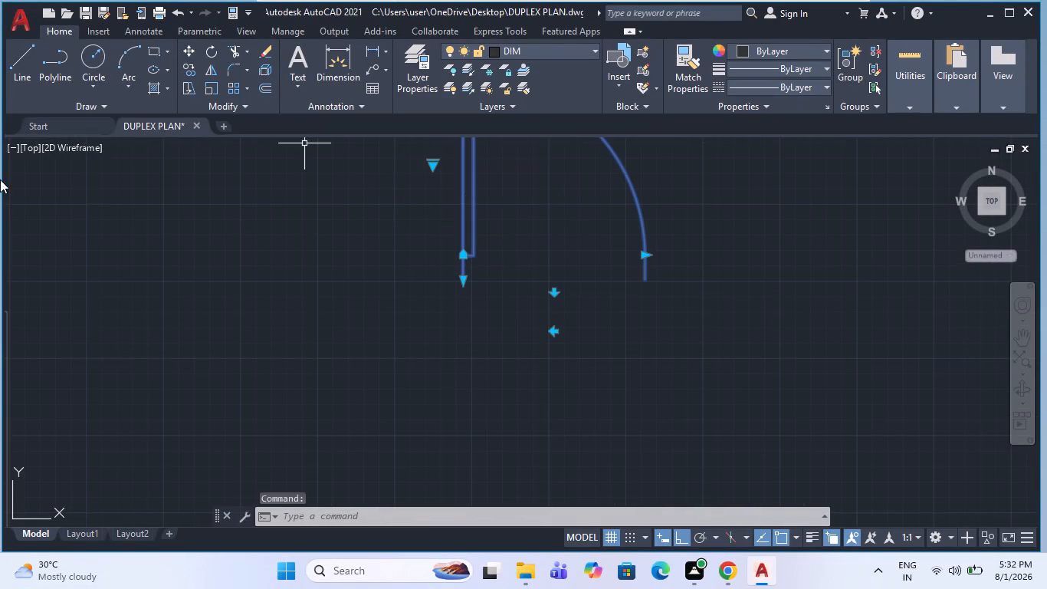
pyautogui.scroll(-5, 668, 292)
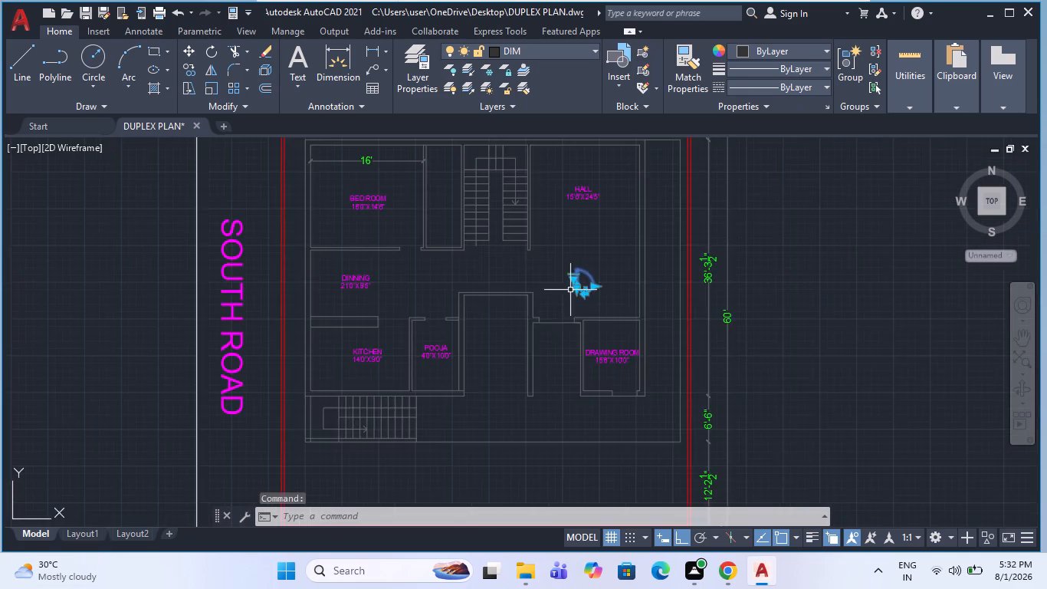
pyautogui.scroll(2, 570, 290)
pyautogui.press('Escape')
# Assign the door block above the drawing room to the DOOR layer.
pyautogui.click(643, 298)
pyautogui.click(608, 266)
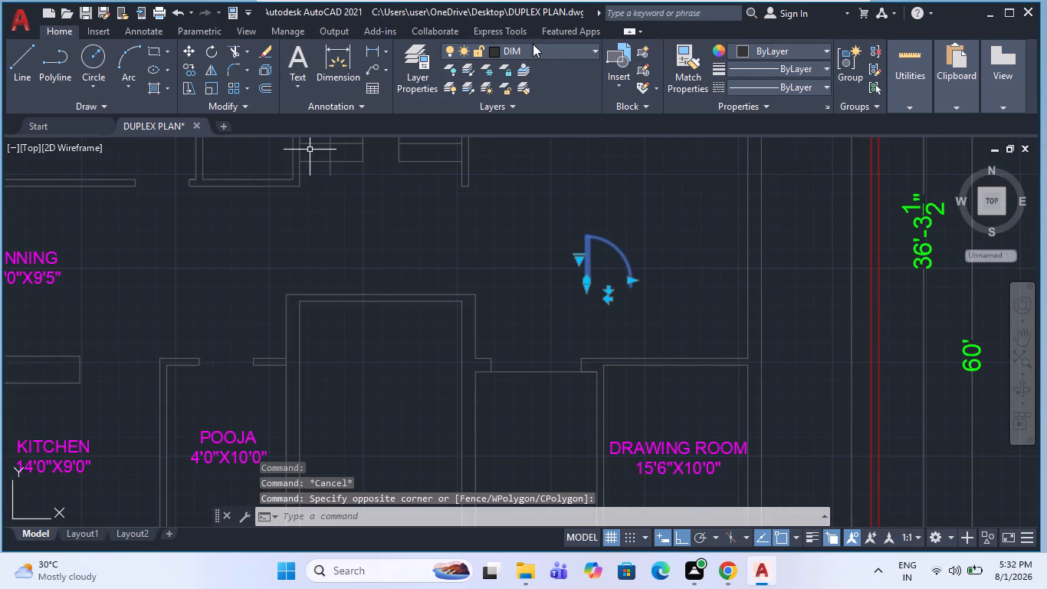
pyautogui.click(546, 54)
pyautogui.click(523, 124)
pyautogui.press('Escape')
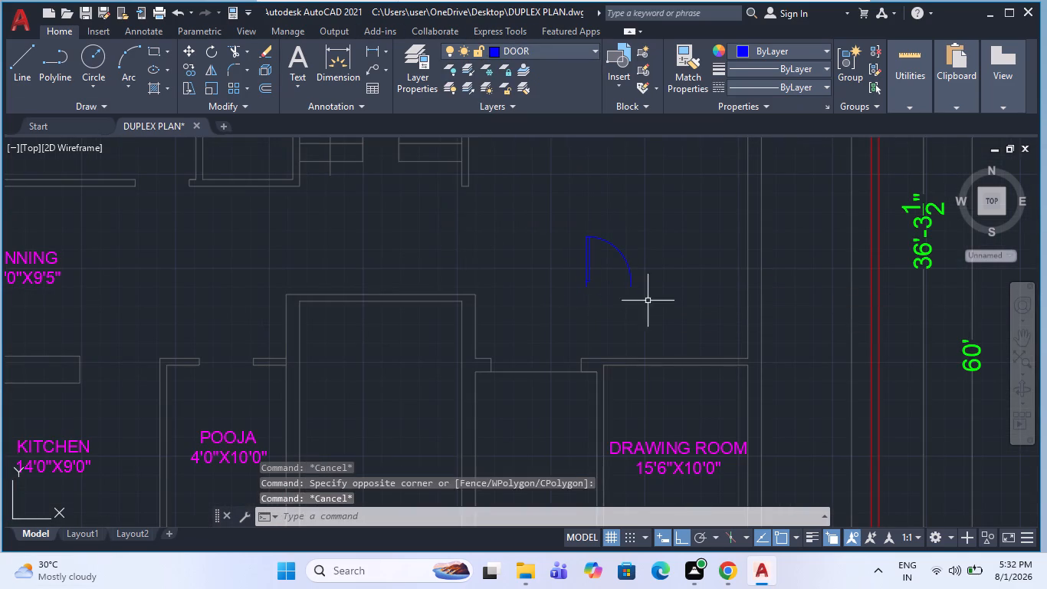
pyautogui.scroll(2, 651, 319)
pyautogui.press('Escape')
pyautogui.scroll(-3, 519, 252)
pyautogui.press('Escape')
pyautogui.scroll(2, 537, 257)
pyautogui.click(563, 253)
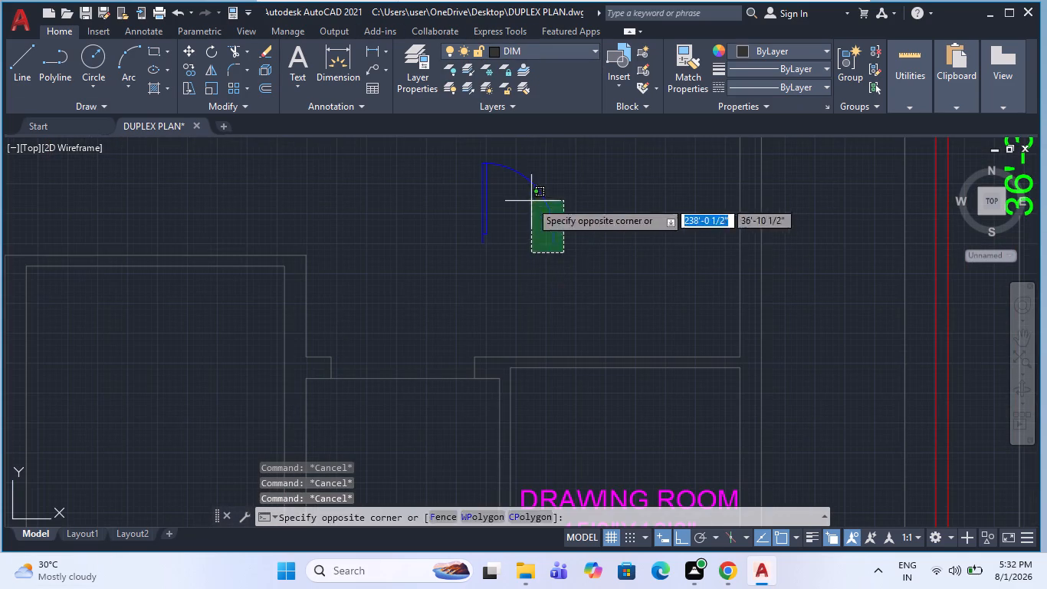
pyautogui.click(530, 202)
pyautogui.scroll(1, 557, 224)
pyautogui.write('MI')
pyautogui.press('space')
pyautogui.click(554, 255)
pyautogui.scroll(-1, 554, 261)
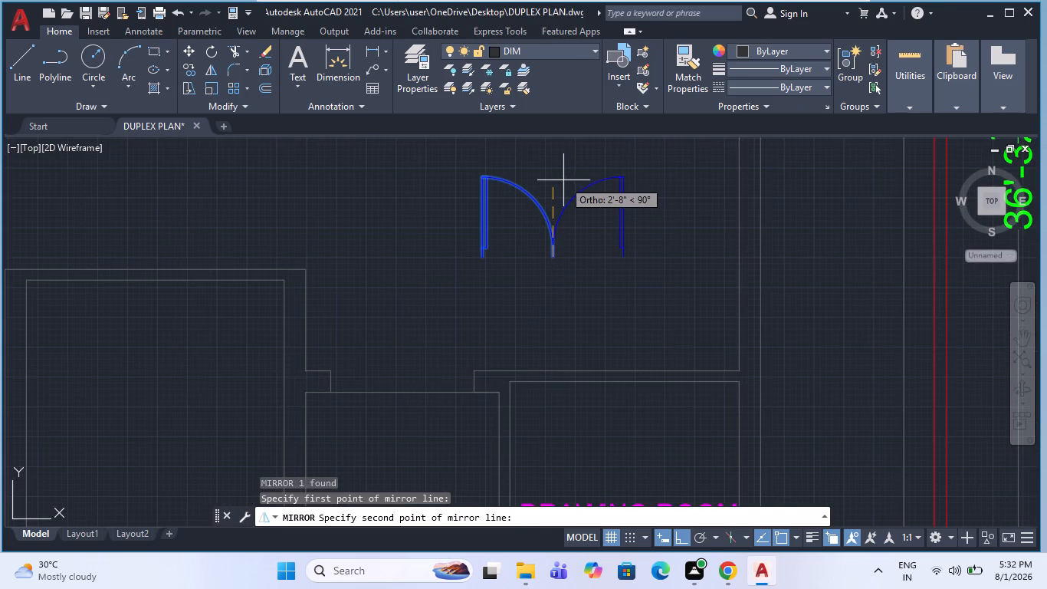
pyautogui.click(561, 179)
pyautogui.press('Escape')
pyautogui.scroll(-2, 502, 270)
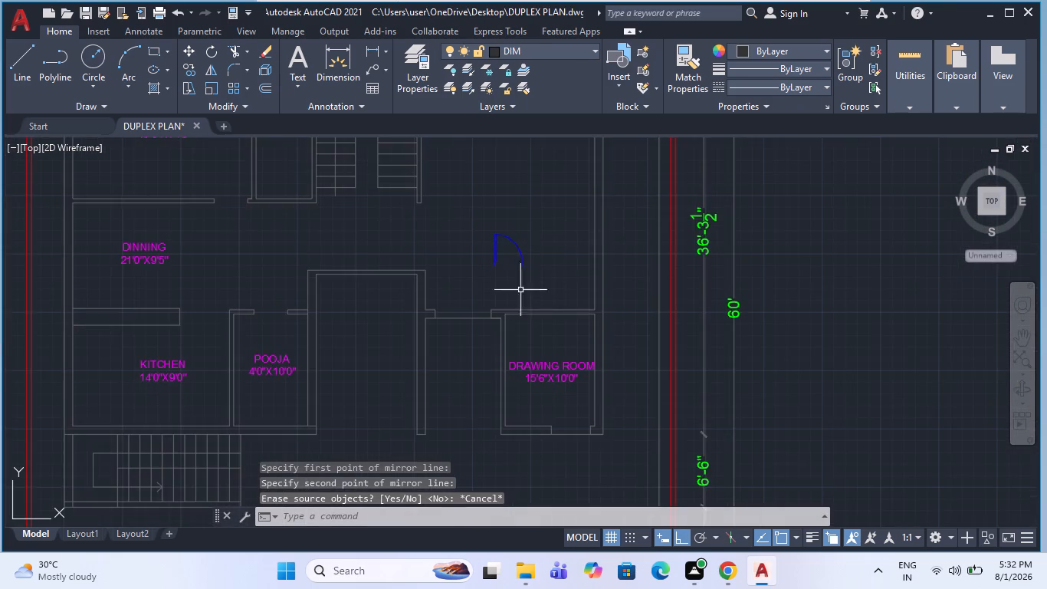
# Scale the door block by reference from its hinge-side base corner, making its full opening width 2.5'.
pyautogui.scroll(1, 504, 288)
pyautogui.click(550, 255)
pyautogui.click(521, 225)
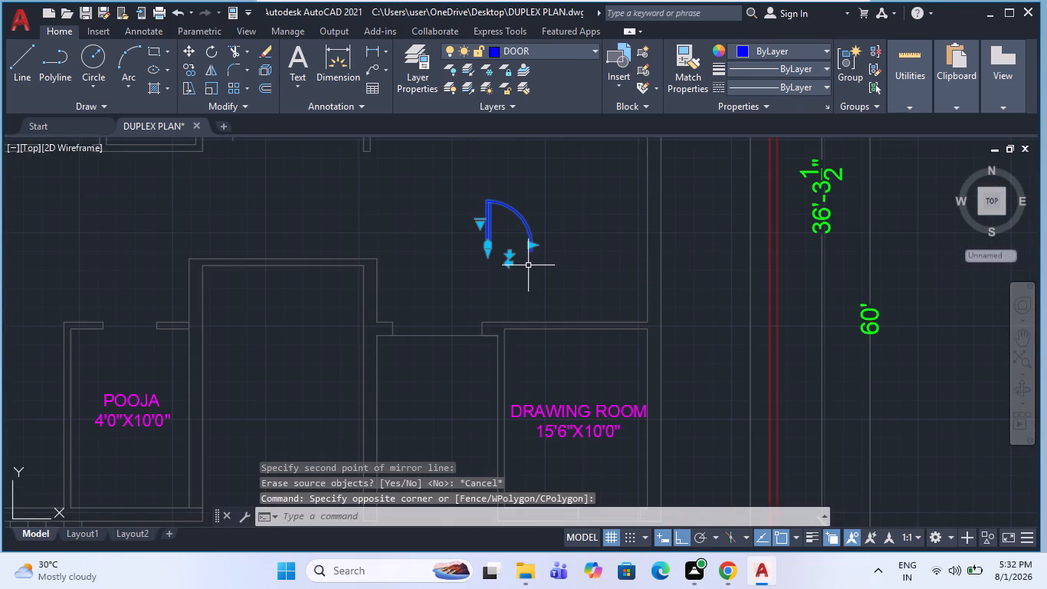
pyautogui.scroll(2, 504, 255)
pyautogui.write('SC')
pyautogui.press('space')
pyautogui.scroll(2, 492, 245)
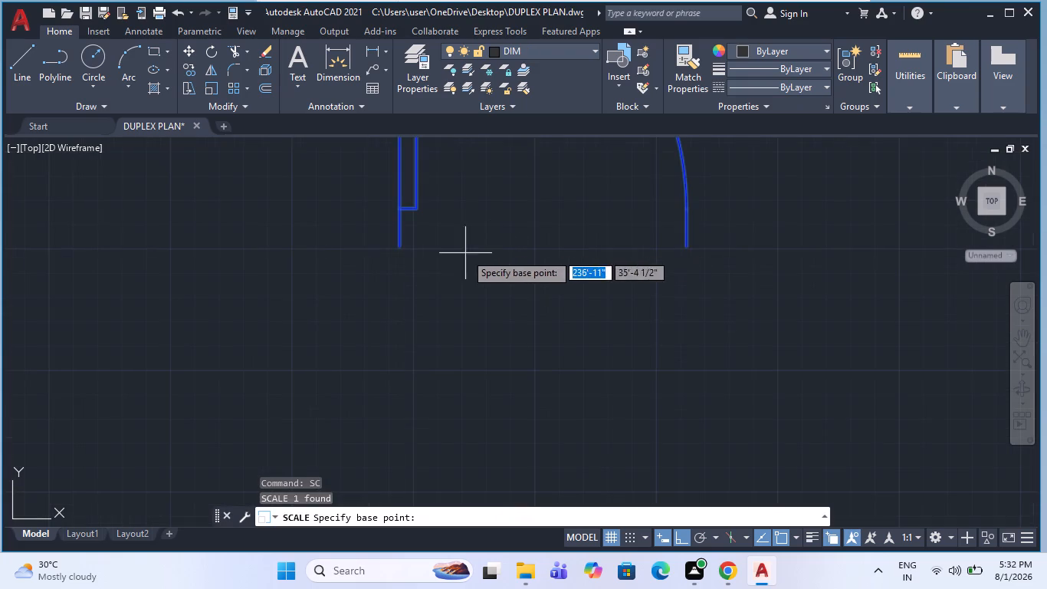
pyautogui.click(405, 250)
pyautogui.press('r')
pyautogui.press('space')
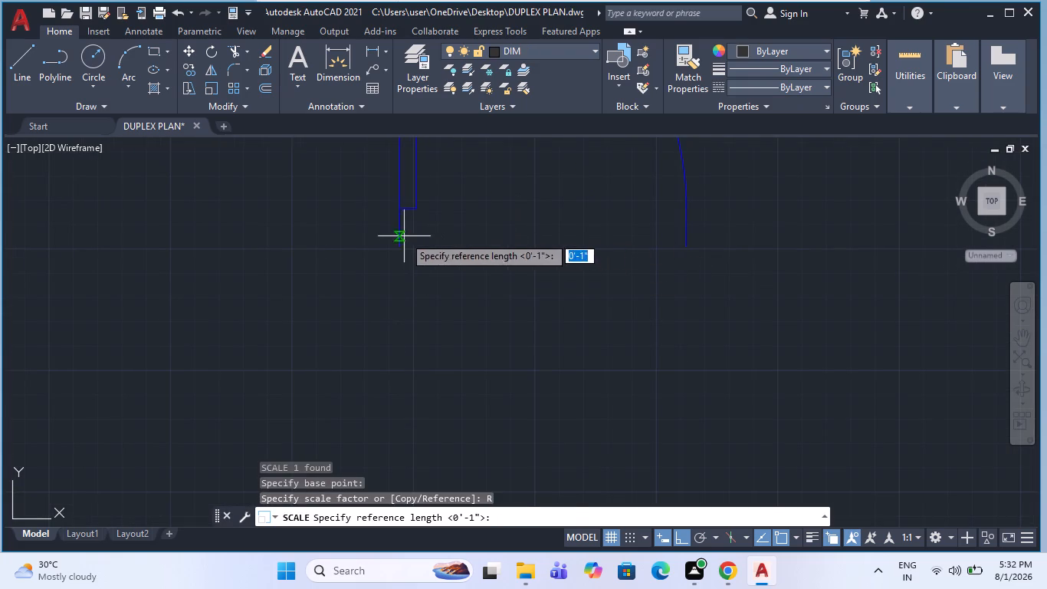
pyautogui.click(401, 247)
pyautogui.click(689, 252)
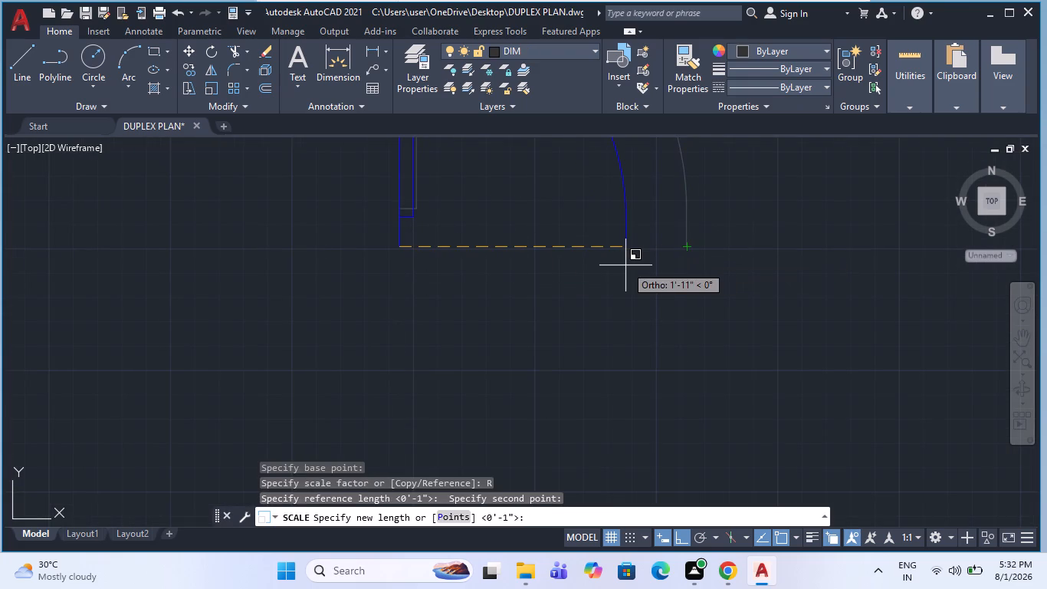
pyautogui.write("2.5'")
pyautogui.press('Return')
# Mirror the door about a vertical line through its swing-side end, keeping the original, to form a double door.
pyautogui.scroll(-2, 597, 296)
pyautogui.click(658, 282)
pyautogui.click(609, 248)
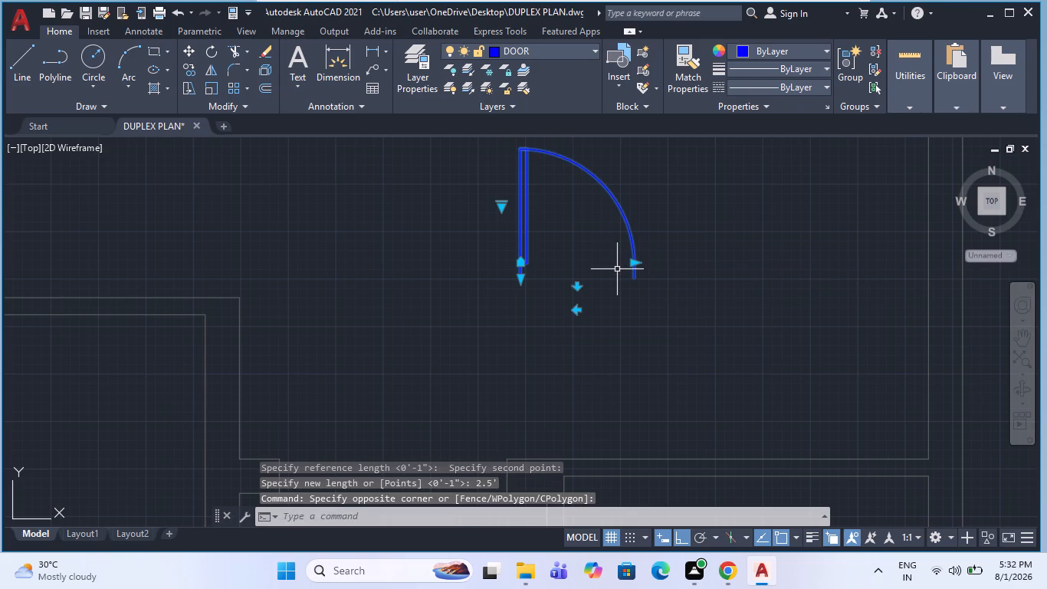
pyautogui.write('MI')
pyautogui.press('space')
pyautogui.click(635, 277)
pyautogui.click(644, 185)
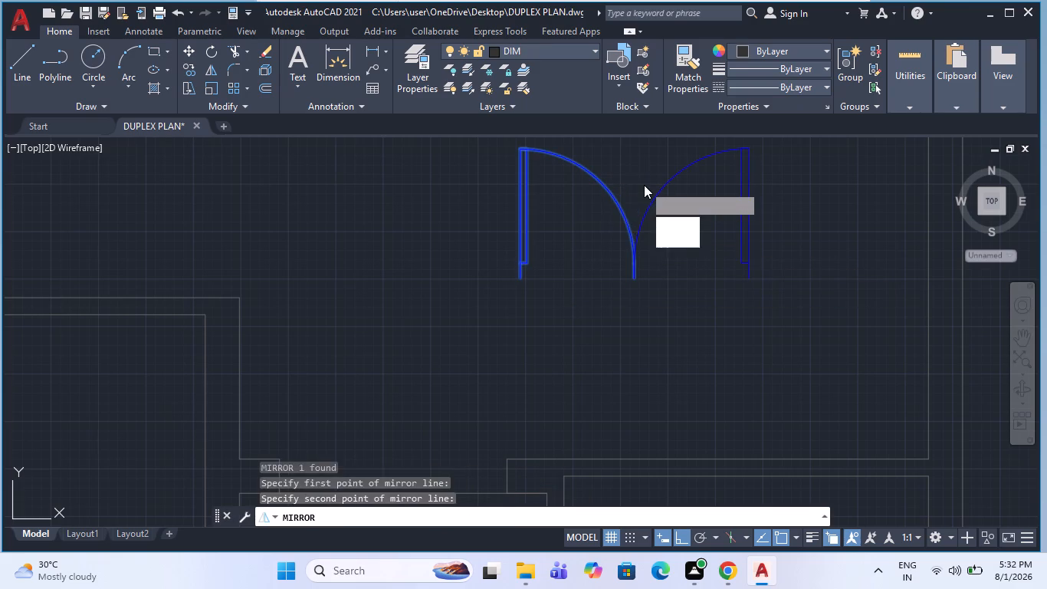
pyautogui.press('space')
pyautogui.scroll(-2, 601, 299)
pyautogui.press('Escape')
# Move both door leaves by the first leaf's hinge-side base corner into the wide opening beside the drawing room.
pyautogui.click(707, 294)
pyautogui.click(564, 257)
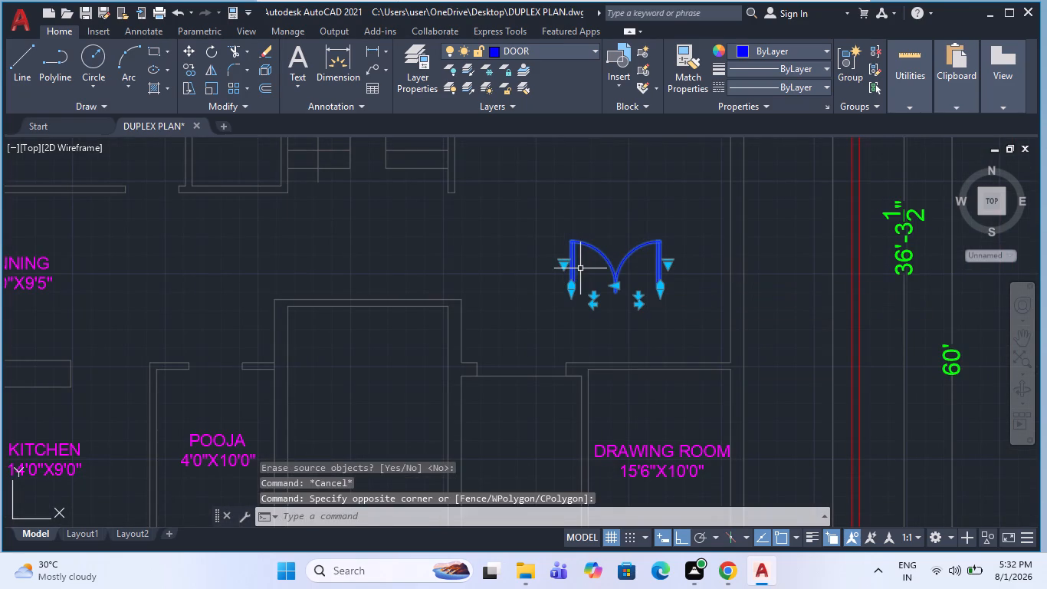
pyautogui.press('m')
pyautogui.press('space')
pyautogui.click(568, 297)
pyautogui.click(482, 378)
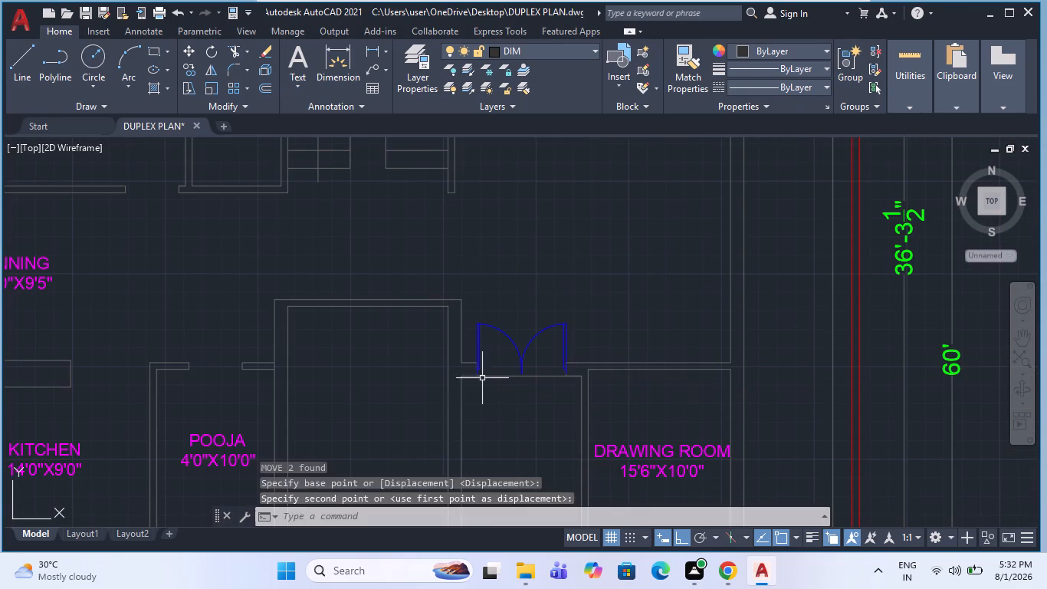
pyautogui.press('Escape')
pyautogui.scroll(-2, 459, 337)
pyautogui.press('Escape')
pyautogui.scroll(2, 520, 361)
pyautogui.press('Escape')
pyautogui.scroll(-2, 415, 262)
pyautogui.press('Escape')
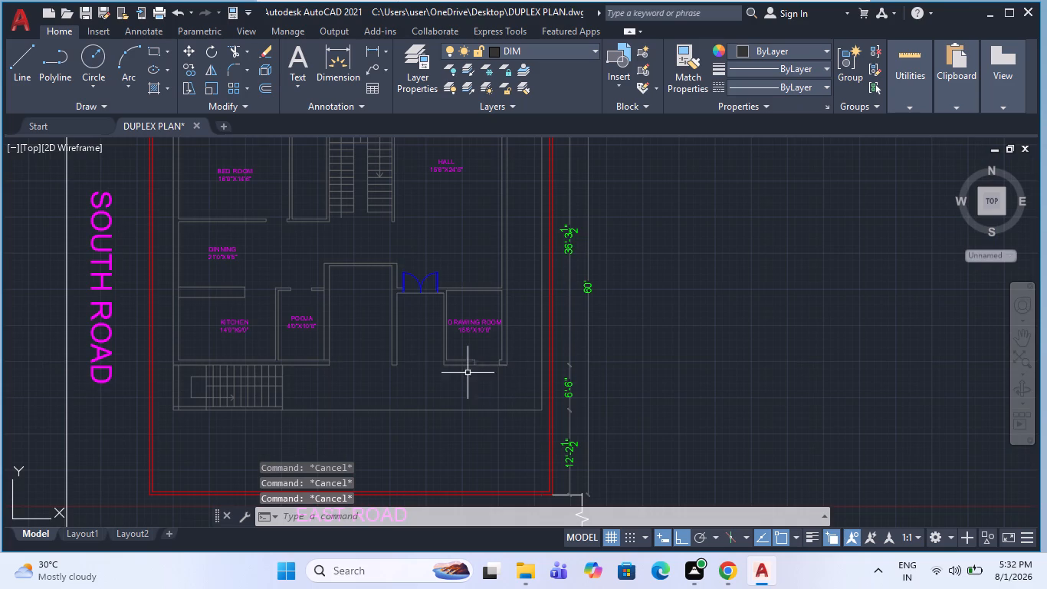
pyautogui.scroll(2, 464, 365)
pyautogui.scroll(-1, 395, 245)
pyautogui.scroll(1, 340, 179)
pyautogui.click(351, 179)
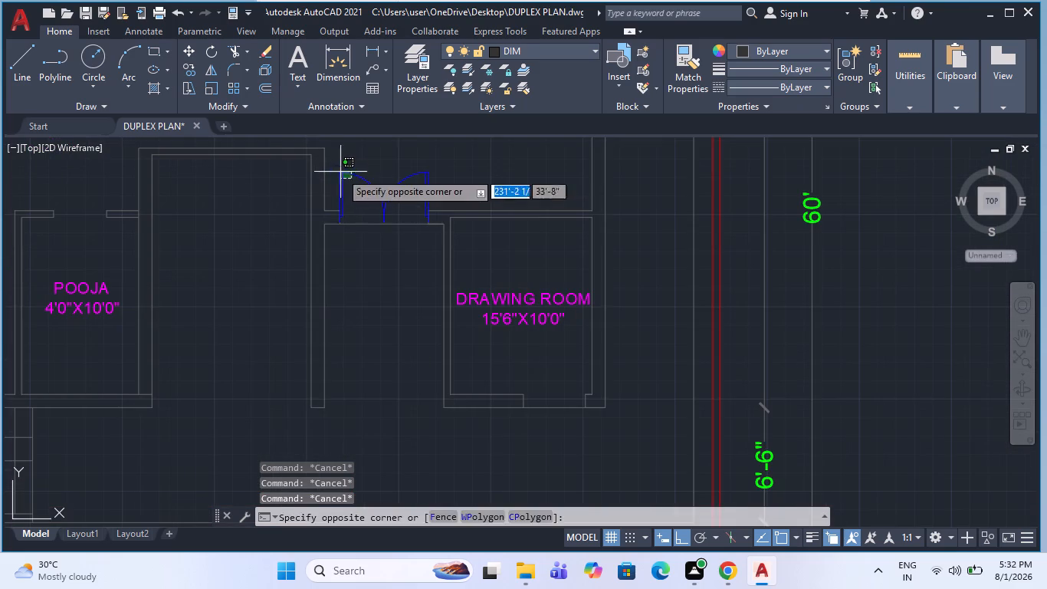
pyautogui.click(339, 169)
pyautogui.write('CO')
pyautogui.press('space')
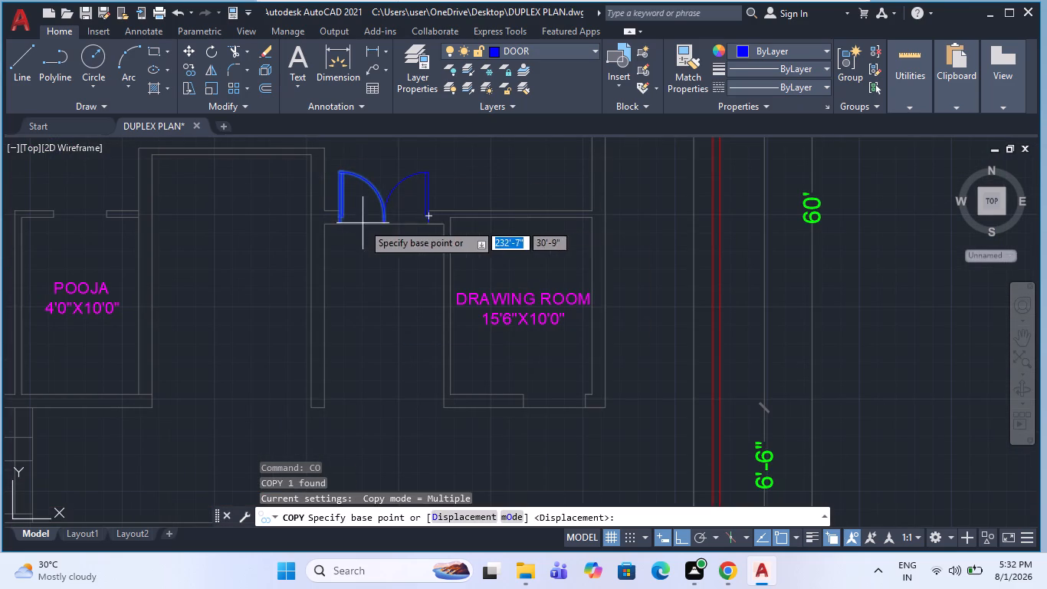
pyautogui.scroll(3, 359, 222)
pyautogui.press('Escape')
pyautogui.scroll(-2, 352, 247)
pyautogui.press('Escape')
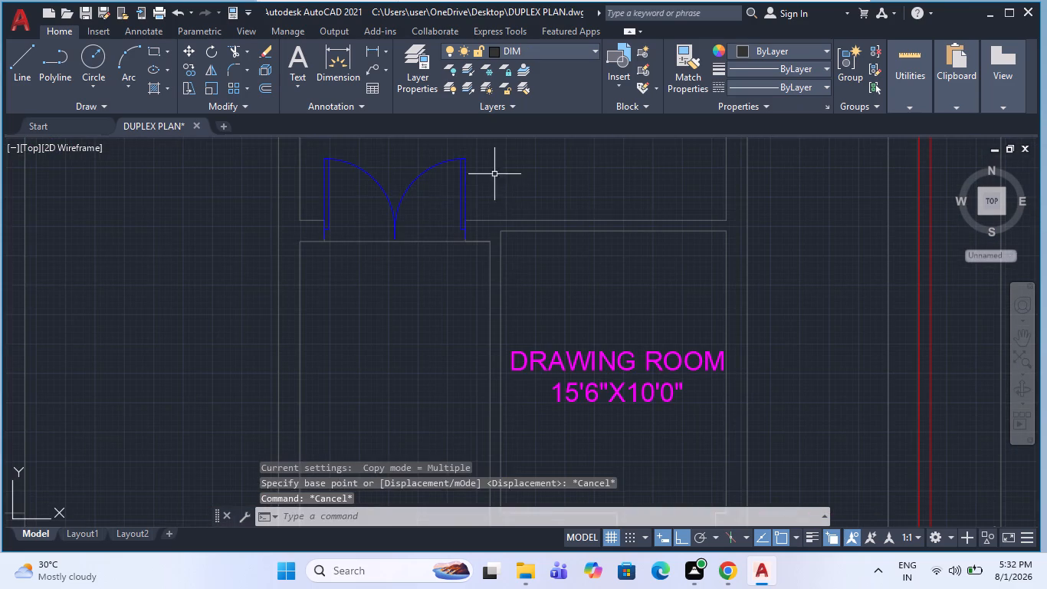
# Move the double door slightly down so its hinge-side base end meets the opening's lower wall line.
pyautogui.moveTo(494, 174); pyautogui.dragTo(483, 176)
pyautogui.click(329, 169)
pyautogui.press('m')
pyautogui.press('space')
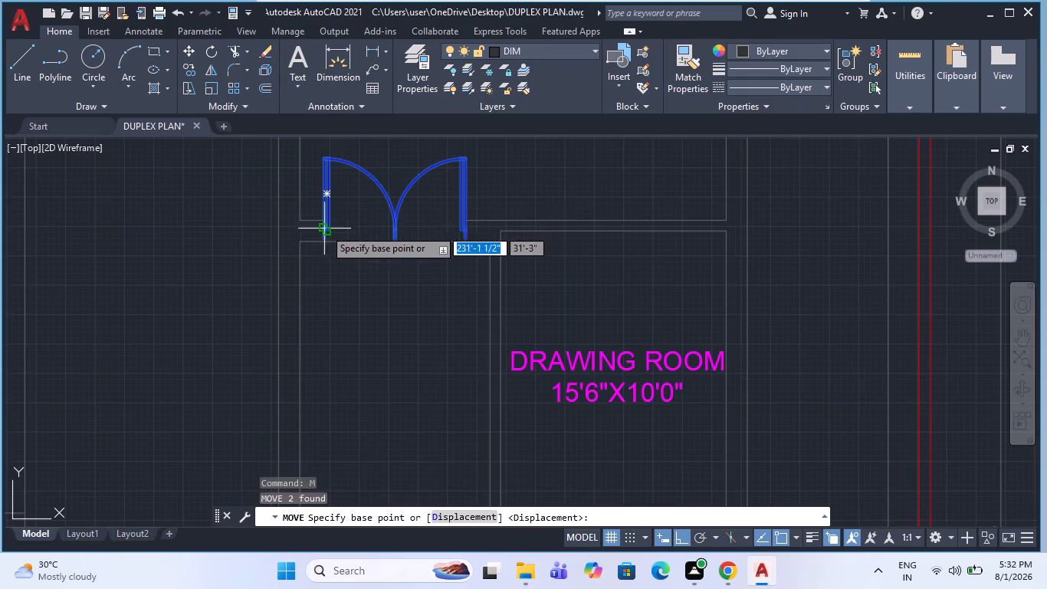
pyautogui.scroll(3, 323, 232)
pyautogui.click(322, 258)
pyautogui.click(322, 268)
pyautogui.press('Escape')
pyautogui.scroll(-2, 322, 268)
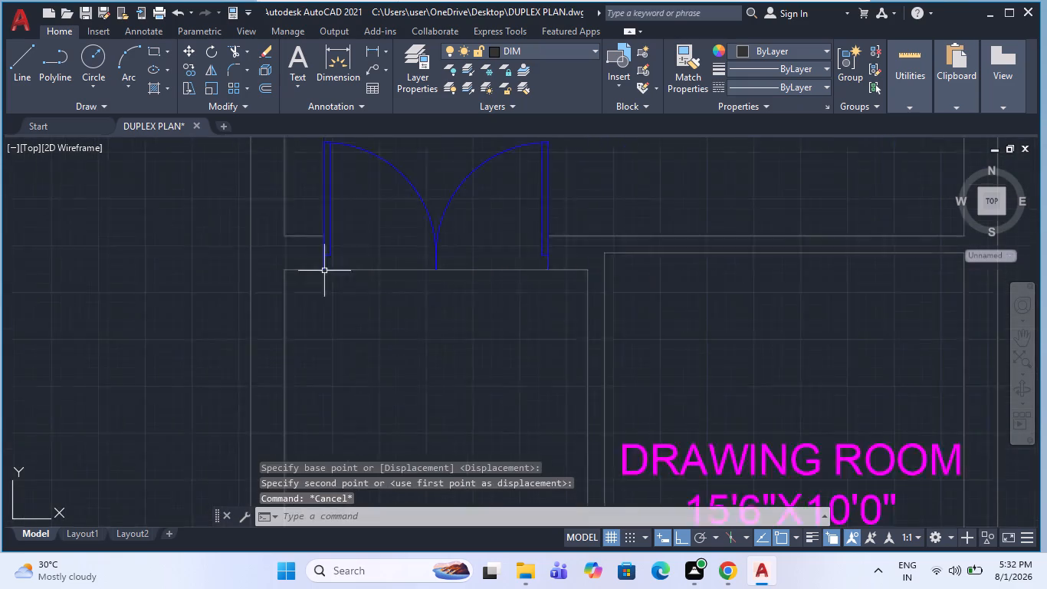
pyautogui.scroll(-1, 328, 271)
pyautogui.press('Escape')
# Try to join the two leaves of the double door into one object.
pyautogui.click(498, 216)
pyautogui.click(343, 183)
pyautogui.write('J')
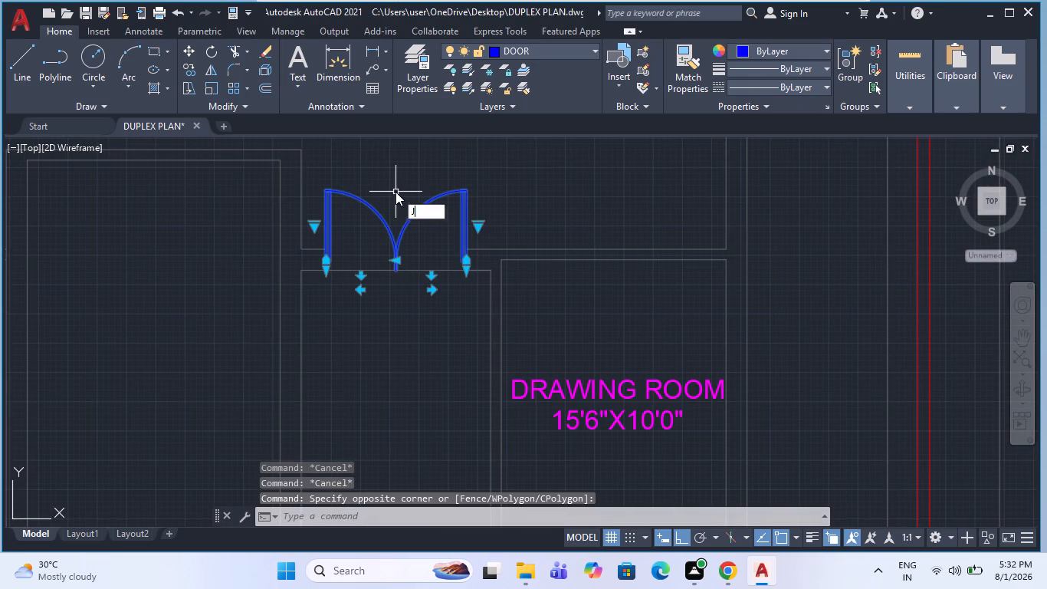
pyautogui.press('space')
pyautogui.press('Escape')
# Copy the double door's left leaf to the left jamb of the pooja room's upper opening.
pyautogui.scroll(-1, 471, 228)
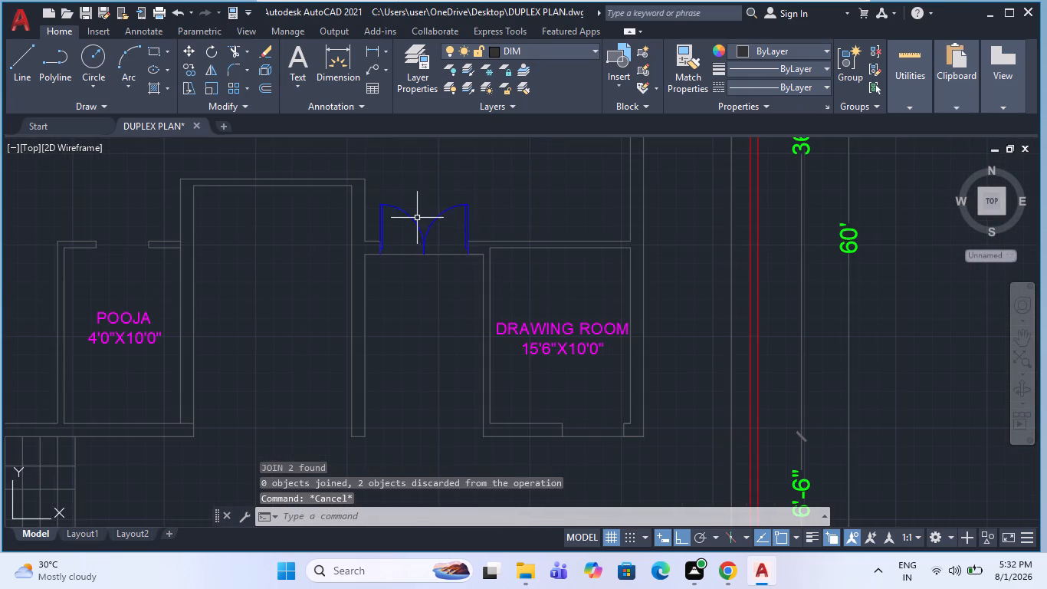
pyautogui.click(415, 215)
pyautogui.click(395, 216)
pyautogui.scroll(-2, 459, 275)
pyautogui.scroll(1, 425, 290)
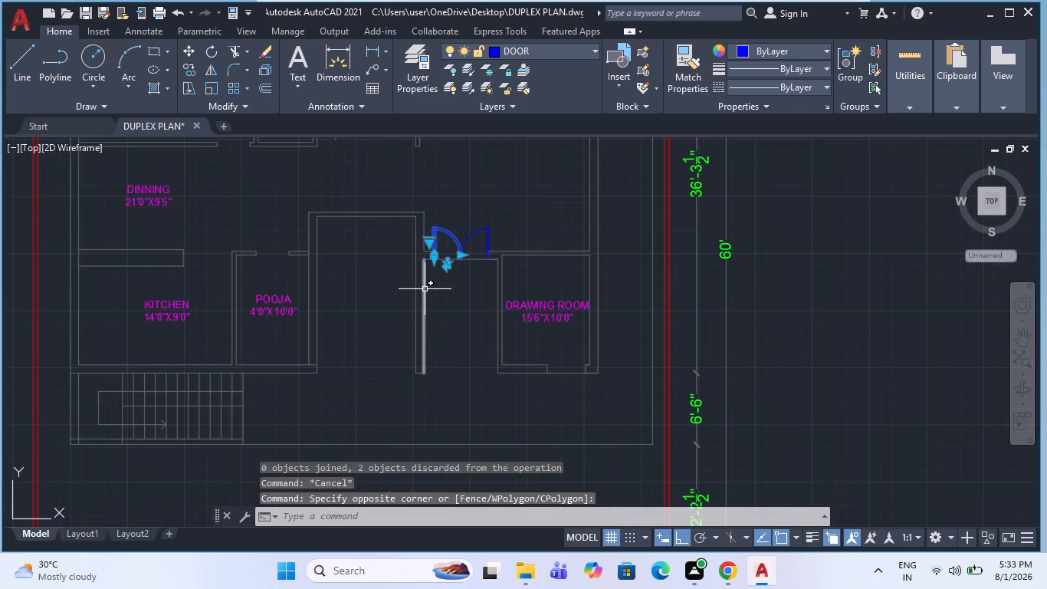
pyautogui.write('CO')
pyautogui.press('space')
pyautogui.scroll(2, 453, 274)
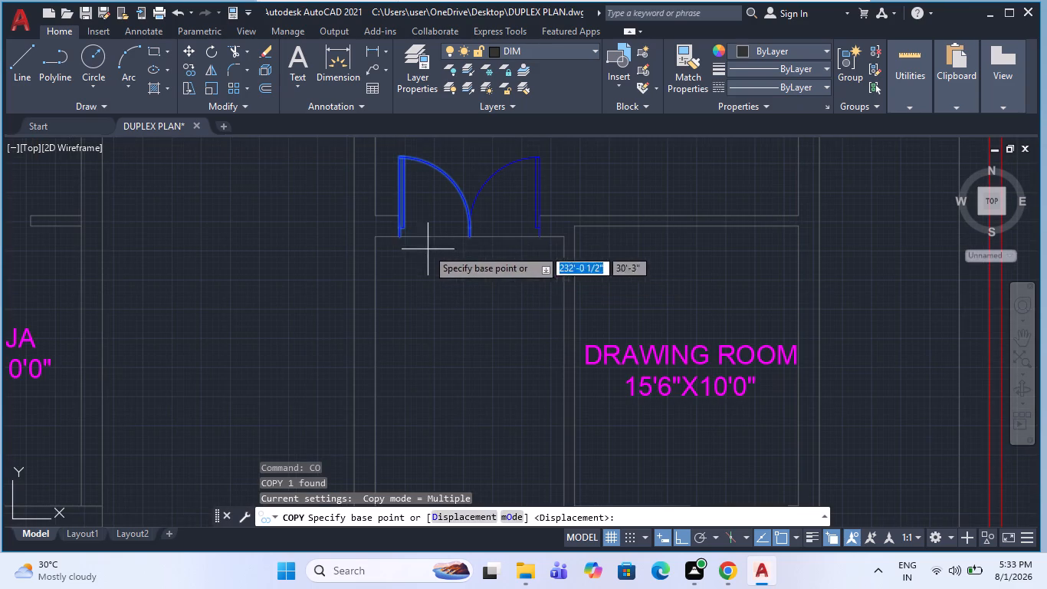
pyautogui.click(394, 235)
pyautogui.scroll(-2, 470, 269)
pyautogui.scroll(2, 272, 277)
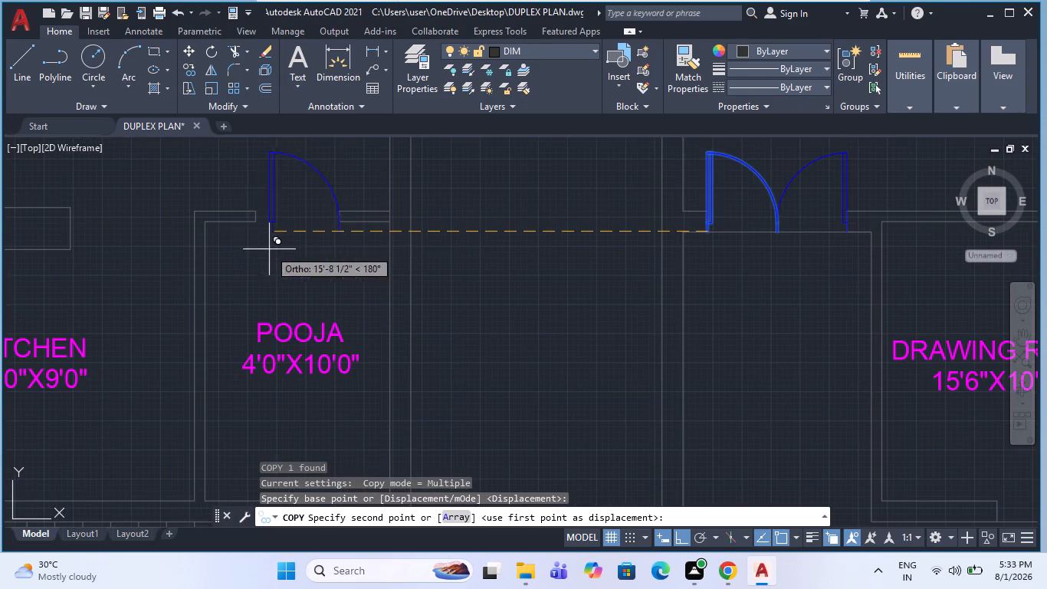
pyautogui.click(254, 219)
pyautogui.press('Escape')
pyautogui.scroll(-2, 304, 268)
pyautogui.press('Escape')
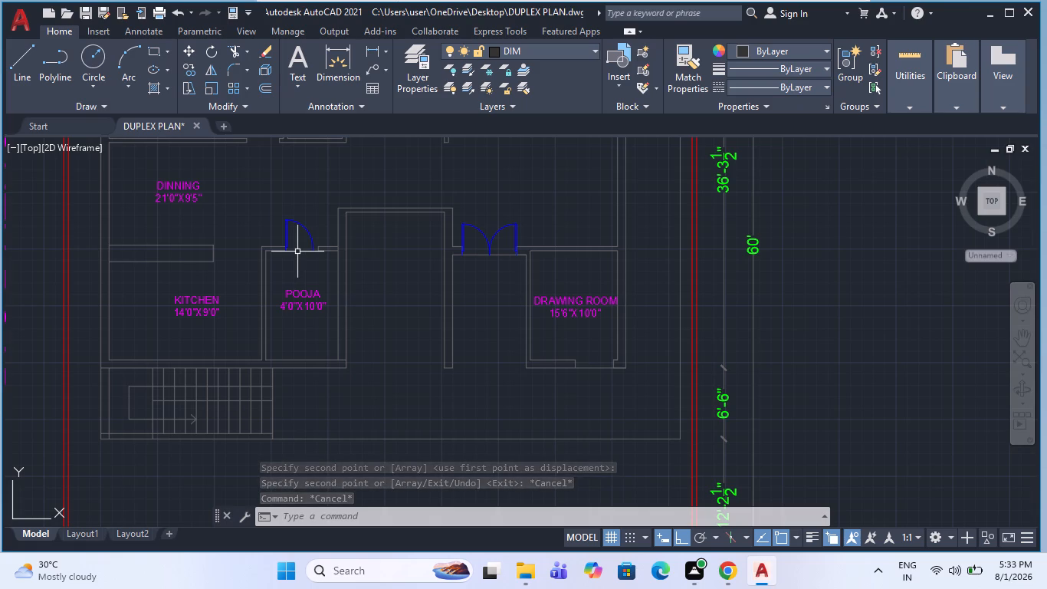
# Flip the pooja room door vertically so that it swings into the room.
pyautogui.scroll(1, 277, 226)
pyautogui.click(295, 248)
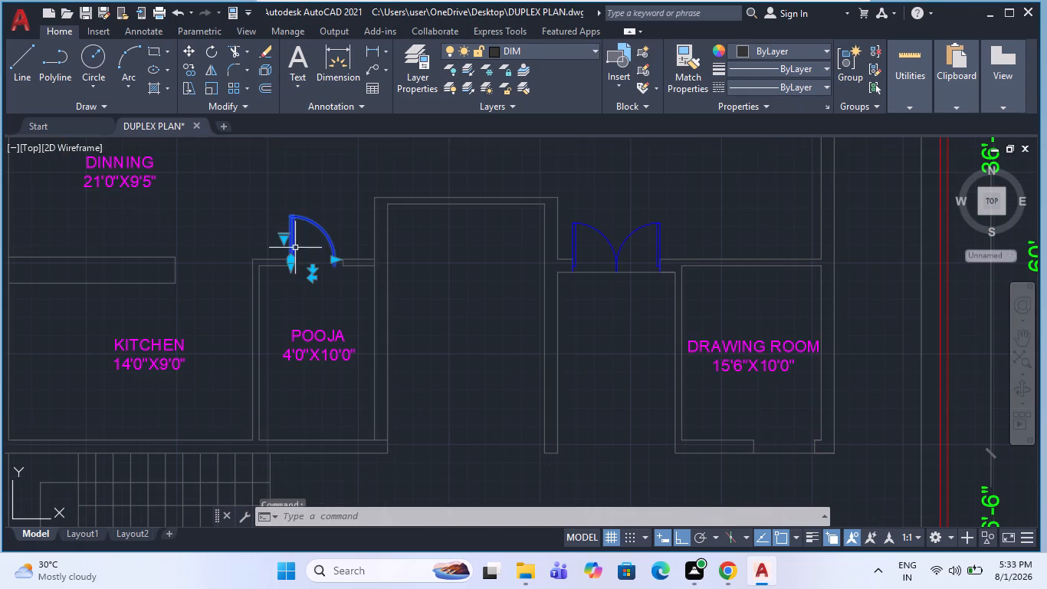
pyautogui.click(311, 266)
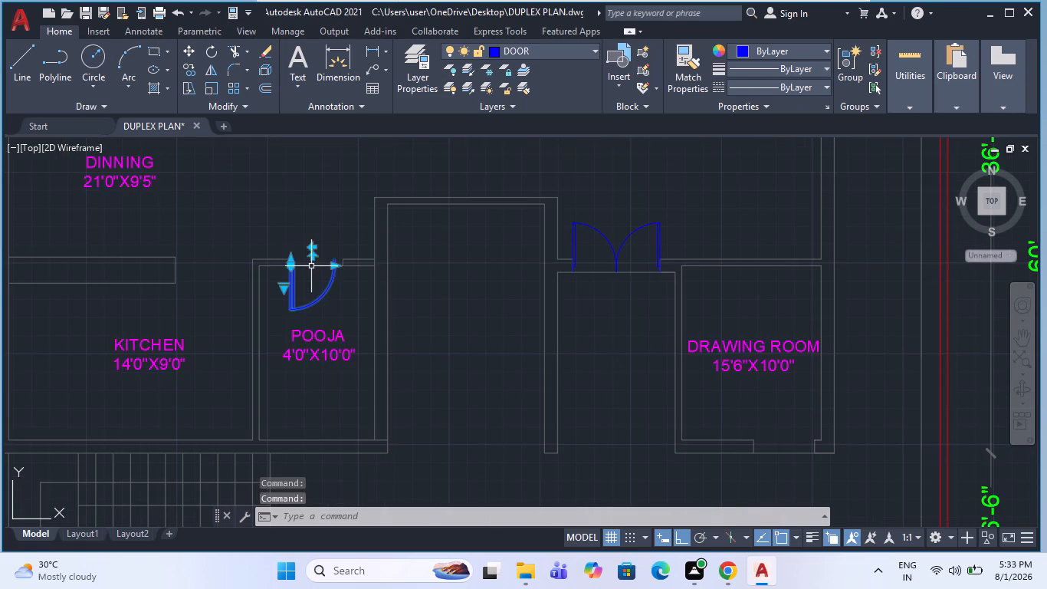
pyautogui.scroll(2, 310, 270)
pyautogui.press('Escape')
pyautogui.press('Escape')
pyautogui.scroll(-1, 278, 263)
pyautogui.press('Escape')
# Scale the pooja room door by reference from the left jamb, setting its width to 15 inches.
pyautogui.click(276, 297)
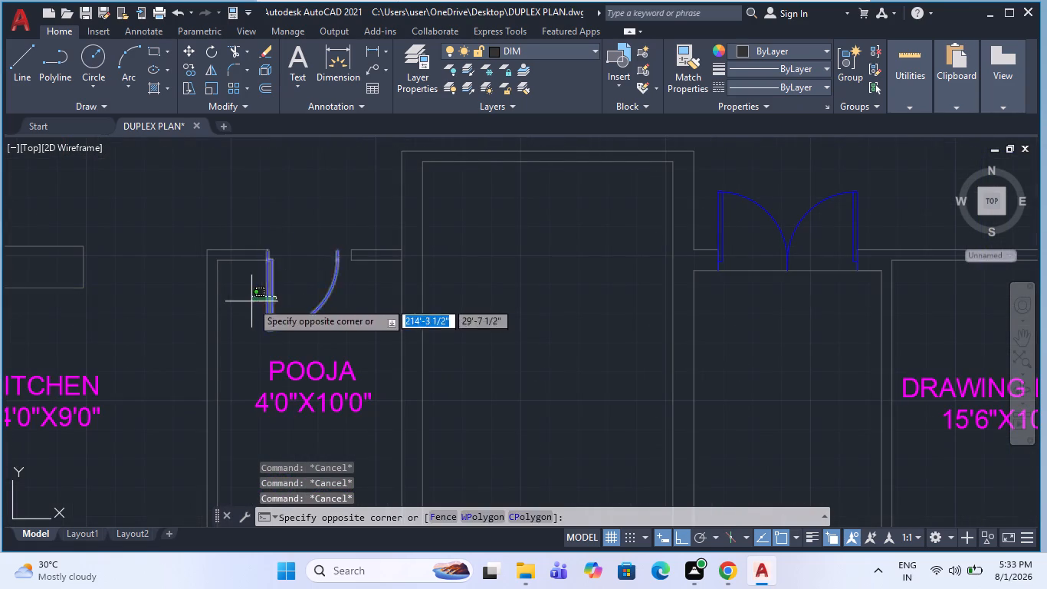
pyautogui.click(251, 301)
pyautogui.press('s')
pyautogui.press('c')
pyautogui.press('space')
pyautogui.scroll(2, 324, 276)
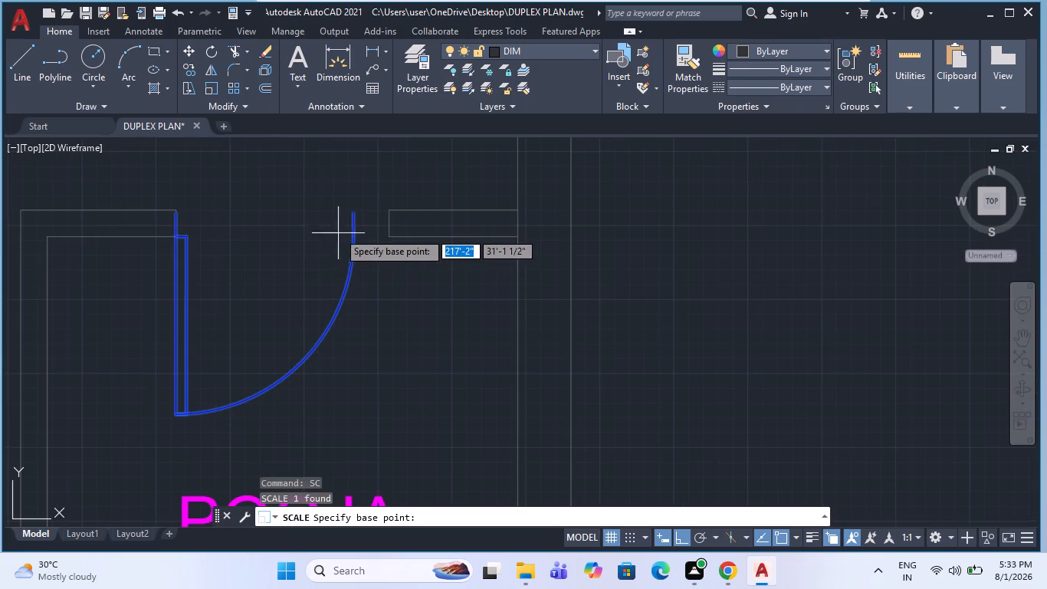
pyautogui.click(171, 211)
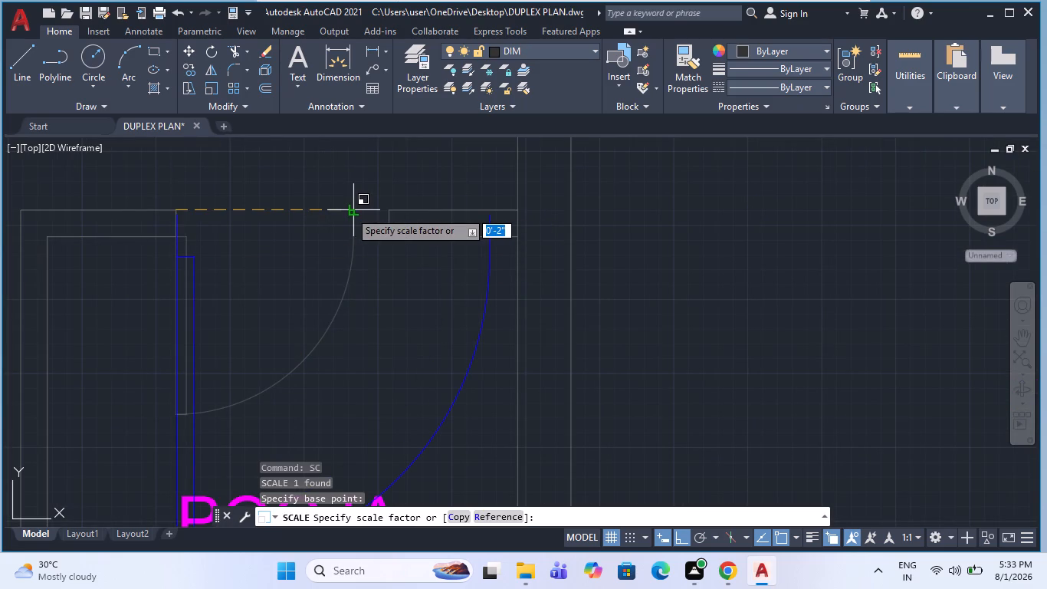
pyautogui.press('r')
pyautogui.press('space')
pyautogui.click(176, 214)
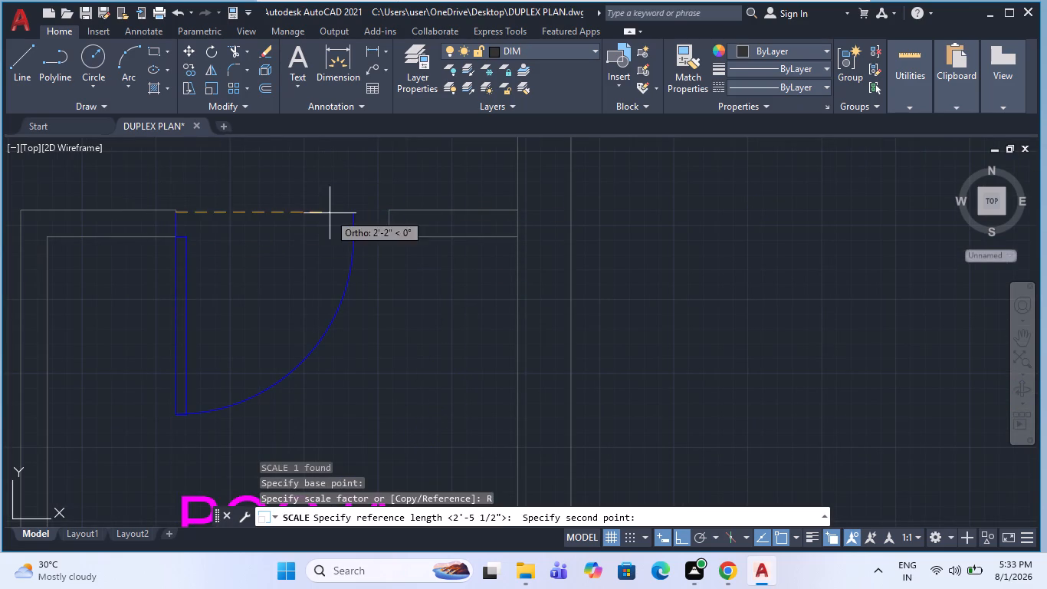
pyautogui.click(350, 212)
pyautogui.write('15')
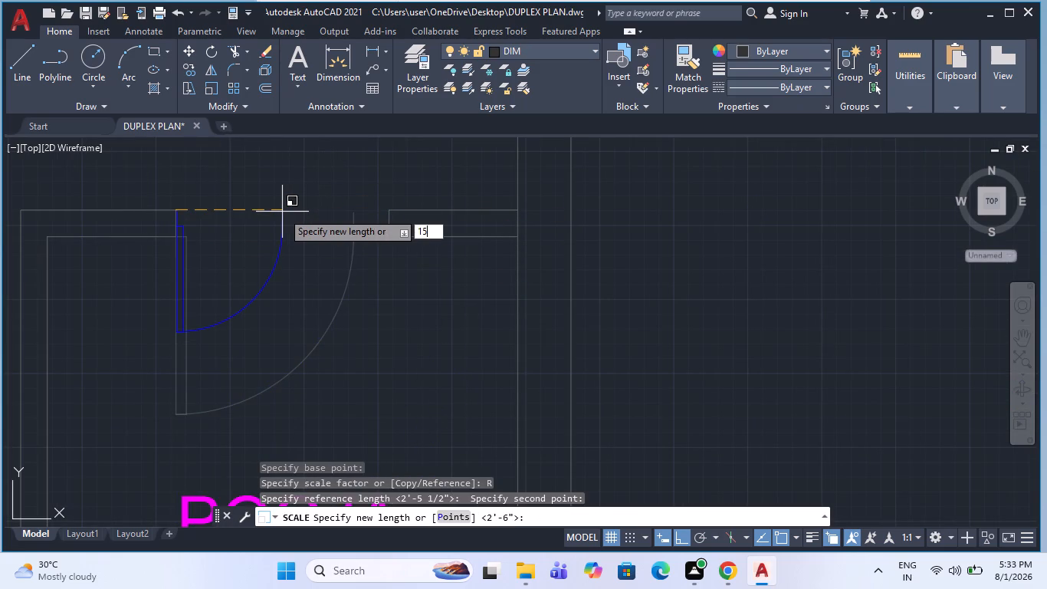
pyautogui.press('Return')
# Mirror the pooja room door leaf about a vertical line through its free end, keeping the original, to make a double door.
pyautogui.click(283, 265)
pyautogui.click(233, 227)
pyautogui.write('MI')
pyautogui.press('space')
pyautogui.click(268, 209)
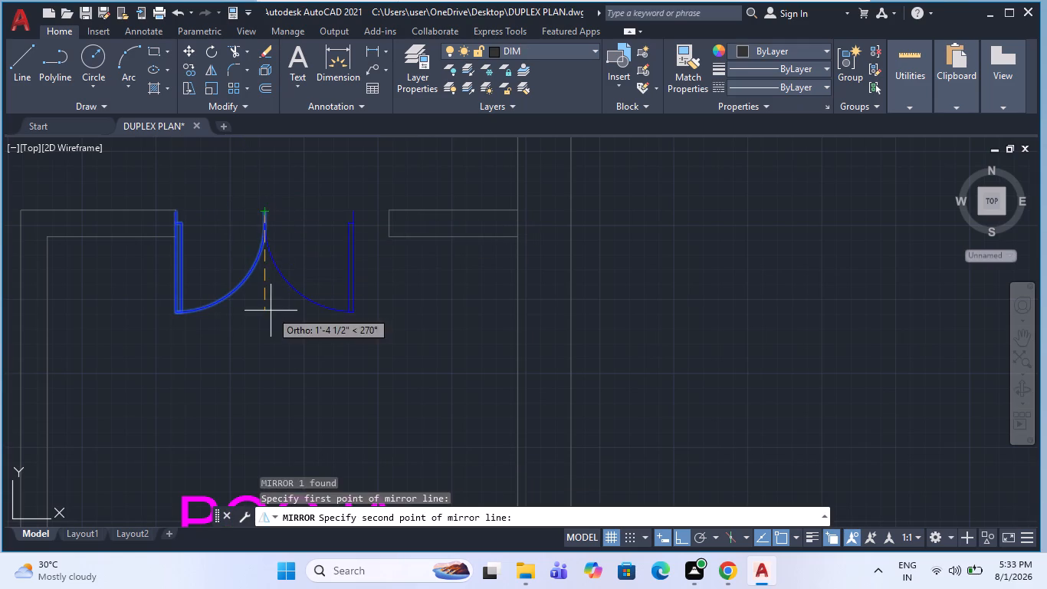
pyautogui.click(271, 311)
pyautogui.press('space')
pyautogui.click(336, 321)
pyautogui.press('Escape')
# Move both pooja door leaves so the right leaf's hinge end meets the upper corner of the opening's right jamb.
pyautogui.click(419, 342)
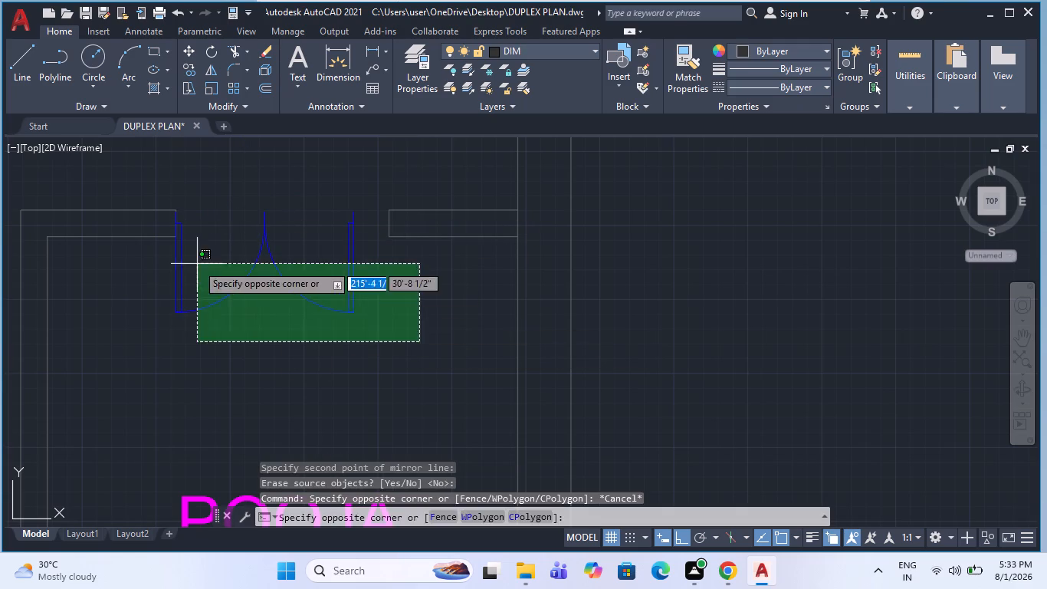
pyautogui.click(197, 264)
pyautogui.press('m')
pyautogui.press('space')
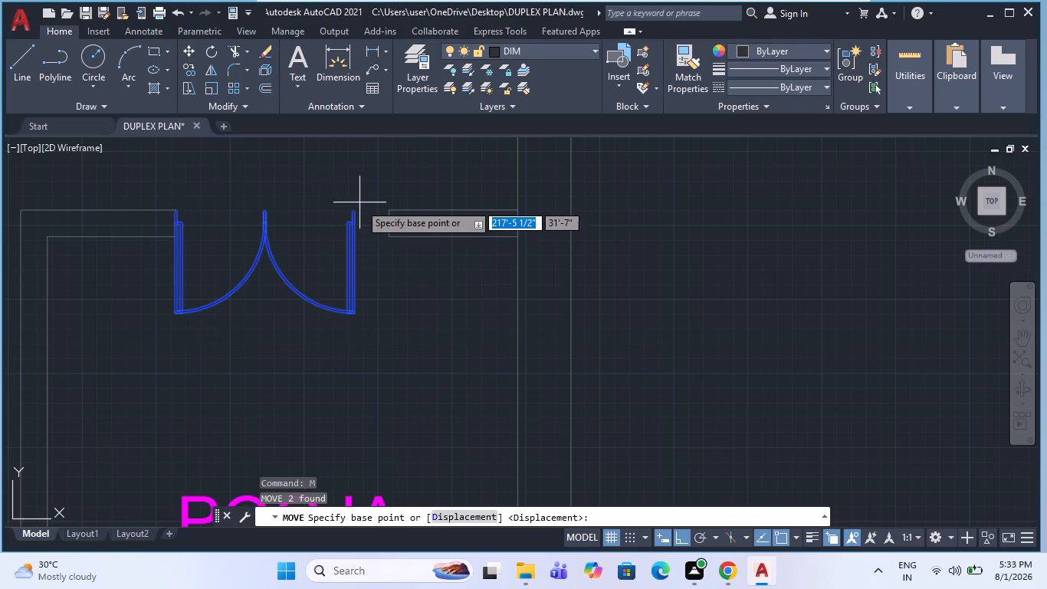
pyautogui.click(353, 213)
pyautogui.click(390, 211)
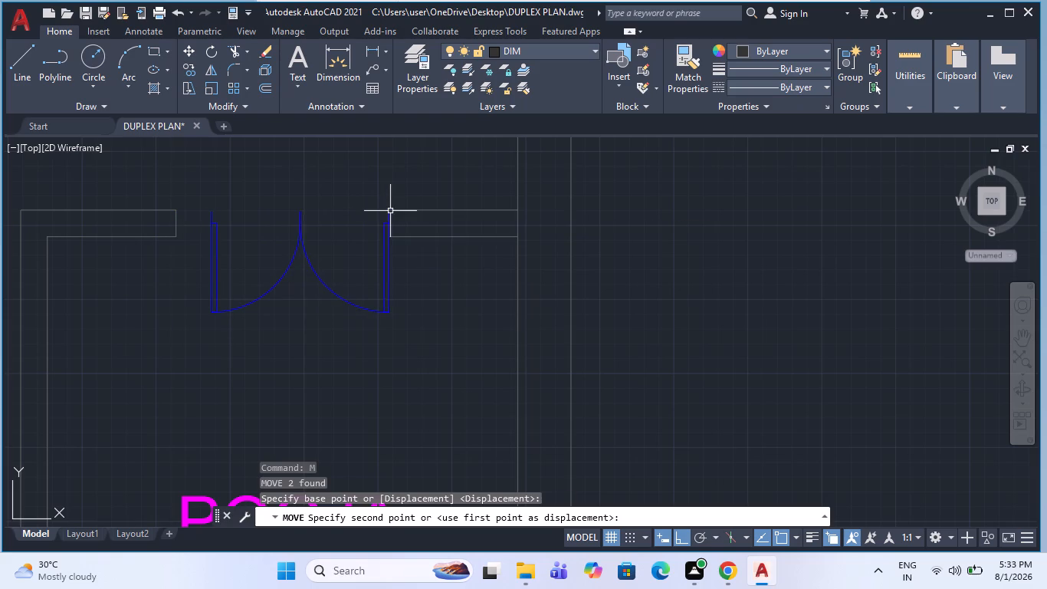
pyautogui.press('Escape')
# Measure the overall width across the two pooja door leaves.
pyautogui.click(370, 44)
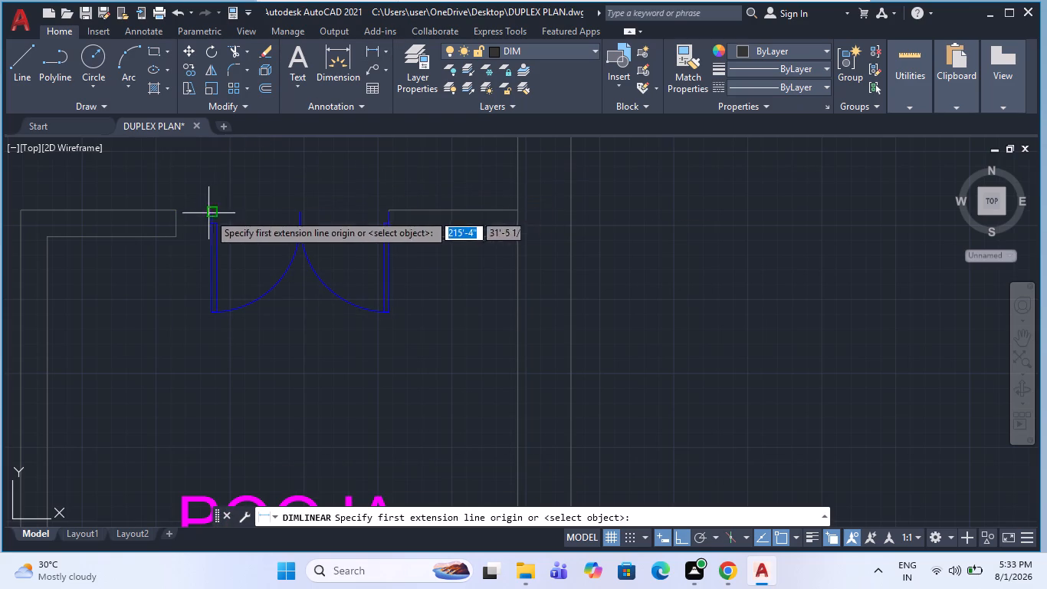
pyautogui.click(208, 215)
pyautogui.click(391, 218)
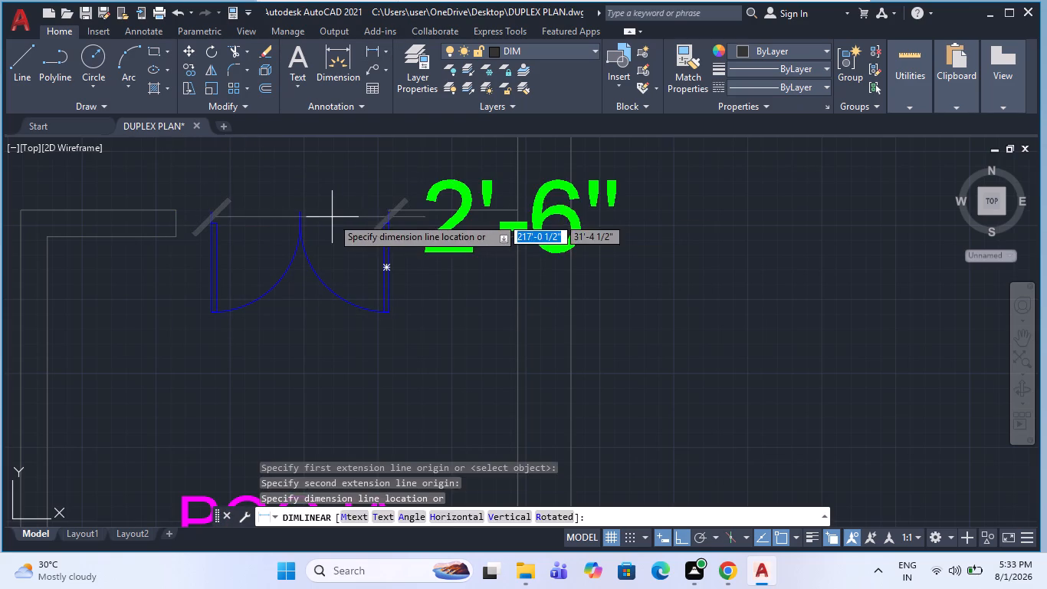
pyautogui.press('Escape')
# Scale the pooja door's left leaf by reference from its hinge end, setting its width to 18 inches.
pyautogui.click(300, 293)
pyautogui.click(236, 281)
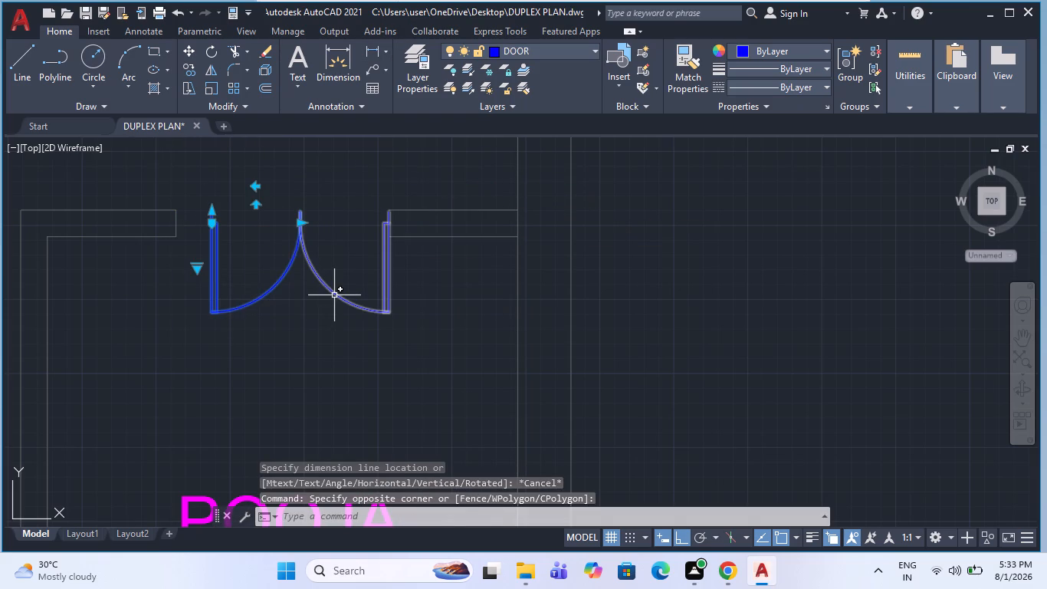
pyautogui.write('SC')
pyautogui.press('space')
pyautogui.click(208, 212)
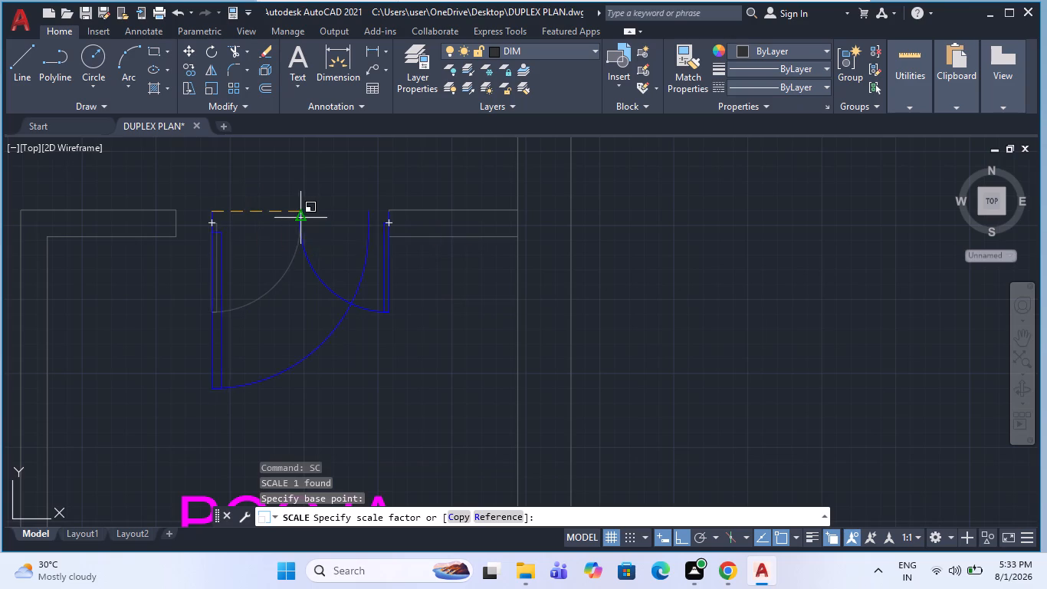
pyautogui.press('r')
pyautogui.press('space')
pyautogui.click(206, 209)
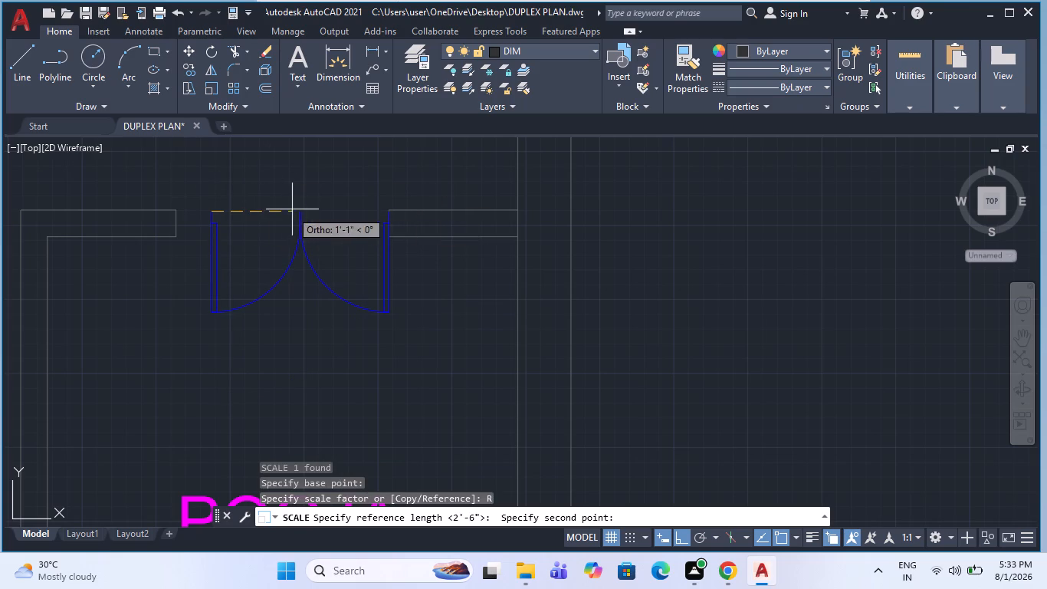
pyautogui.click(298, 209)
pyautogui.press('1')
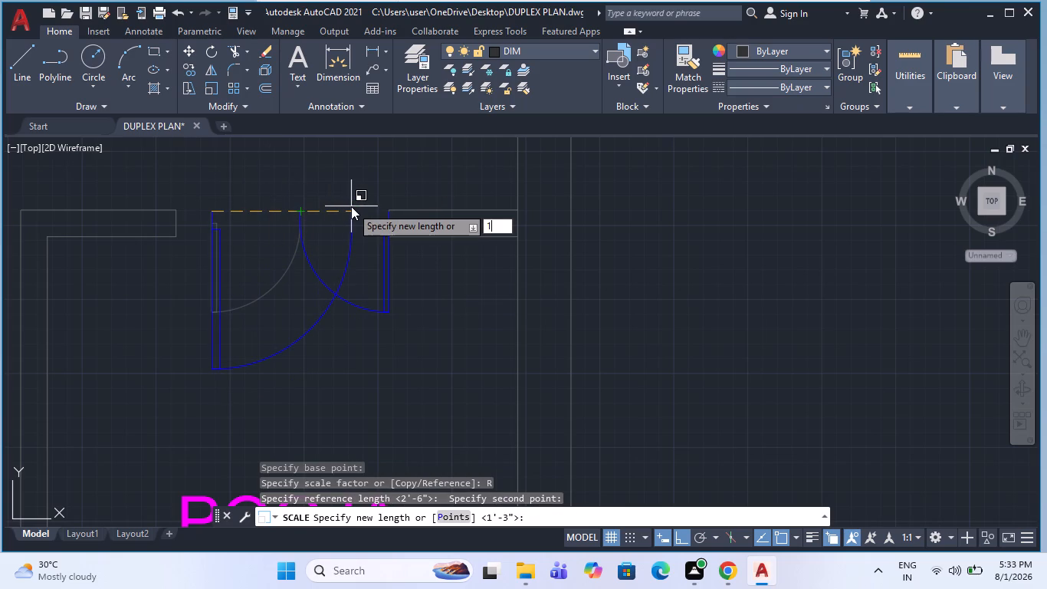
pyautogui.press('8')
pyautogui.press('Return')
# Move the enlarged left leaf so its hinge end sits on the upper corner of the pooja opening's left jamb.
pyautogui.click(291, 341)
pyautogui.click(264, 301)
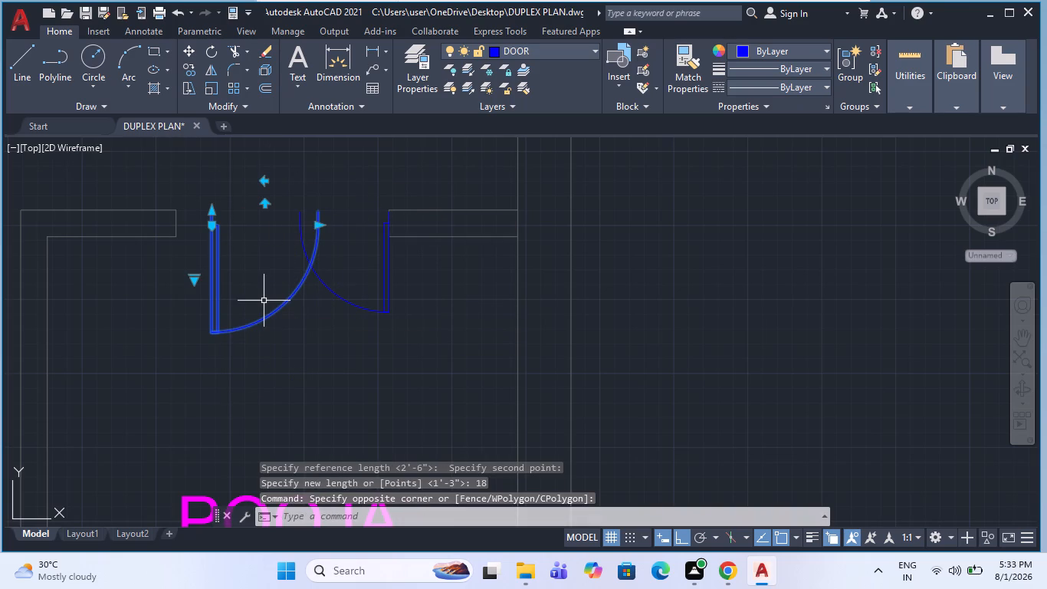
pyautogui.press('m')
pyautogui.press('space')
pyautogui.click(213, 211)
pyautogui.click(182, 211)
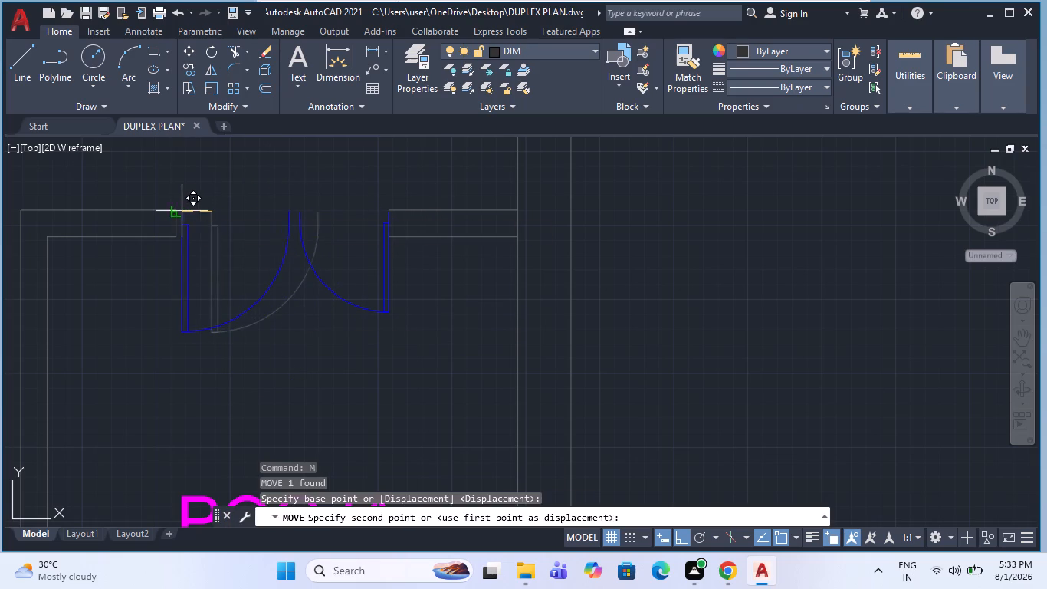
pyautogui.press('Escape')
# Delete the smaller right leaf of the pooja room door.
pyautogui.click(317, 283)
pyautogui.click(300, 252)
pyautogui.press('Delete')
# Mirror the 18-inch leaf about a vertical line through its free end, keeping the original, to complete the pooja double door.
pyautogui.click(266, 314)
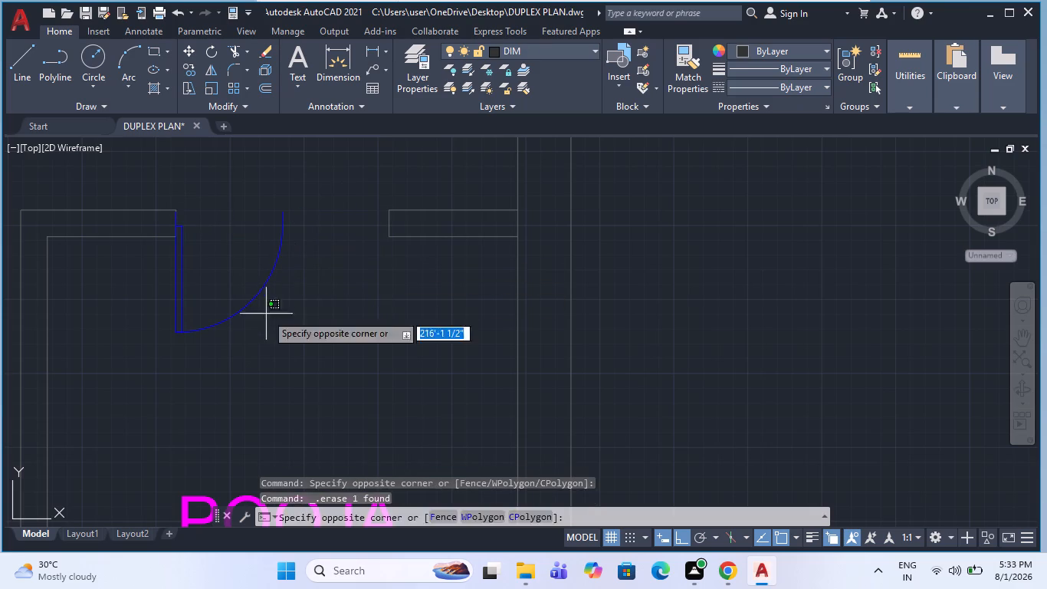
pyautogui.click(241, 288)
pyautogui.write('MI')
pyautogui.press('space')
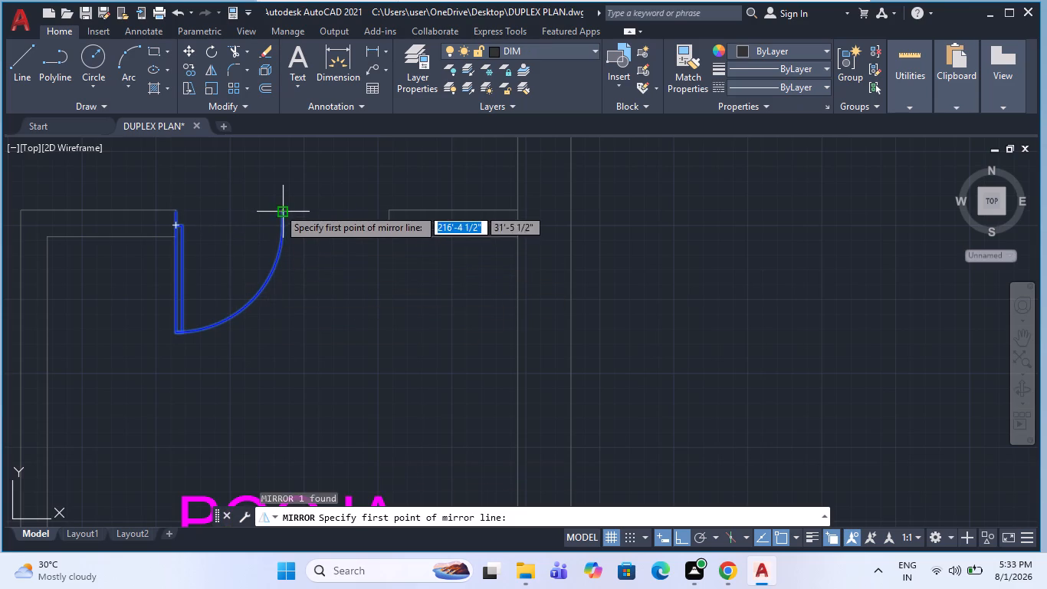
pyautogui.click(278, 208)
pyautogui.click(284, 318)
pyautogui.press('space')
pyautogui.scroll(-1, 321, 246)
pyautogui.press('Escape')
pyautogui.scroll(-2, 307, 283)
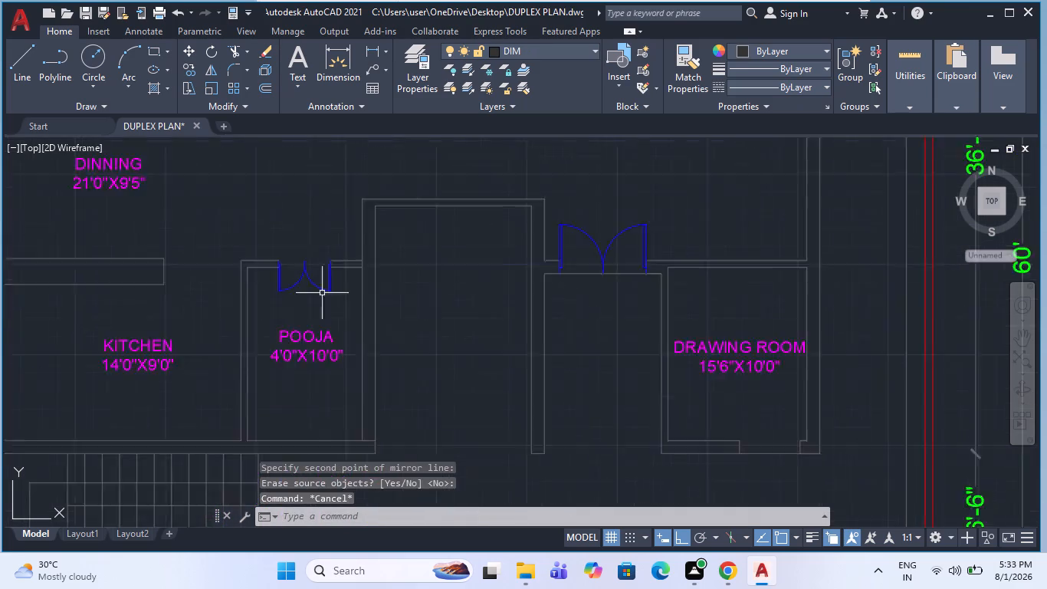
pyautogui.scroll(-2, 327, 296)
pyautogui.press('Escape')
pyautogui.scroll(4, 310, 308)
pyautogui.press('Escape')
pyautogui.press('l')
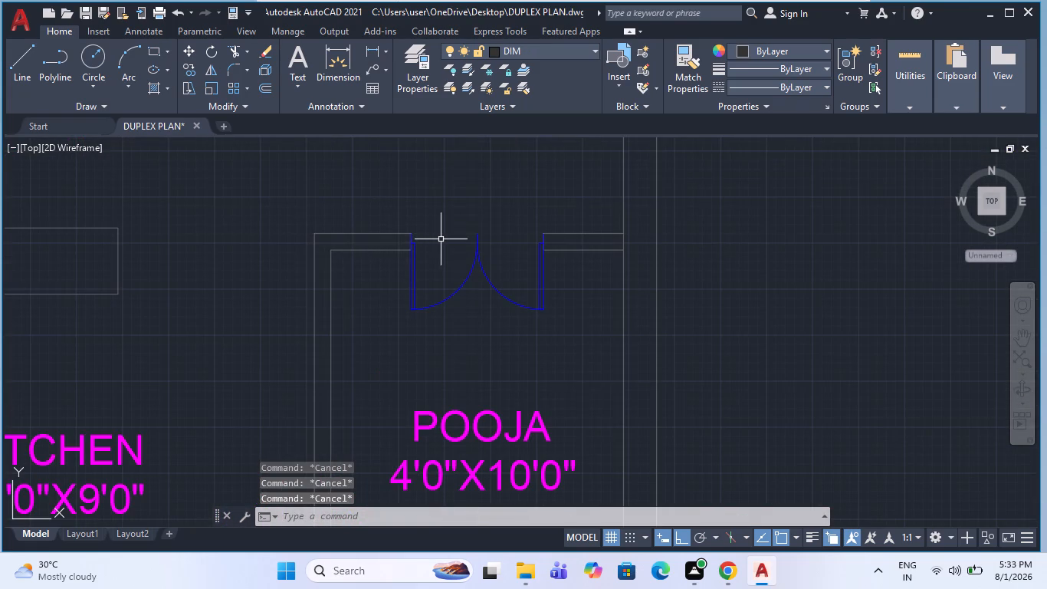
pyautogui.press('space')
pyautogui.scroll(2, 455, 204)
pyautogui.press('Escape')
# Fillet the pooja room's upper wall line right of the door to its outer left wall line, extending it across the opening.
pyautogui.write('F')
pyautogui.press('space')
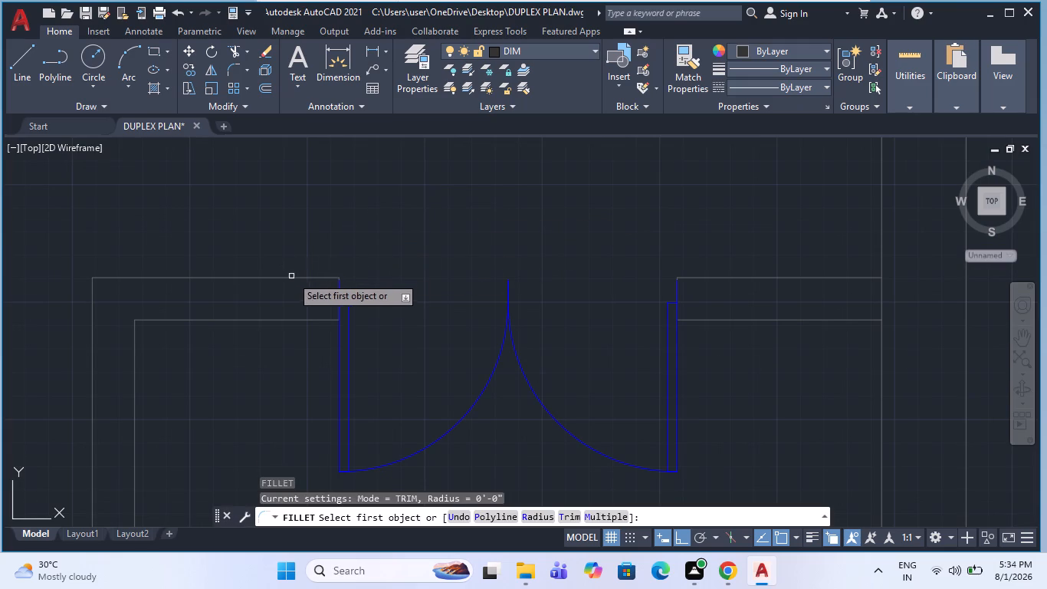
pyautogui.click(836, 275)
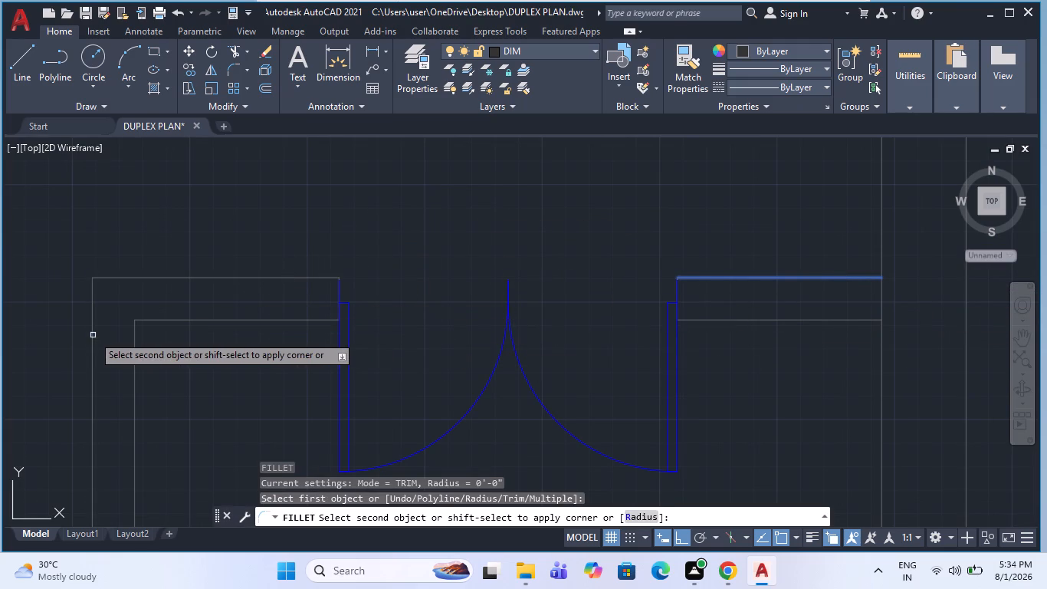
pyautogui.click(93, 335)
pyautogui.press('Escape')
pyautogui.scroll(-1, 254, 261)
pyautogui.press('Escape')
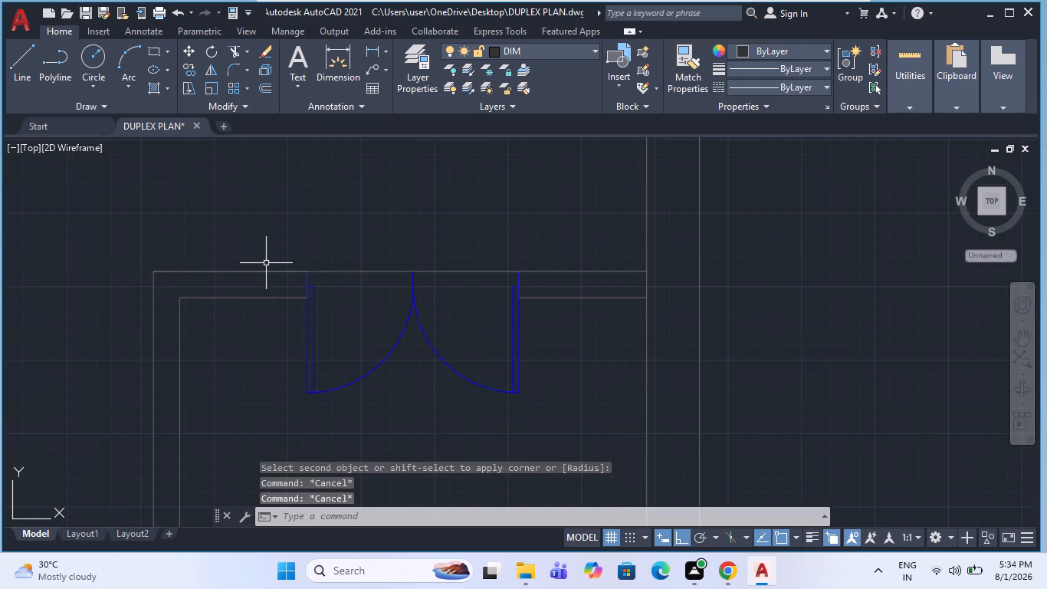
# Trim the leftover line segment crossing the wall junction at the pooja room's upper right corner.
pyautogui.scroll(-2, 285, 247)
pyautogui.moveTo(426, 305); pyautogui.dragTo(410, 255, button='middle')
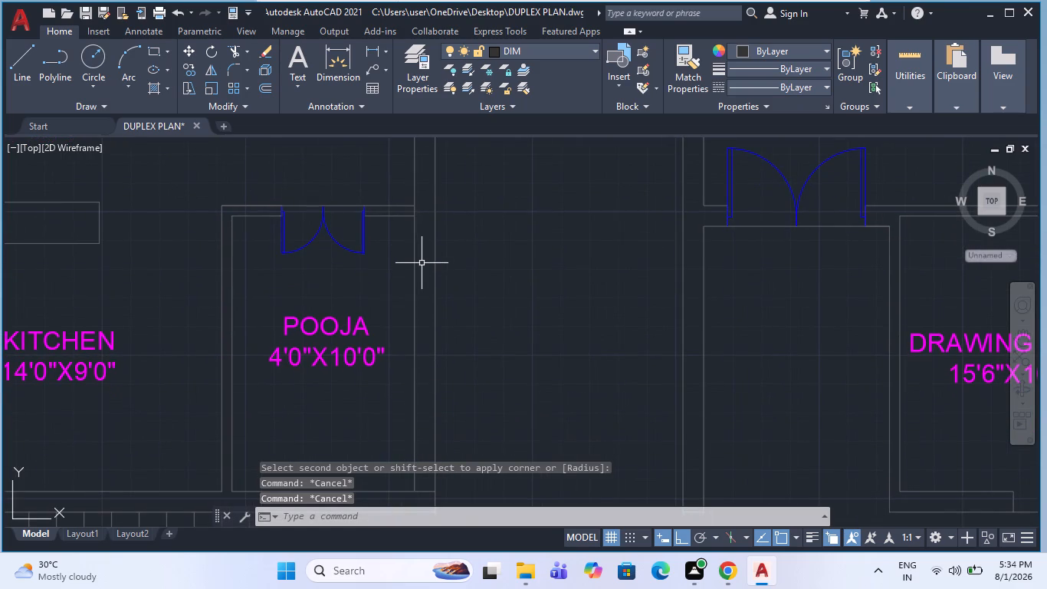
pyautogui.press('t')
pyautogui.press('r')
pyautogui.press('space')
pyautogui.scroll(1, 414, 217)
pyautogui.click(413, 208)
pyautogui.press('Escape')
# Draw a short line across the kitchen's left outer wall, slightly below the partition between kitchen and dining.
pyautogui.scroll(-1, 455, 226)
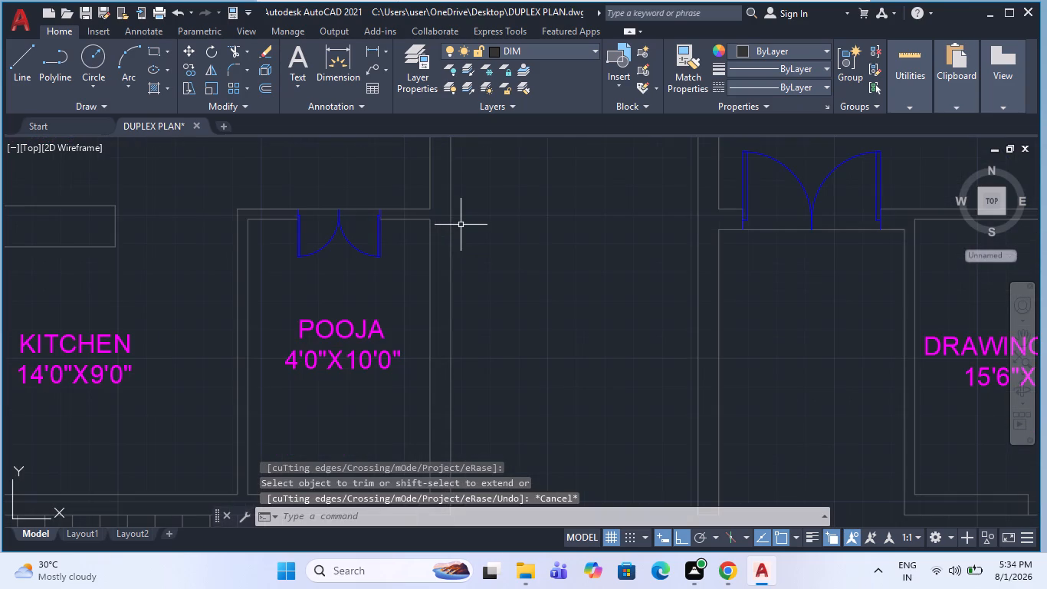
pyautogui.scroll(-3, 395, 252)
pyautogui.moveTo(339, 301); pyautogui.dragTo(334, 329, button='middle')
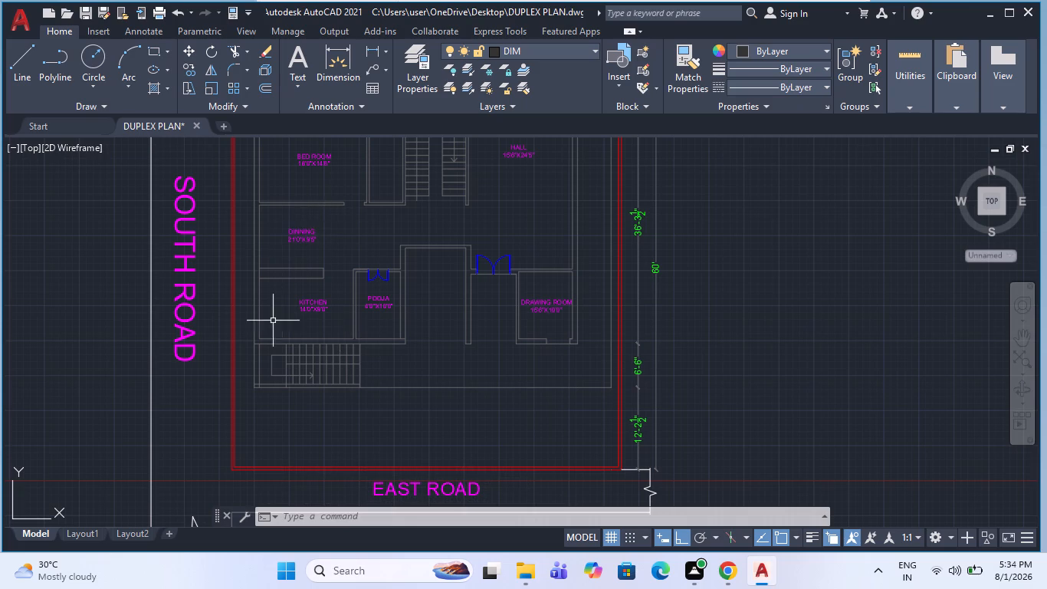
pyautogui.scroll(1, 271, 318)
pyautogui.press('l')
pyautogui.press('Return')
pyautogui.scroll(2, 236, 276)
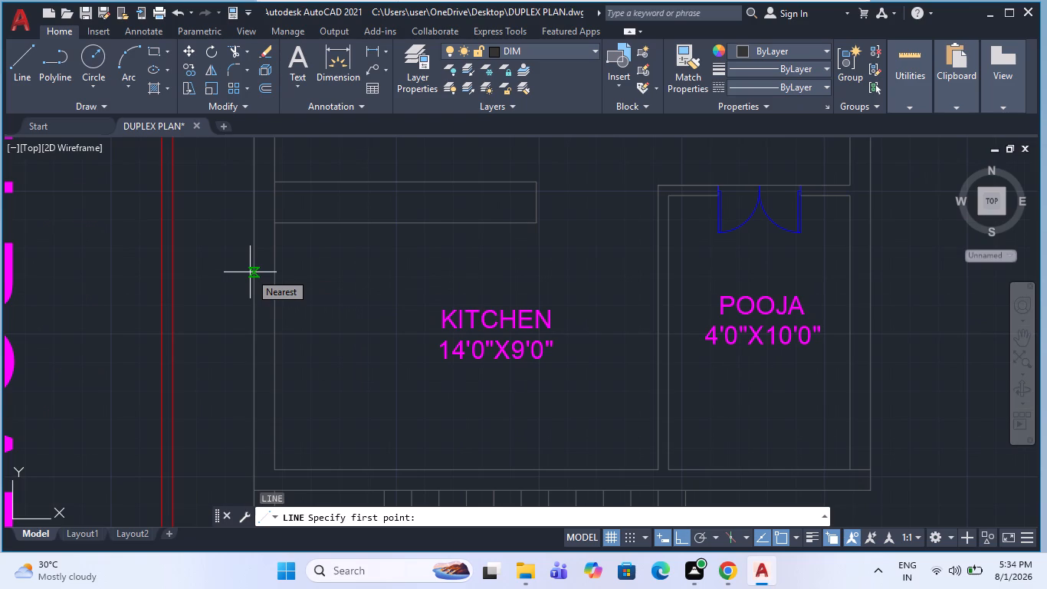
pyautogui.click(251, 252)
pyautogui.click(275, 251)
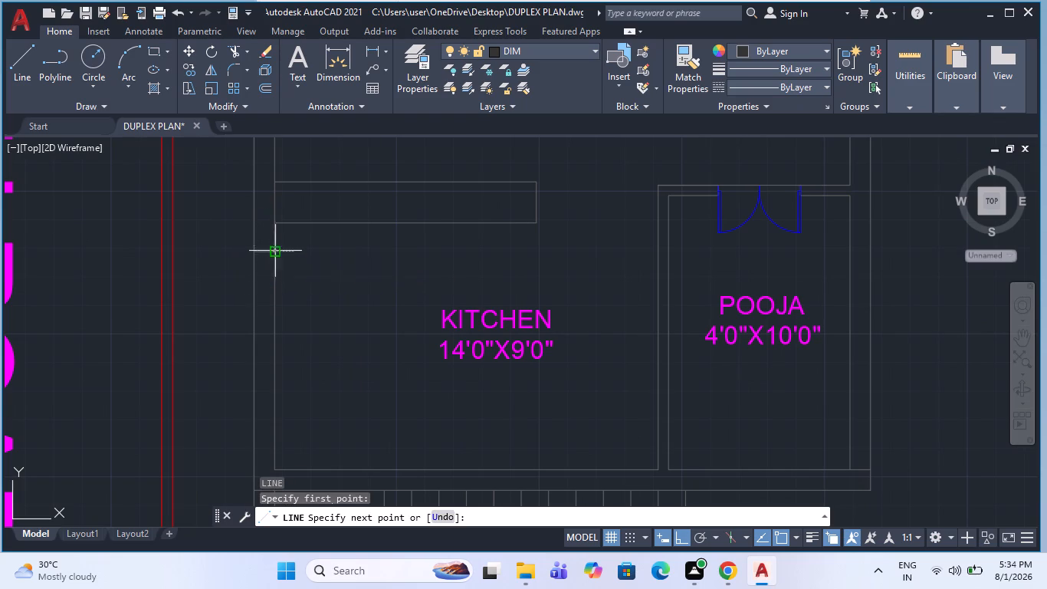
pyautogui.press('Escape')
# Offset the short line across the kitchen's left wall 3' downward.
pyautogui.press('o')
pyautogui.press('Return')
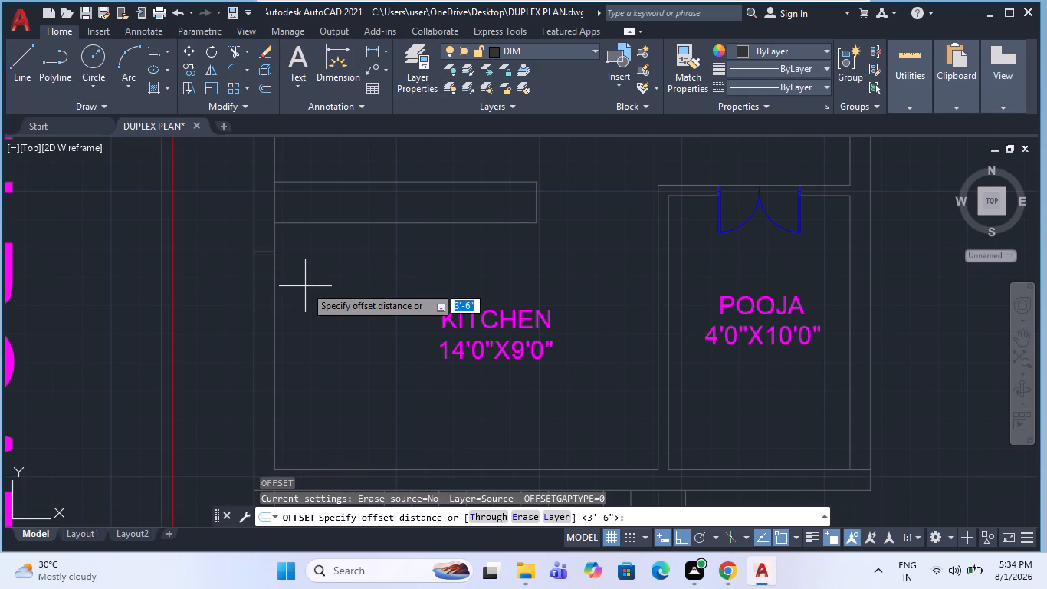
pyautogui.write("3'")
pyautogui.press('Return')
pyautogui.click(266, 255)
pyautogui.click(265, 250)
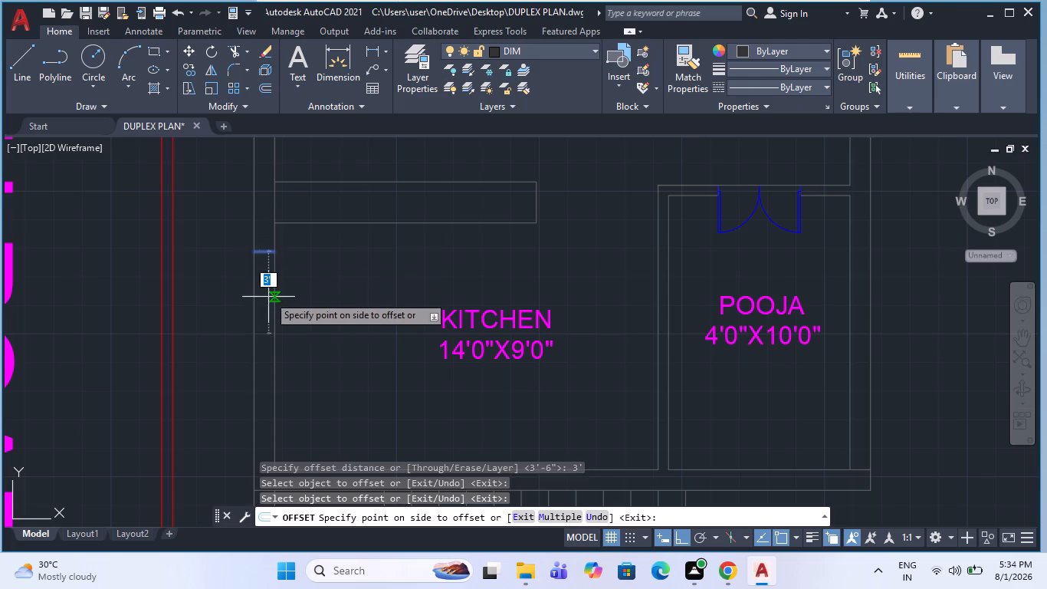
pyautogui.click(271, 306)
pyautogui.press('Escape')
# Trim both kitchen left wall lines between the two short lines to form an opening.
pyautogui.write('TR')
pyautogui.press('space')
pyautogui.click(266, 295)
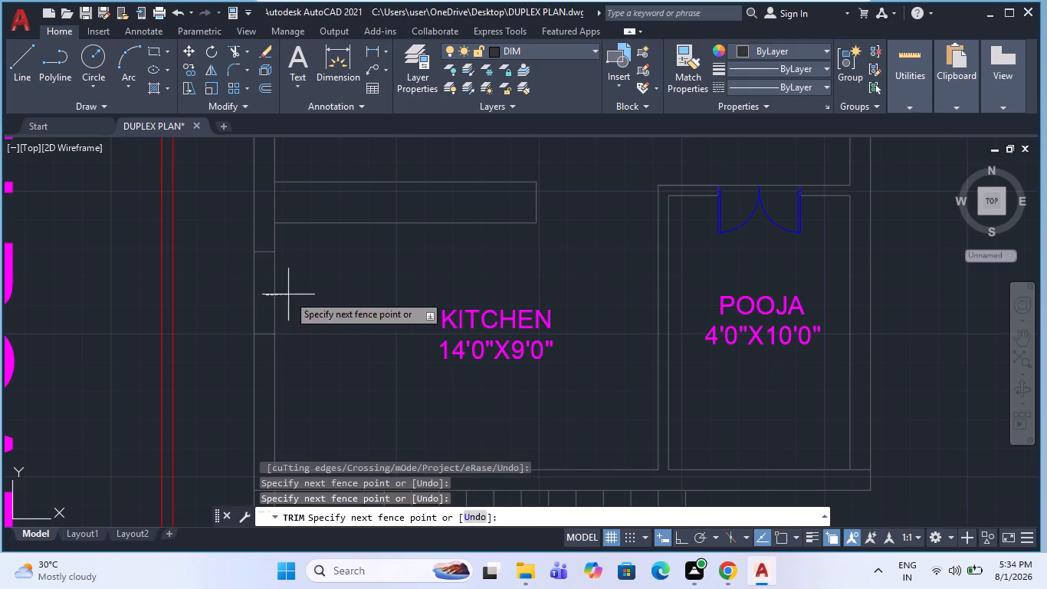
pyautogui.click(288, 294)
pyautogui.press('Escape')
pyautogui.scroll(-2, 277, 301)
pyautogui.press('Escape')
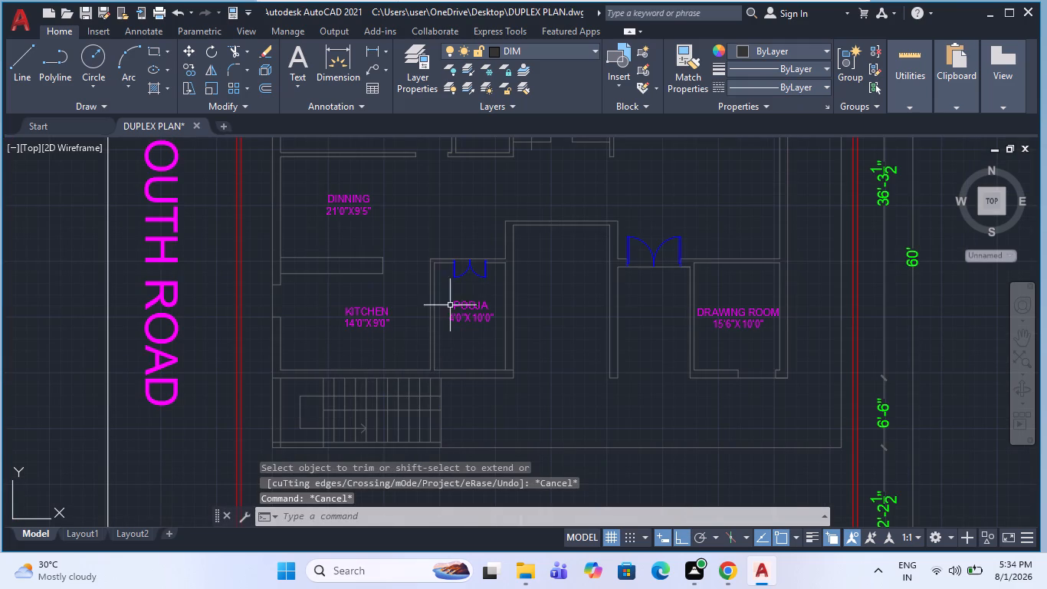
# Copy the pooja door's left leaf into the kitchen, placing it near the new opening in the left wall.
pyautogui.click(464, 272)
pyautogui.press('c')
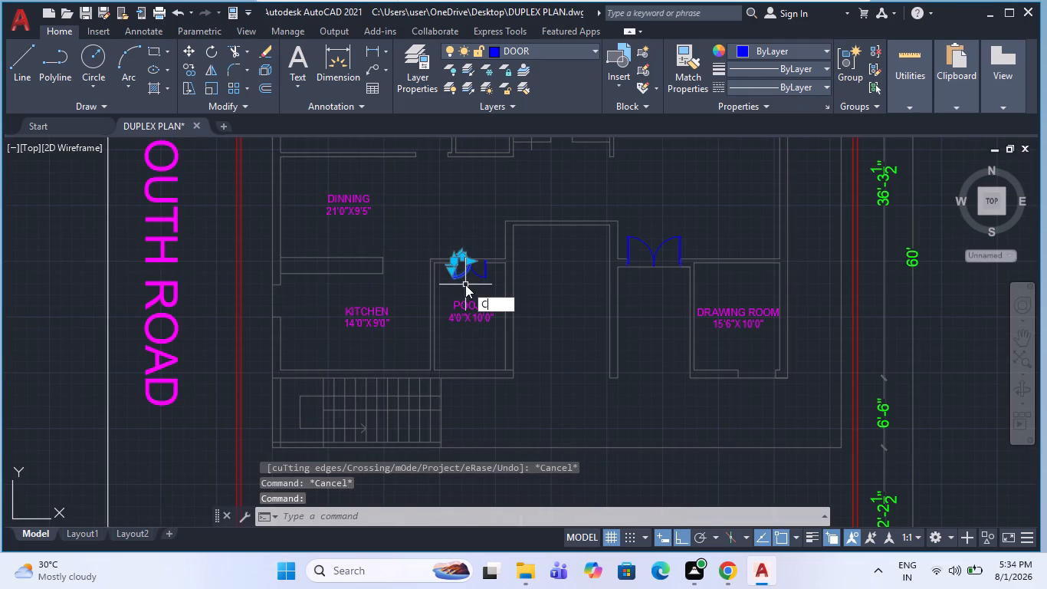
pyautogui.press('o')
pyautogui.press('space')
pyautogui.click(457, 278)
pyautogui.scroll(2, 346, 324)
pyautogui.click(350, 299)
pyautogui.press('Escape')
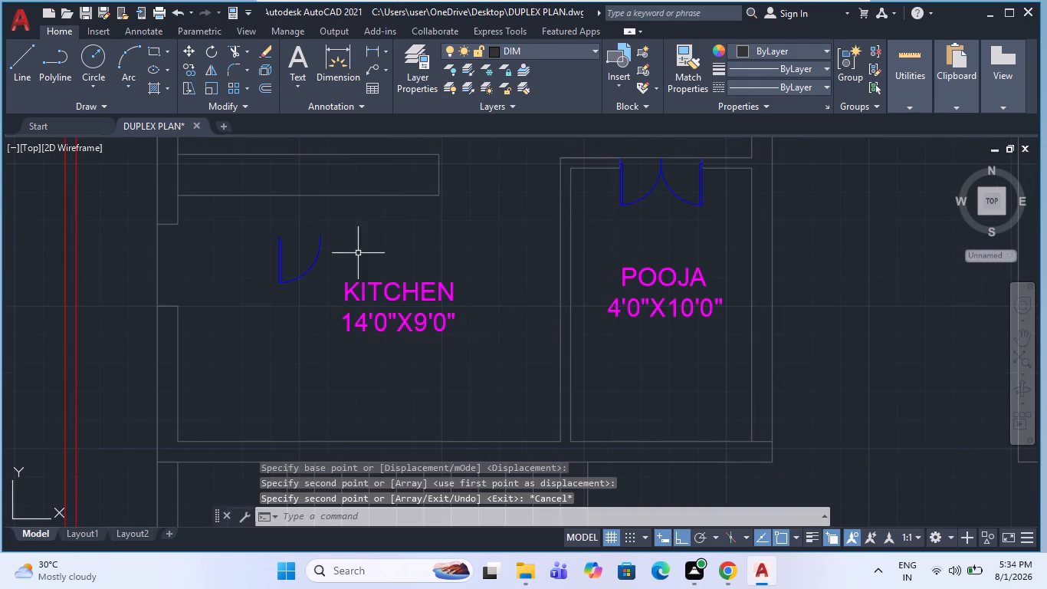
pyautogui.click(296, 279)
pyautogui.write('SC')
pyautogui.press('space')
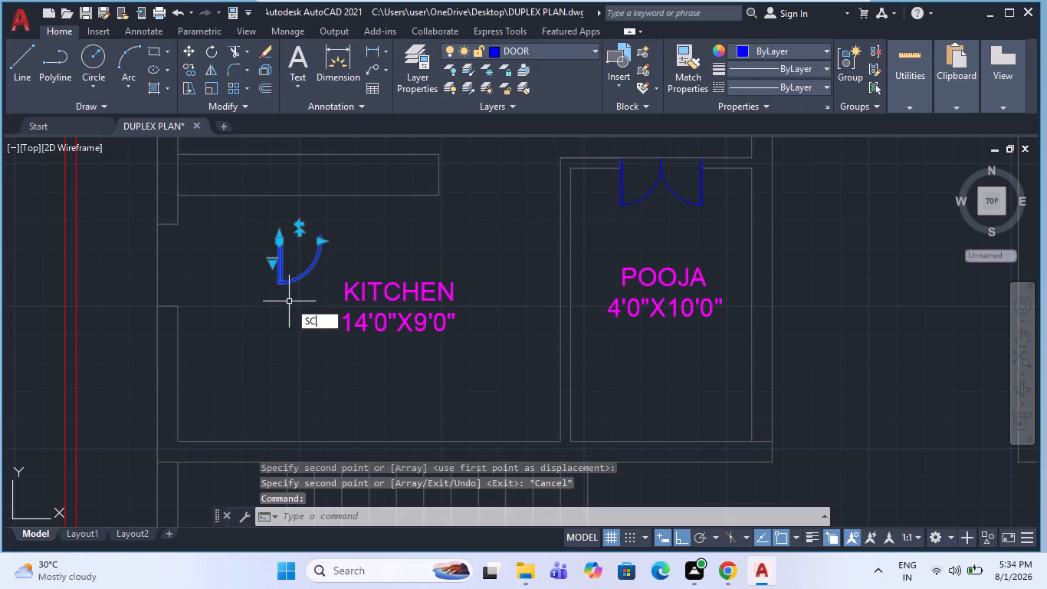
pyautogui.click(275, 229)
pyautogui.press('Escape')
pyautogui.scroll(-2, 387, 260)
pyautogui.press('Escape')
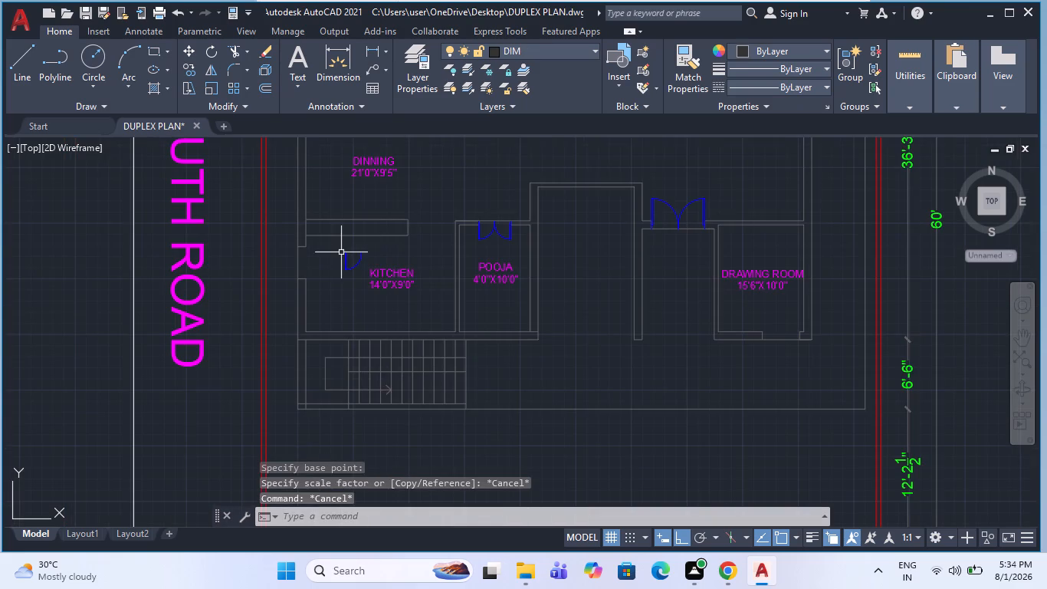
# Erase the copied pooja door leaf beside the KITCHEN label.
pyautogui.click(348, 260)
pyautogui.press('Insert')
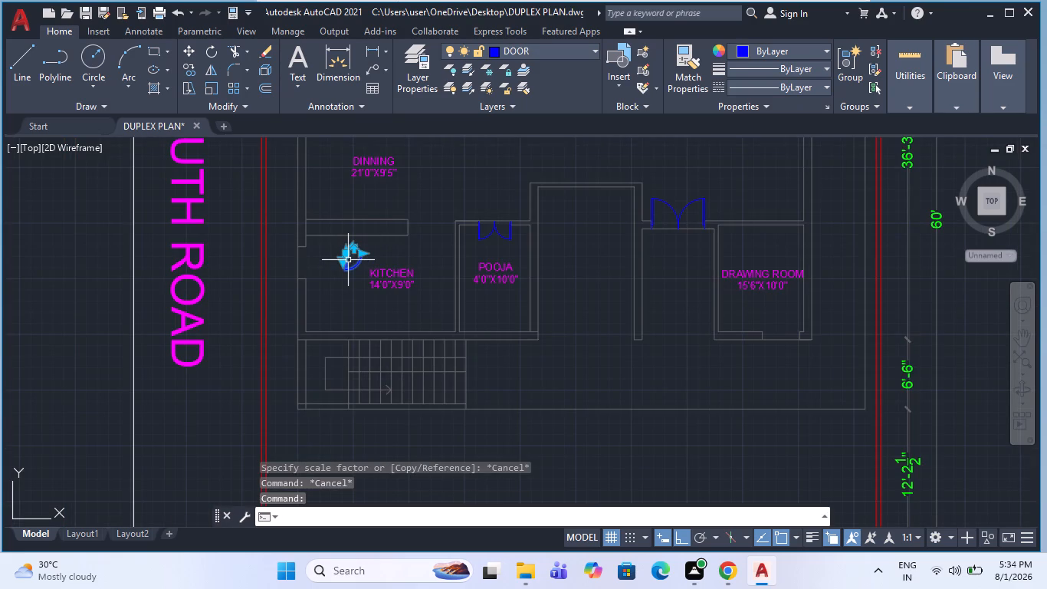
pyautogui.press('Delete')
pyautogui.press('Escape')
pyautogui.click(365, 252)
pyautogui.click(322, 270)
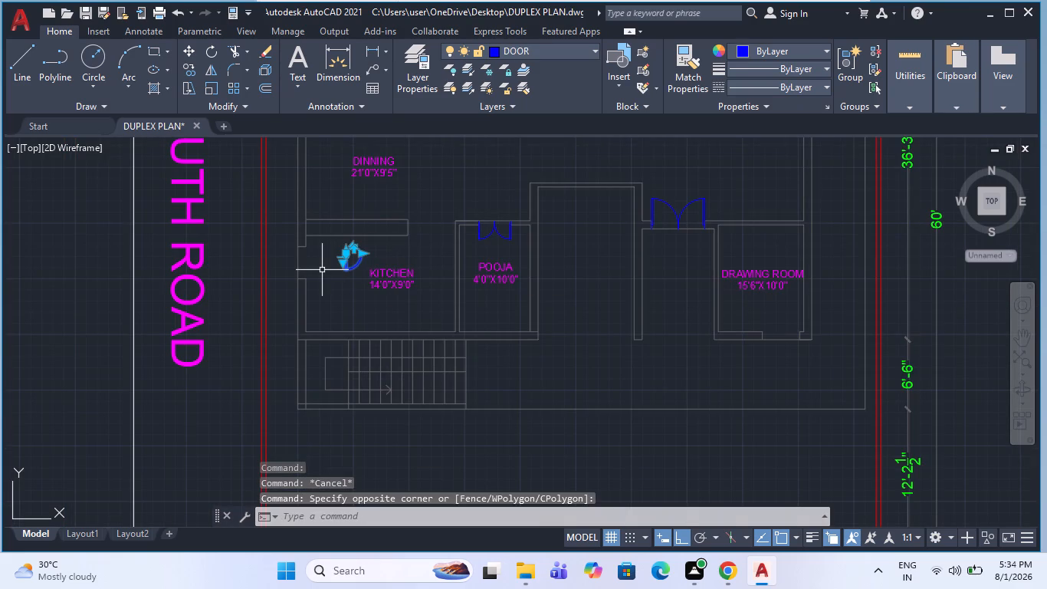
pyautogui.press('Delete')
# Copy the left leaf of the double door near the drawing room horizontally onto the partition between kitchen and dining.
pyautogui.click(650, 204)
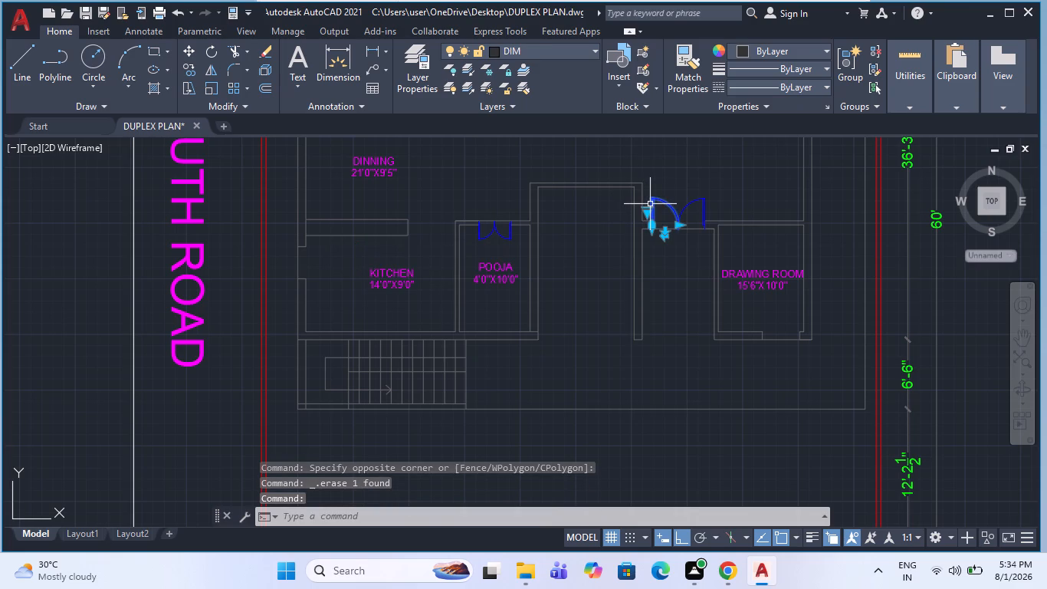
pyautogui.press('c')
pyautogui.write('O')
pyautogui.press('space')
pyautogui.click(648, 209)
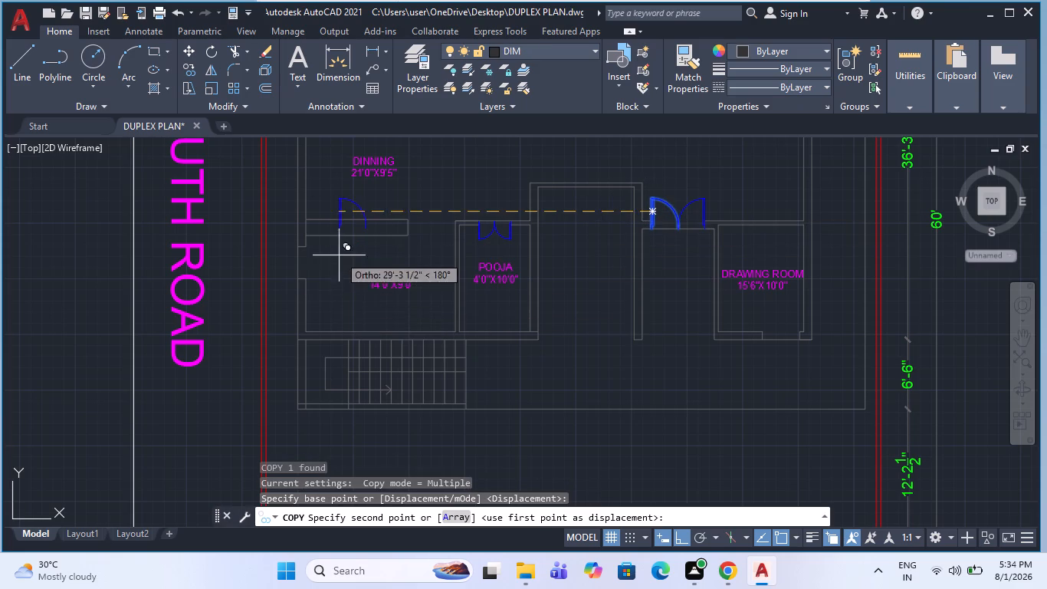
pyautogui.scroll(2, 339, 253)
pyautogui.click(340, 251)
pyautogui.press('Escape')
pyautogui.scroll(-1, 352, 275)
pyautogui.press('Escape')
# Mirror the copied door leaf downward into the kitchen across a horizontal line, keeping the original.
pyautogui.click(351, 216)
pyautogui.click(333, 208)
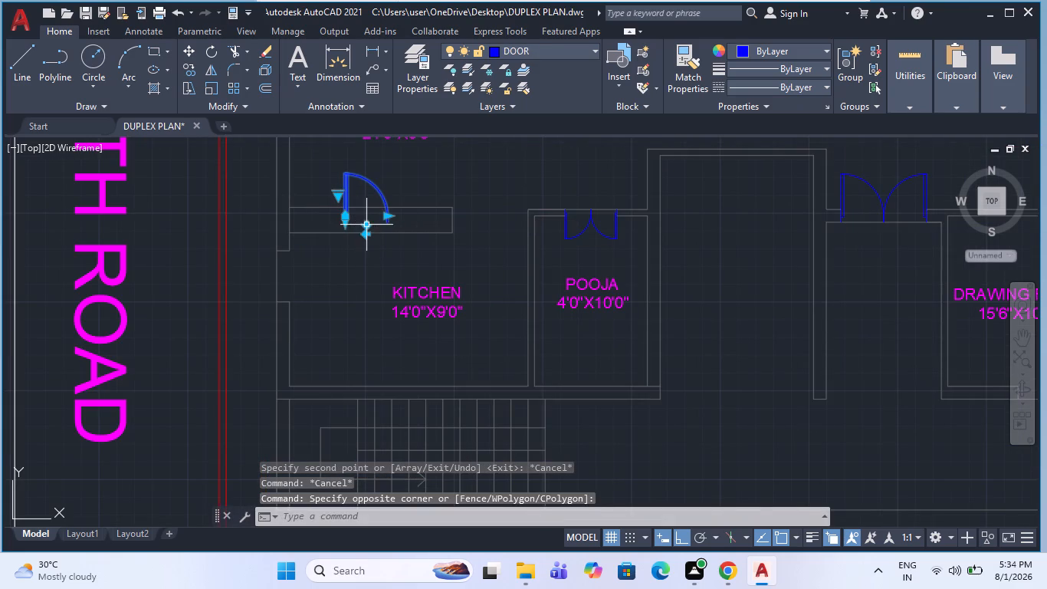
pyautogui.write('MI')
pyautogui.press('space')
pyautogui.click(340, 245)
pyautogui.click(416, 255)
pyautogui.press('space')
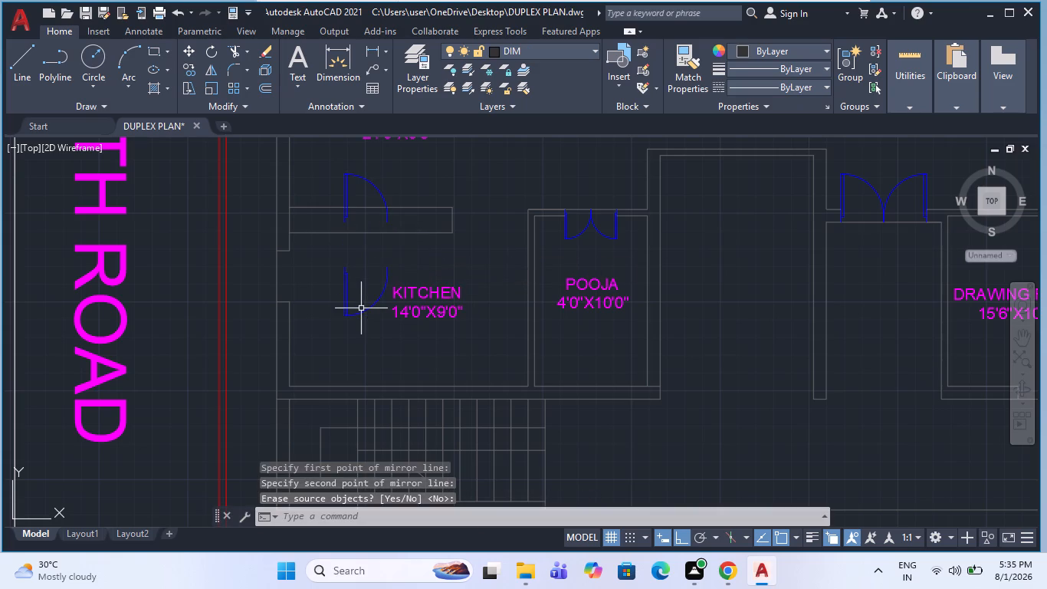
# Rotate the mirrored kitchen door leaf 90° counter-clockwise so it lies horizontally facing the outer wall opening.
pyautogui.click(360, 312)
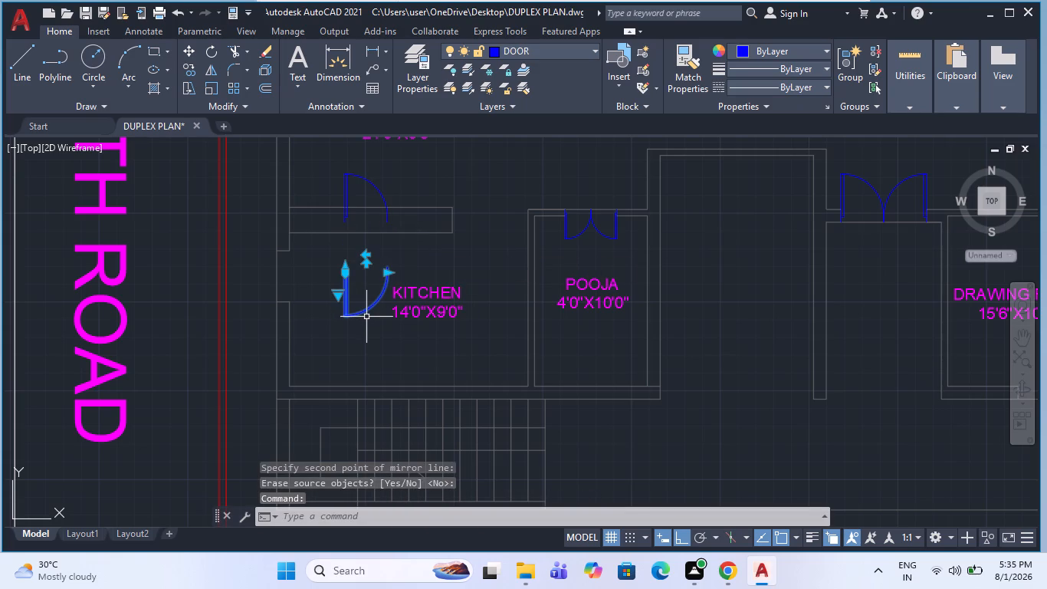
pyautogui.write('RO')
pyautogui.press('space')
pyautogui.click(354, 316)
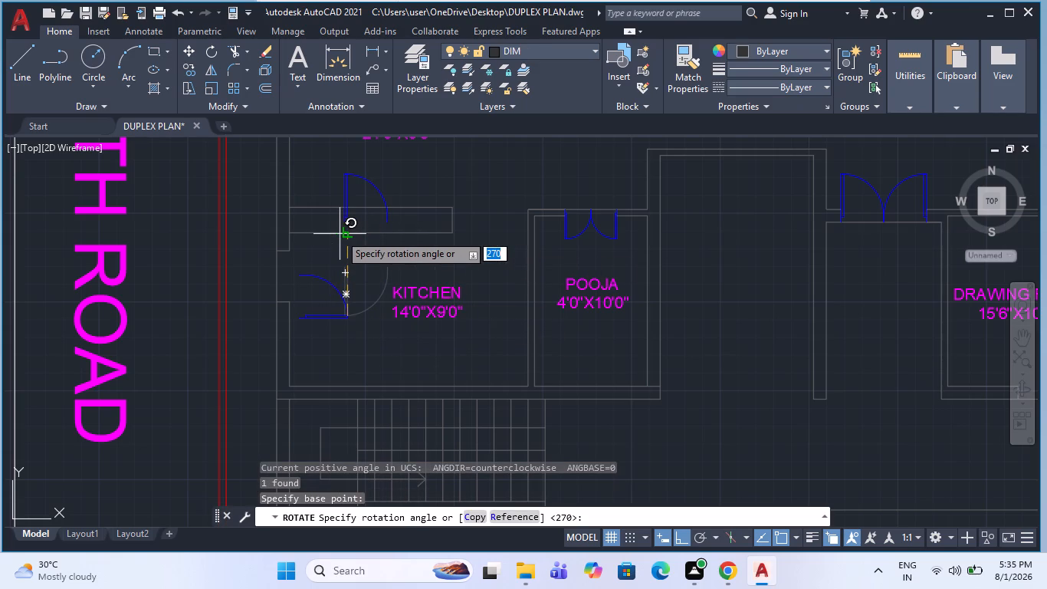
pyautogui.click(389, 246)
pyautogui.press('Escape')
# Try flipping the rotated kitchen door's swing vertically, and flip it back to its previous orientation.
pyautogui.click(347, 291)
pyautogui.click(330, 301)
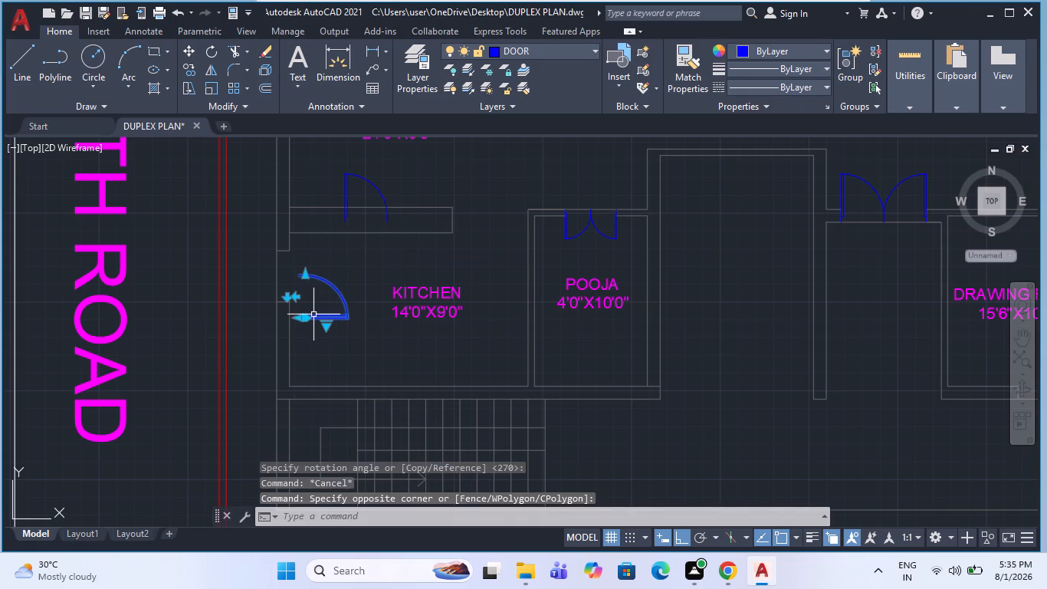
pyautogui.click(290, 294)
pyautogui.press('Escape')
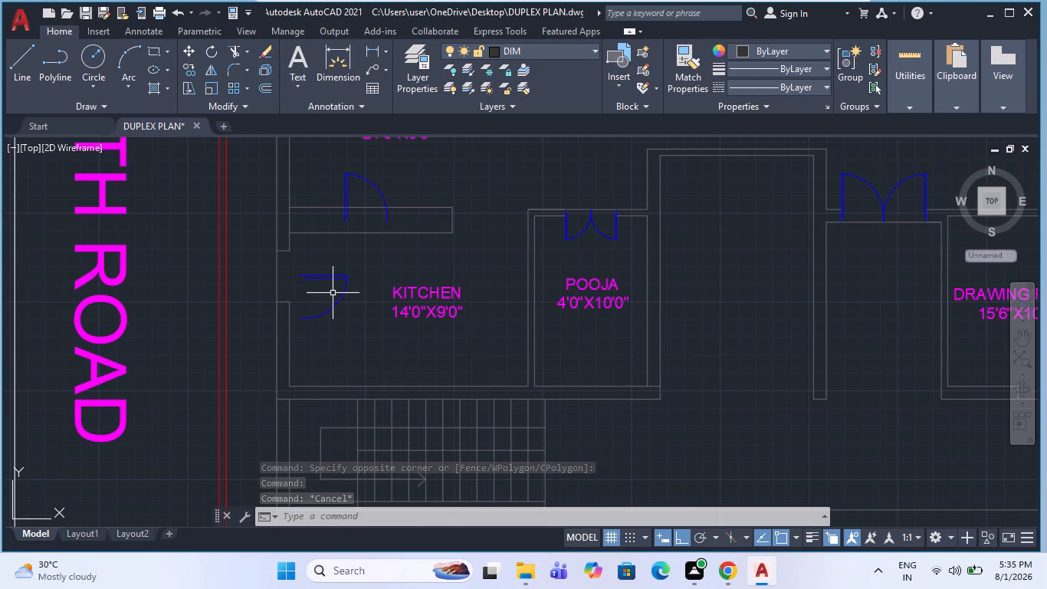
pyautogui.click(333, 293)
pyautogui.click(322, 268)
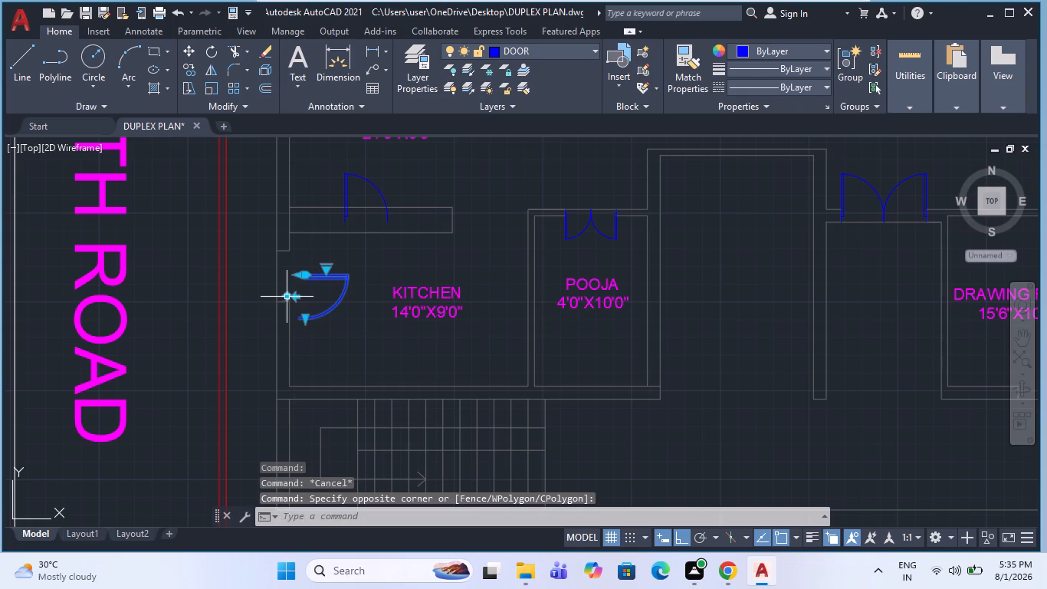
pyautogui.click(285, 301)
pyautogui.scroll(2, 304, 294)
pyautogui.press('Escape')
# Move the kitchen door by its hinge-side end onto the lower outer corner of the left wall opening.
pyautogui.click(382, 378)
pyautogui.click(356, 337)
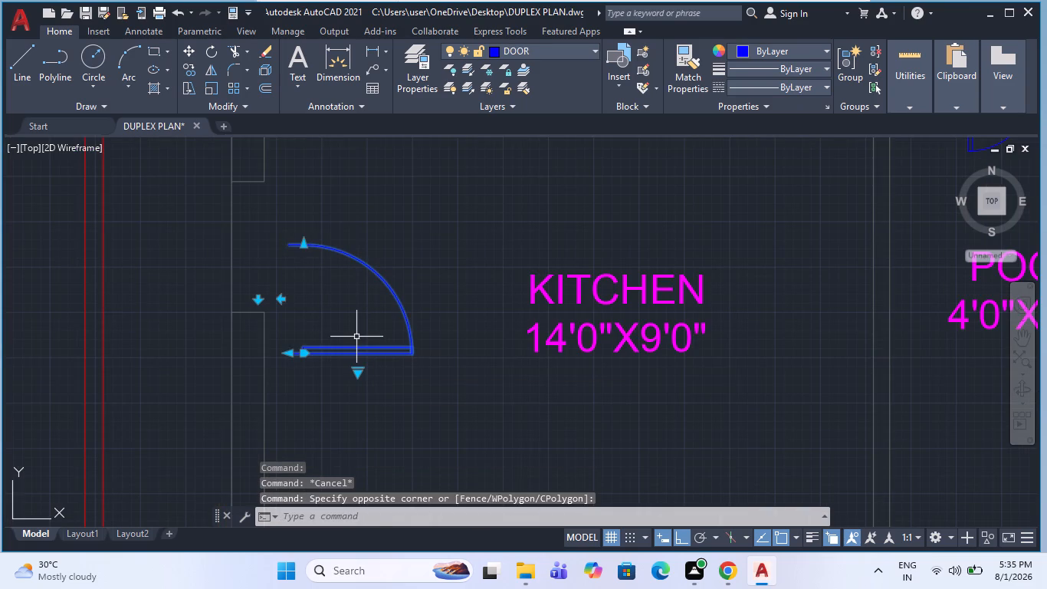
pyautogui.write('M')
pyautogui.press('space')
pyautogui.click(282, 348)
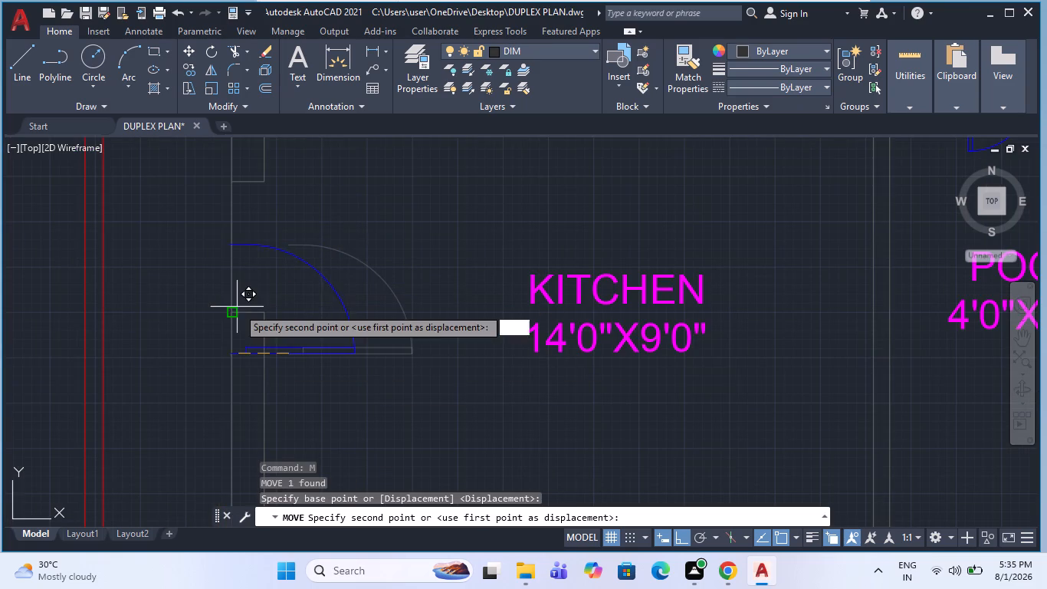
pyautogui.click(238, 308)
pyautogui.press('Escape')
pyautogui.scroll(-2, 290, 301)
pyautogui.press('Escape')
# Scale the kitchen door by reference from the opening's lower outer corner so its width spans the full wall opening.
pyautogui.click(323, 322)
pyautogui.click(317, 297)
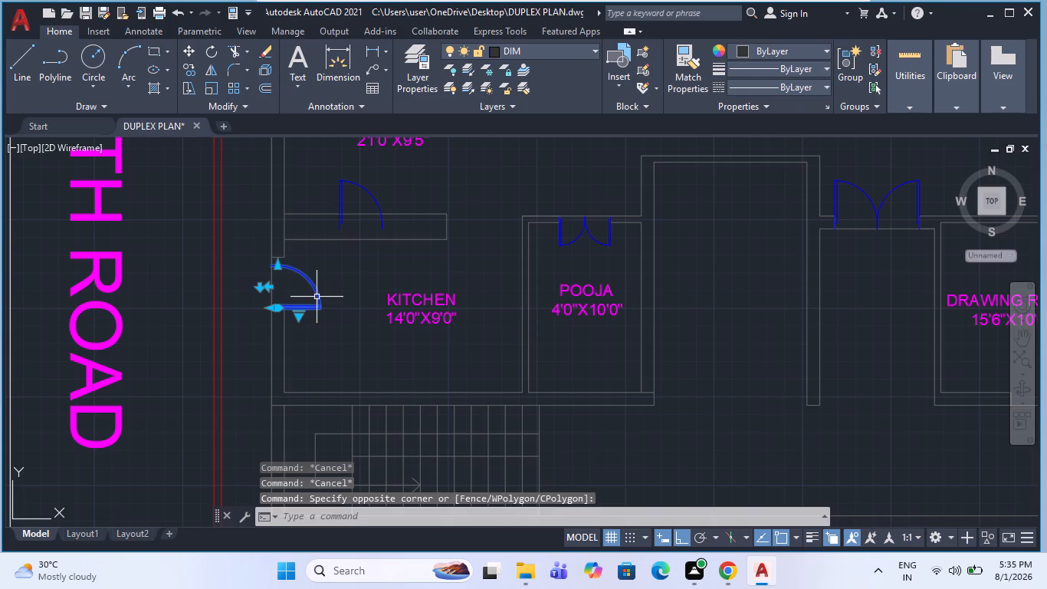
pyautogui.write('SC')
pyautogui.press('space')
pyautogui.scroll(2, 283, 296)
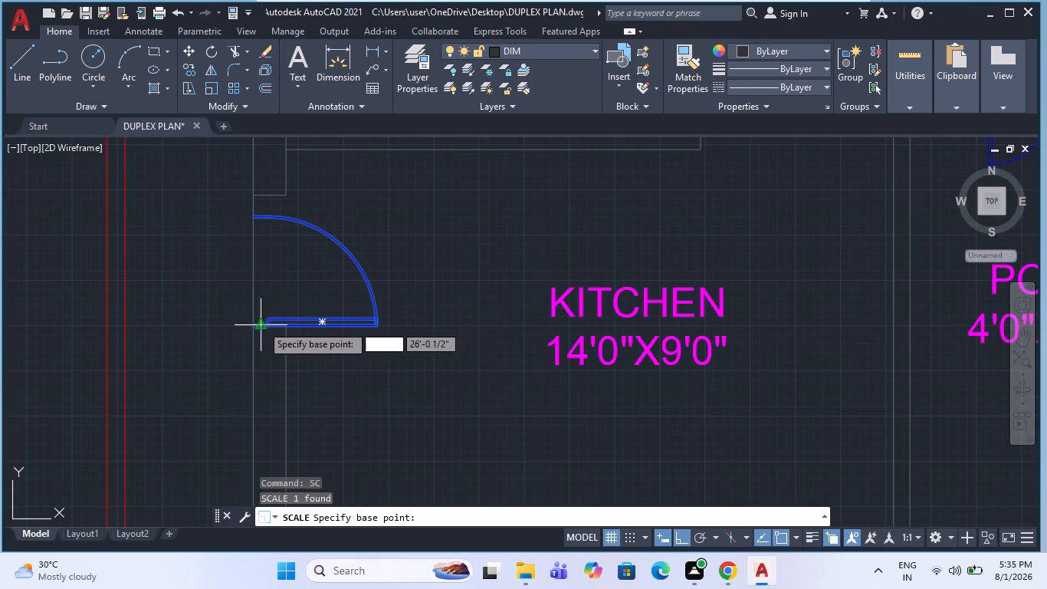
pyautogui.click(253, 330)
pyautogui.write('R')
pyautogui.press('space')
pyautogui.scroll(1, 254, 269)
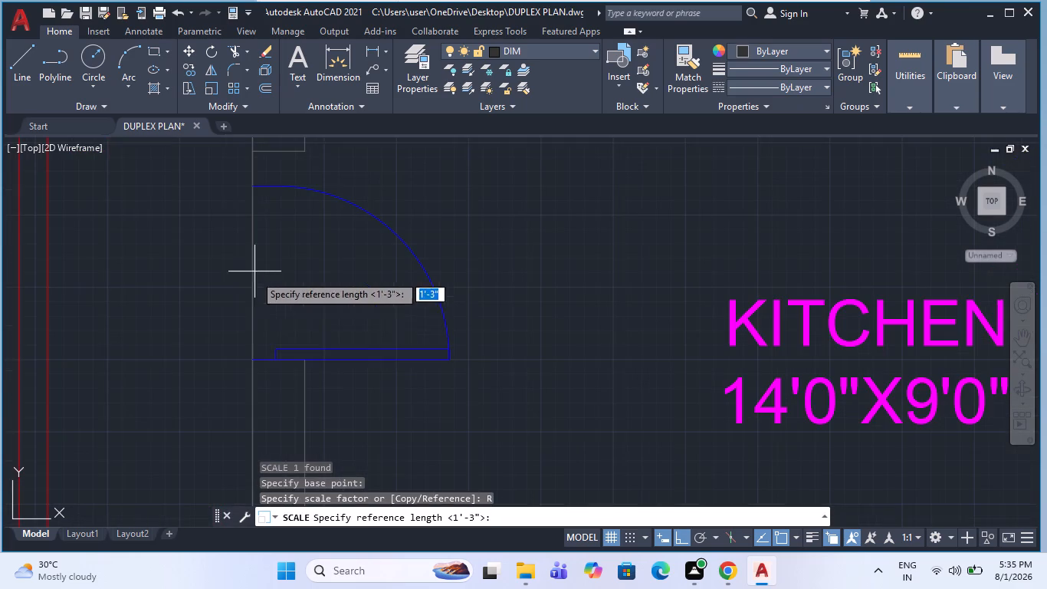
pyautogui.click(254, 361)
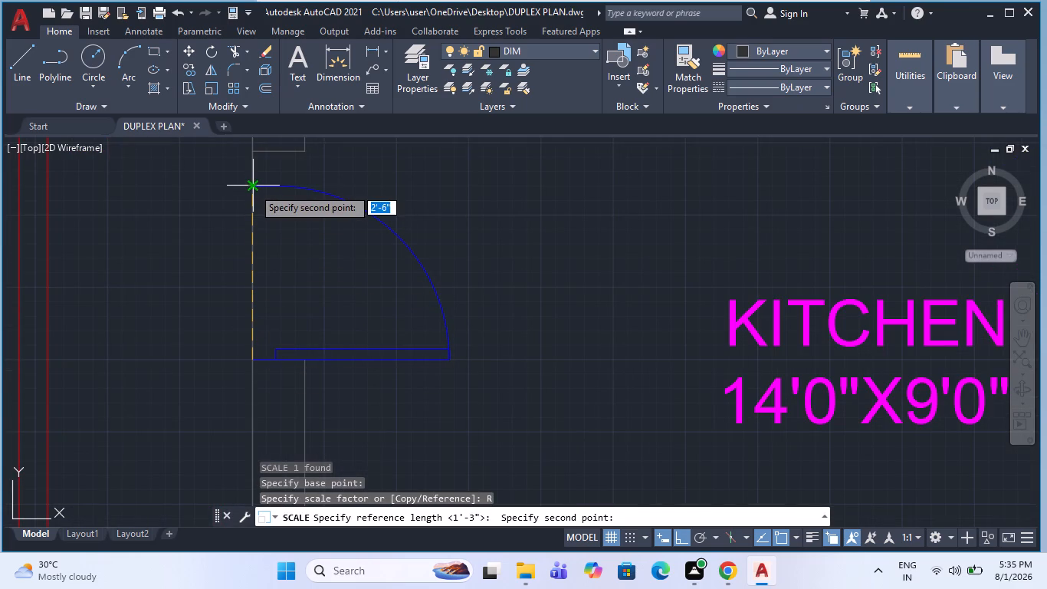
pyautogui.click(253, 188)
pyautogui.click(251, 151)
pyautogui.press('Escape')
pyautogui.scroll(-1, 303, 242)
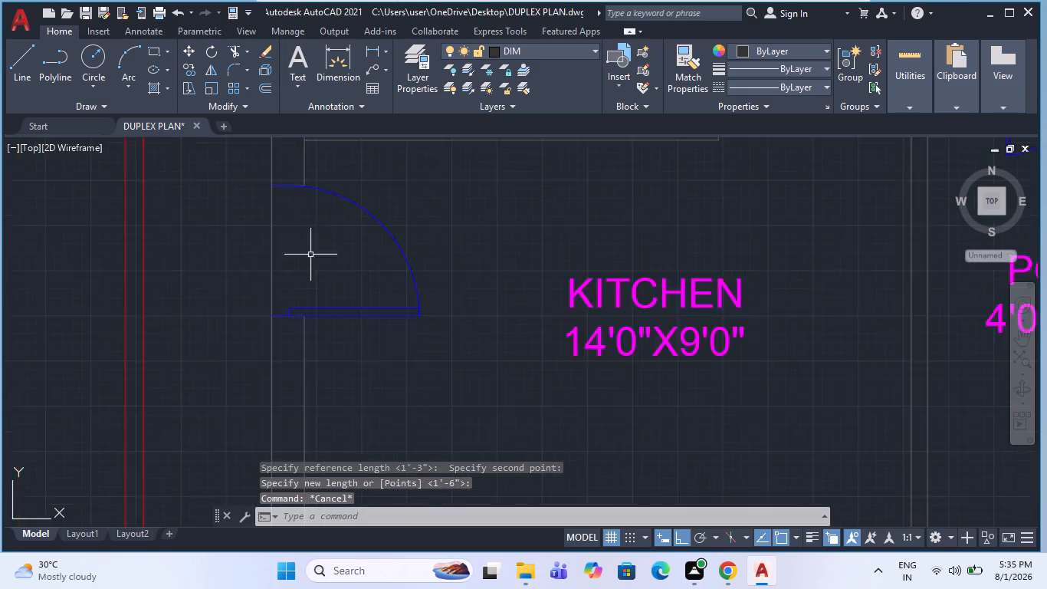
# Move the KITCHEN label about 1'-7 1/2" horizontally toward the new side door.
pyautogui.scroll(-2, 313, 258)
pyautogui.press('Escape')
pyautogui.scroll(-2, 321, 286)
pyautogui.moveTo(377, 303); pyautogui.dragTo(329, 308, button='middle')
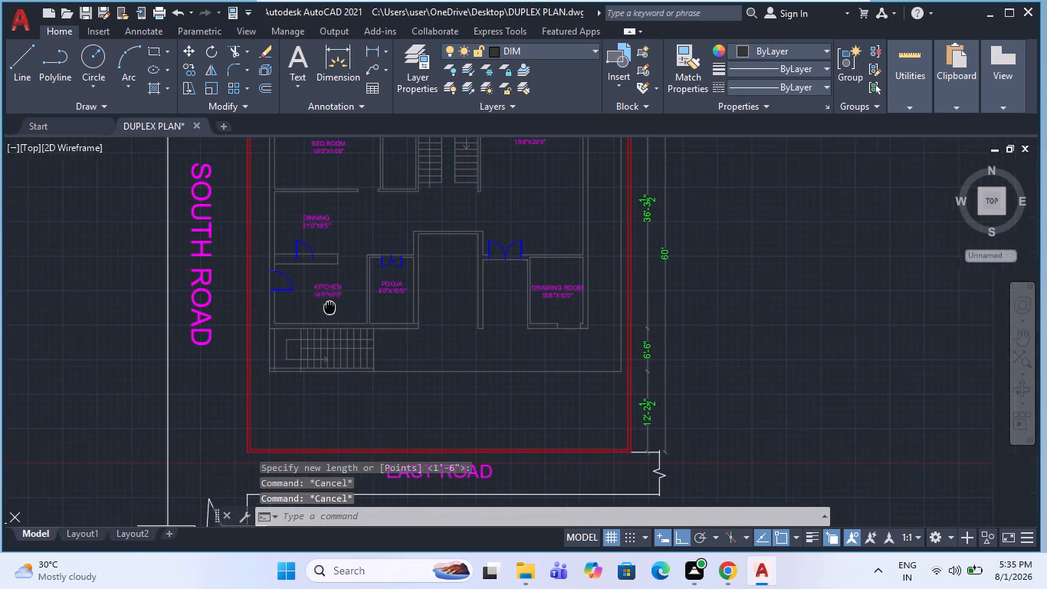
pyautogui.moveTo(329, 308); pyautogui.dragTo(327, 308, button='middle')
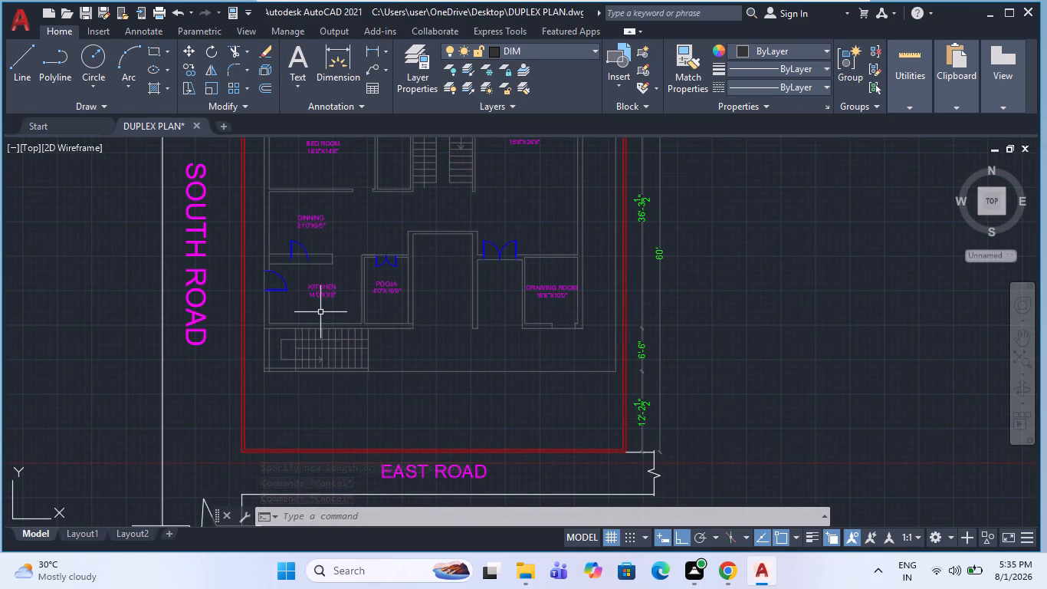
pyautogui.scroll(-1, 313, 310)
pyautogui.press('Escape')
pyautogui.scroll(2, 327, 315)
pyautogui.press('Escape')
pyautogui.scroll(-1, 300, 327)
pyautogui.press('Escape')
pyautogui.scroll(1, 299, 298)
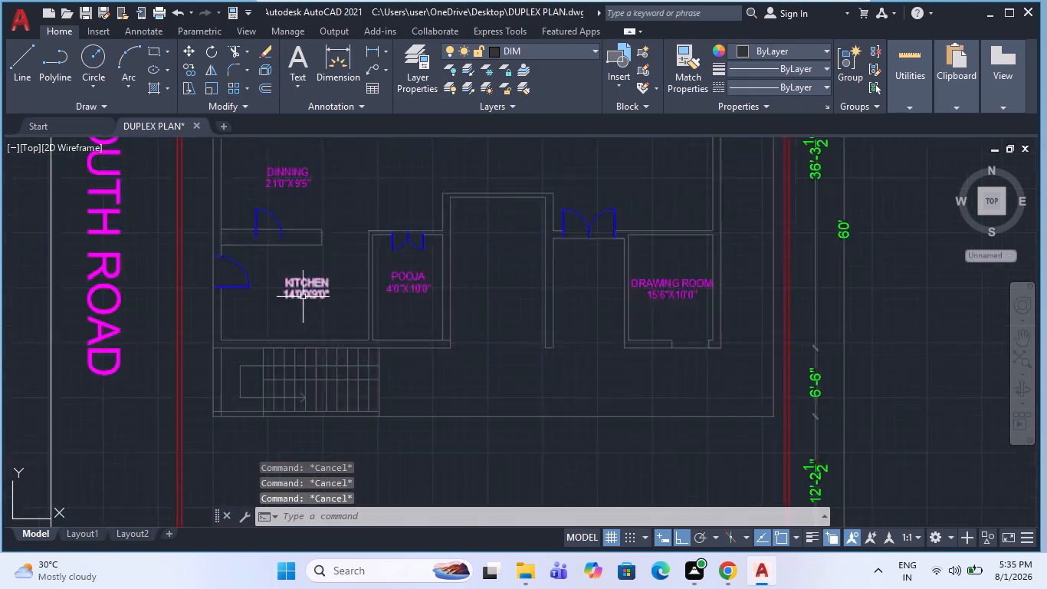
pyautogui.scroll(1, 304, 297)
pyautogui.click(308, 296)
pyautogui.write('M')
pyautogui.press('space')
pyautogui.click(359, 321)
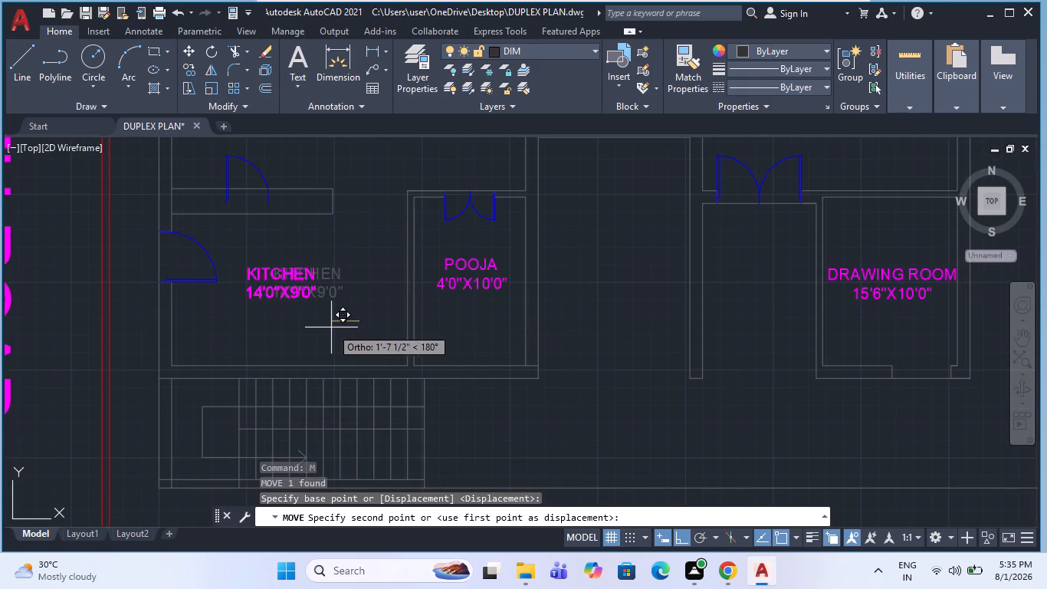
pyautogui.click(331, 327)
pyautogui.press('Escape')
# Copy the BED ROOM label horizontally into the narrow room between the bedroom and the staircase.
pyautogui.scroll(-2, 325, 336)
pyautogui.press('Escape')
pyautogui.scroll(-2, 350, 318)
pyautogui.scroll(2, 364, 292)
pyautogui.moveTo(400, 291); pyautogui.dragTo(308, 302, button='middle')
pyautogui.scroll(-1, 400, 252)
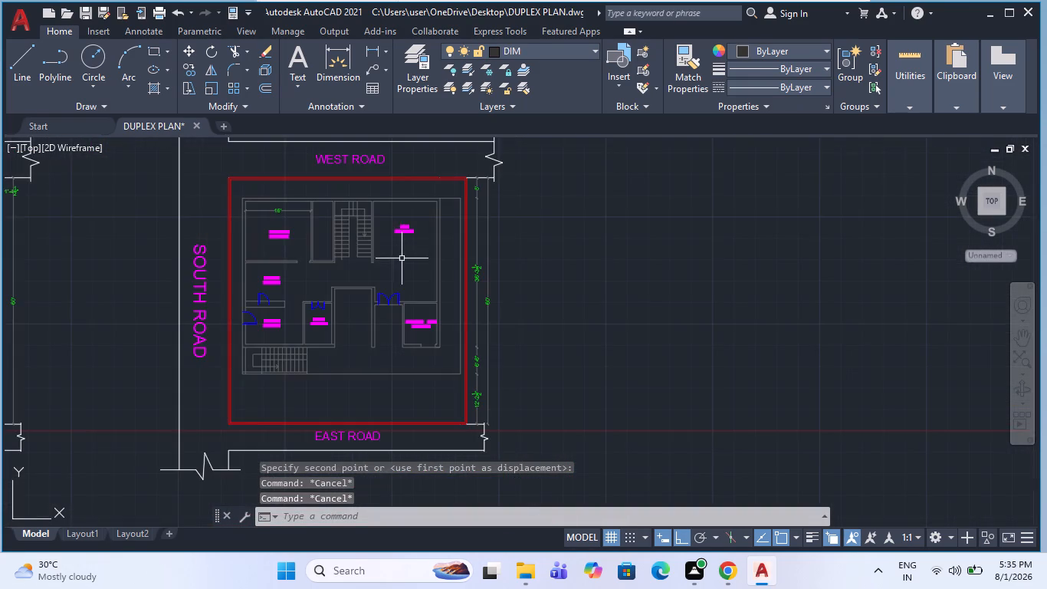
pyautogui.scroll(2, 306, 227)
pyautogui.press('Escape')
pyautogui.click(256, 245)
pyautogui.press('c')
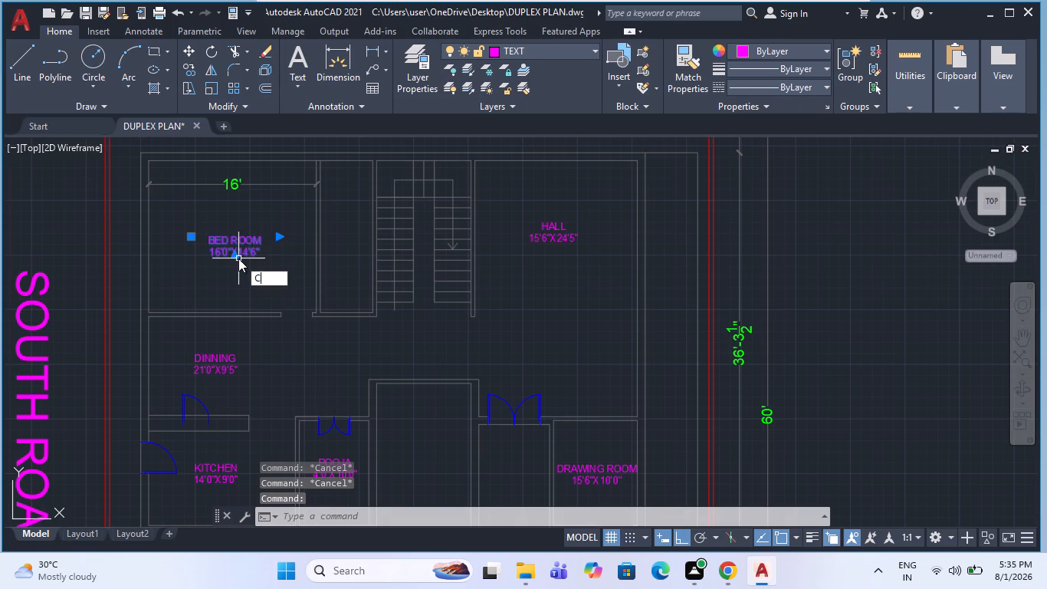
pyautogui.write('O')
pyautogui.press('space')
pyautogui.click(238, 258)
pyautogui.scroll(1, 327, 251)
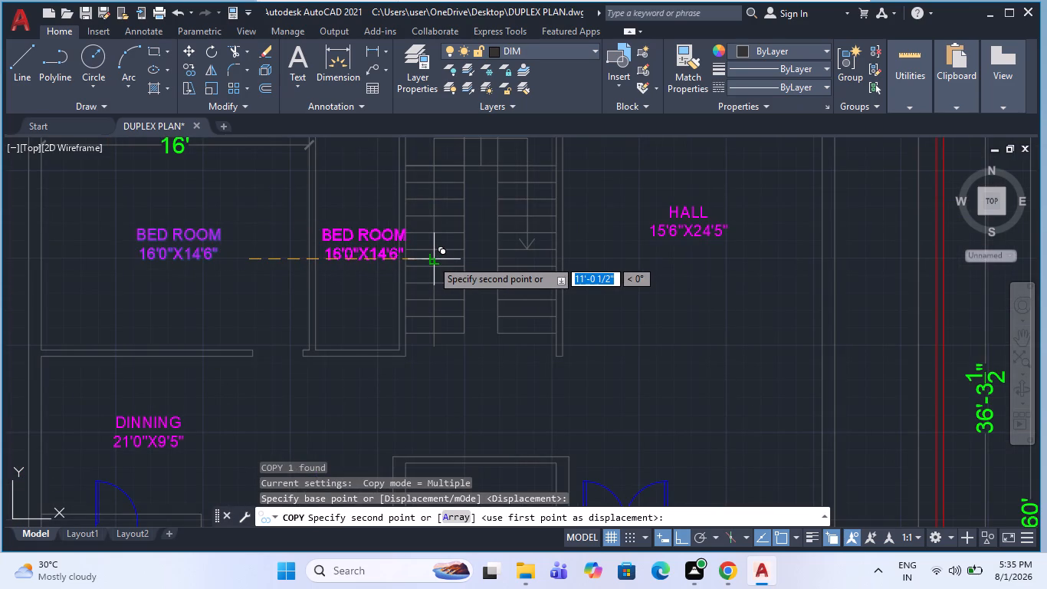
pyautogui.click(425, 262)
pyautogui.press('Escape')
# Change the copied label in the narrow room to read TOILET 5'0"X14'6".
pyautogui.doubleClick(350, 241)
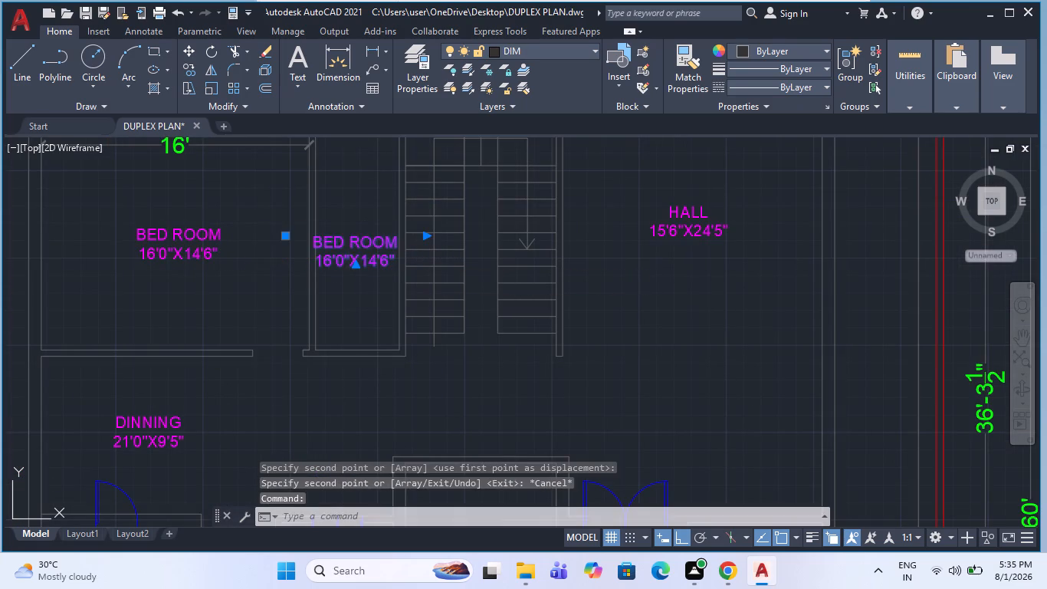
pyautogui.scroll(2, 368, 249)
pyautogui.moveTo(439, 241); pyautogui.dragTo(170, 236)
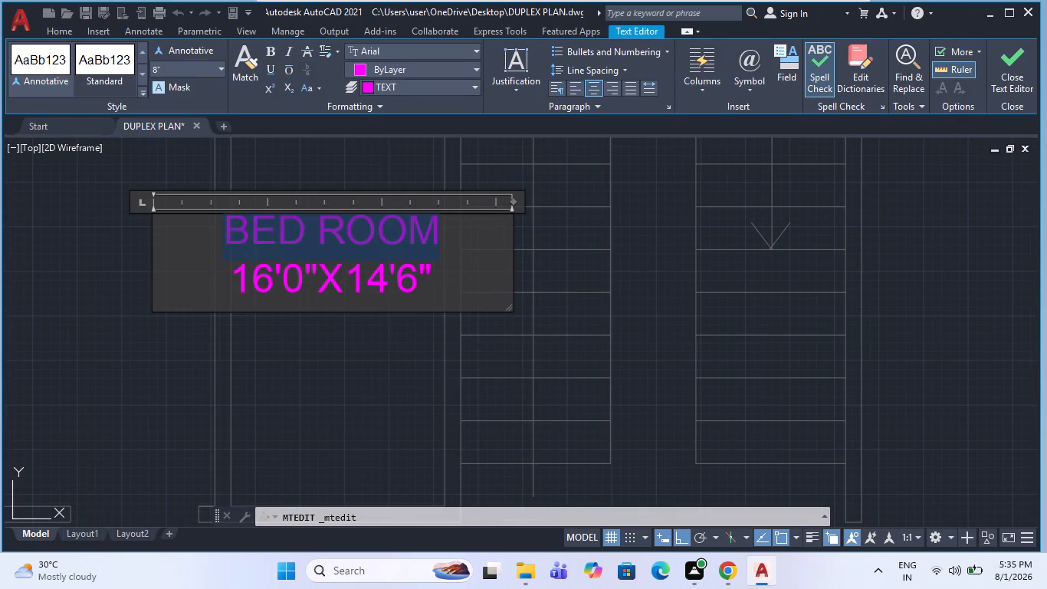
pyautogui.write('TPILET')
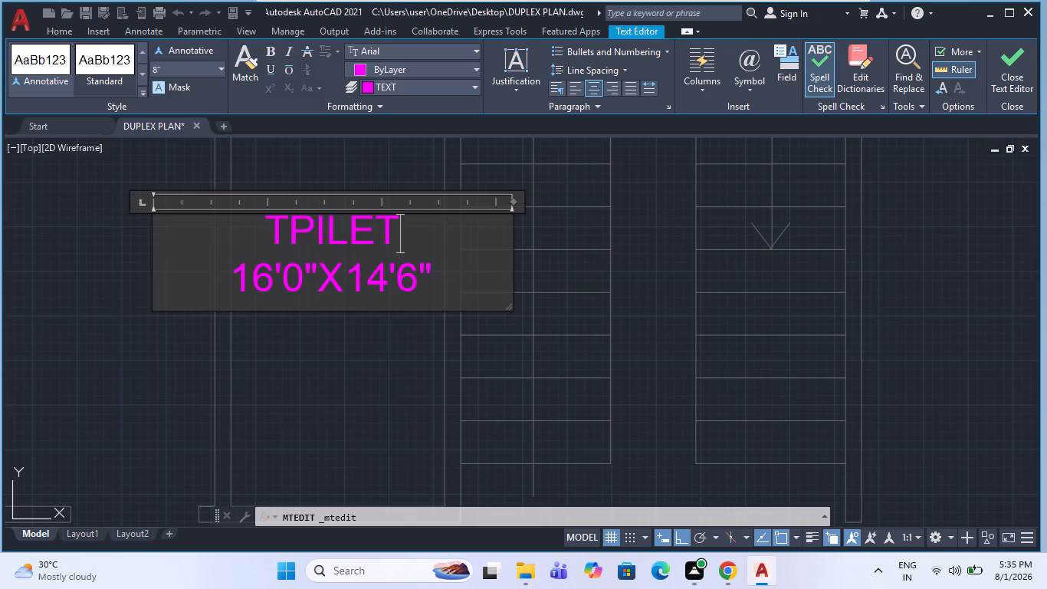
pyautogui.press('Left')
pyautogui.press('Left')
pyautogui.press('Left')
pyautogui.press('Left')
pyautogui.press('BackSpace')
pyautogui.press('o')
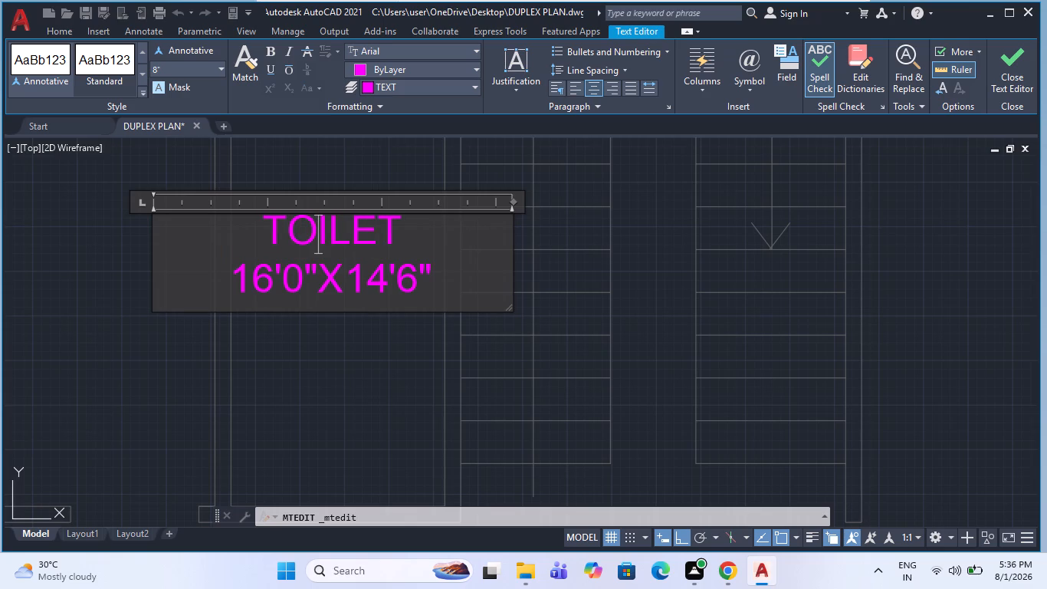
pyautogui.moveTo(271, 293); pyautogui.dragTo(235, 292)
pyautogui.press('5')
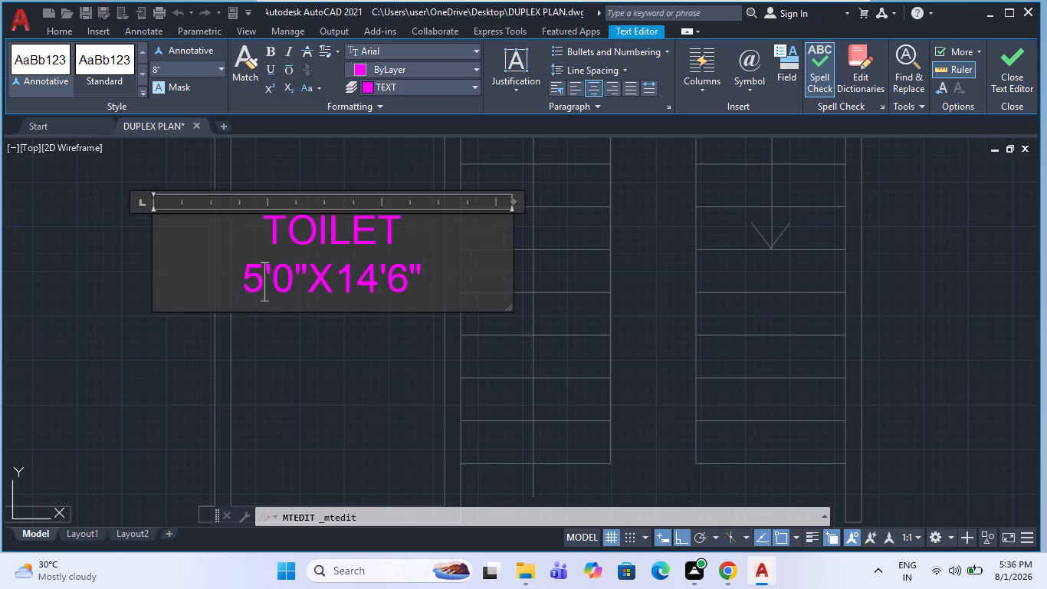
pyautogui.click(317, 390)
pyautogui.press('Escape')
# Trim the short line crossing the upper end of the wall between the bedroom and the toilet.
pyautogui.scroll(-2, 323, 387)
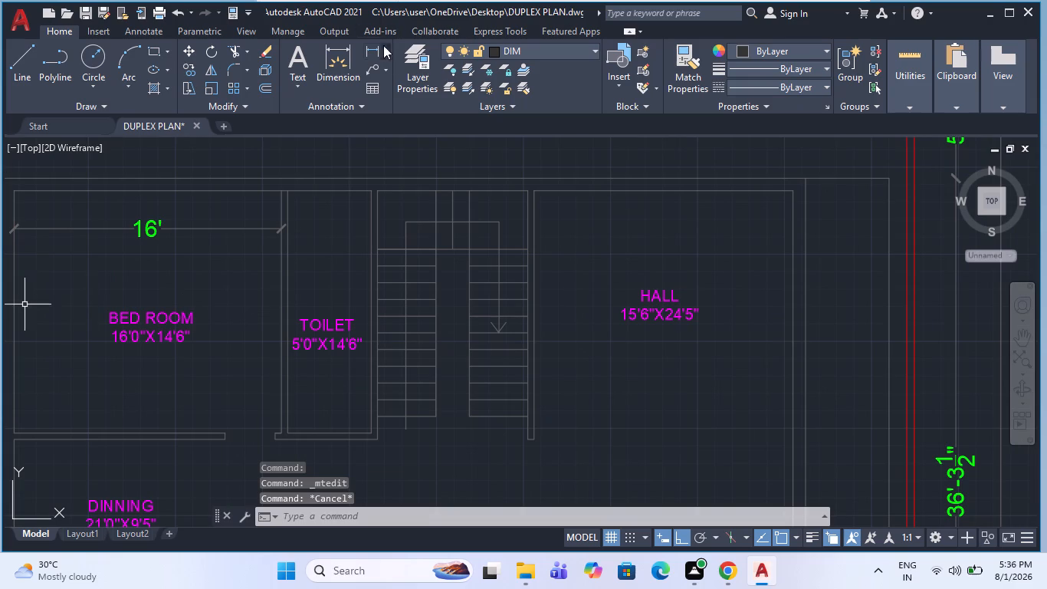
pyautogui.write('TR')
pyautogui.press('space')
pyautogui.scroll(2, 287, 198)
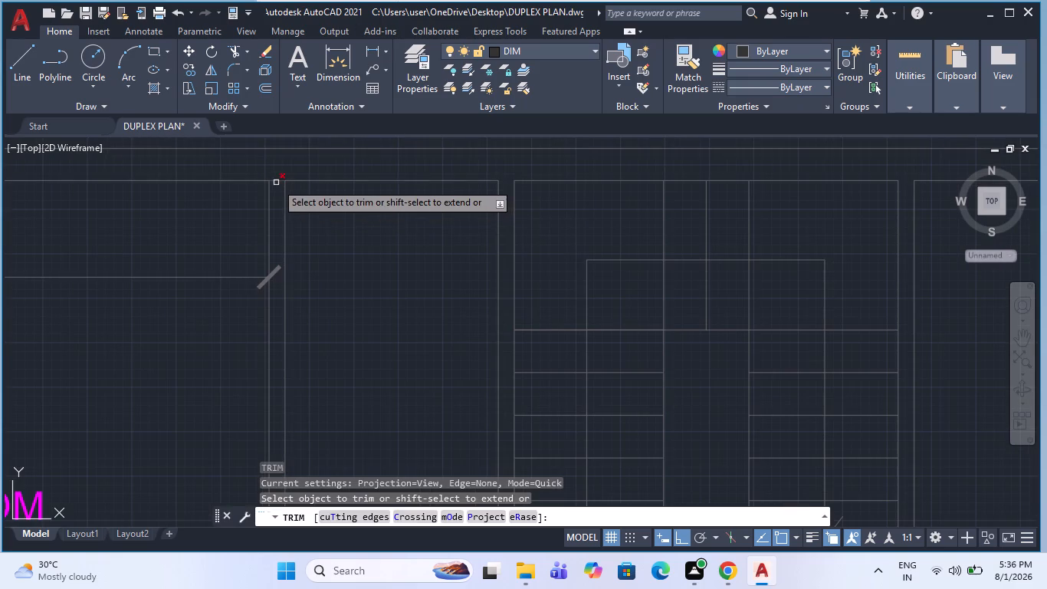
pyautogui.click(275, 182)
pyautogui.press('Escape')
pyautogui.scroll(-2, 299, 189)
pyautogui.press('Escape')
pyautogui.scroll(-2, 382, 210)
pyautogui.press('Escape')
pyautogui.scroll(1, 446, 314)
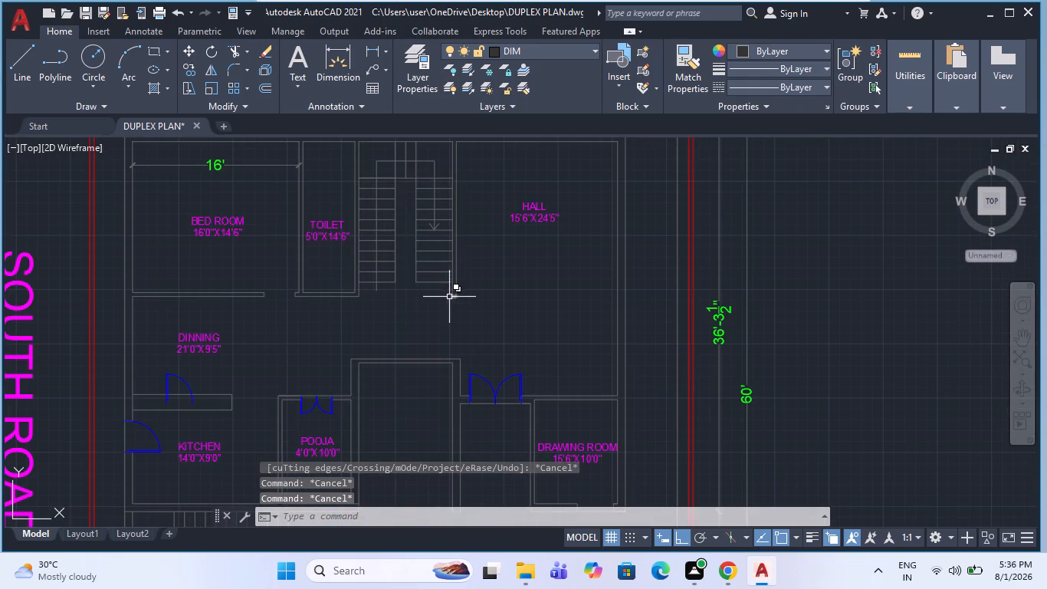
# Change the colour of the whole staircase beside the toilet to light blue 173,221,247.
pyautogui.click(447, 298)
pyautogui.click(367, 160)
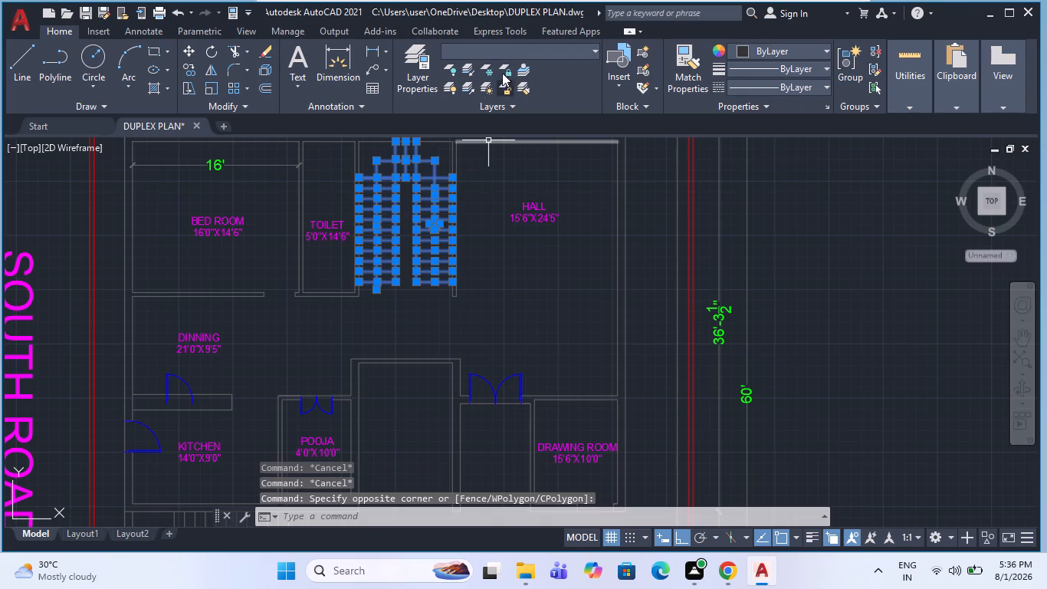
pyautogui.click(513, 51)
pyautogui.click(530, 51)
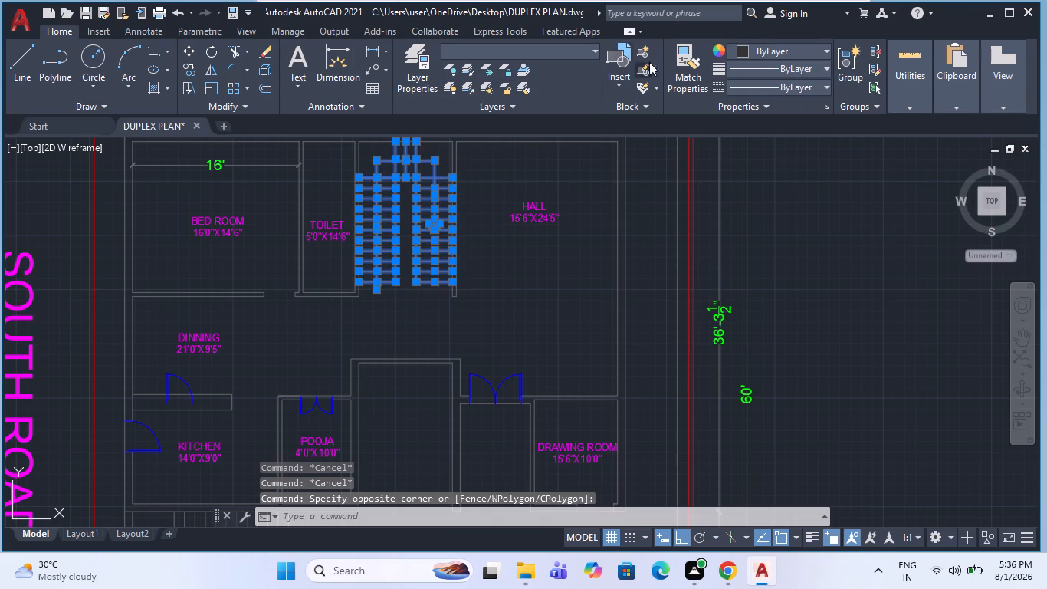
pyautogui.click(756, 49)
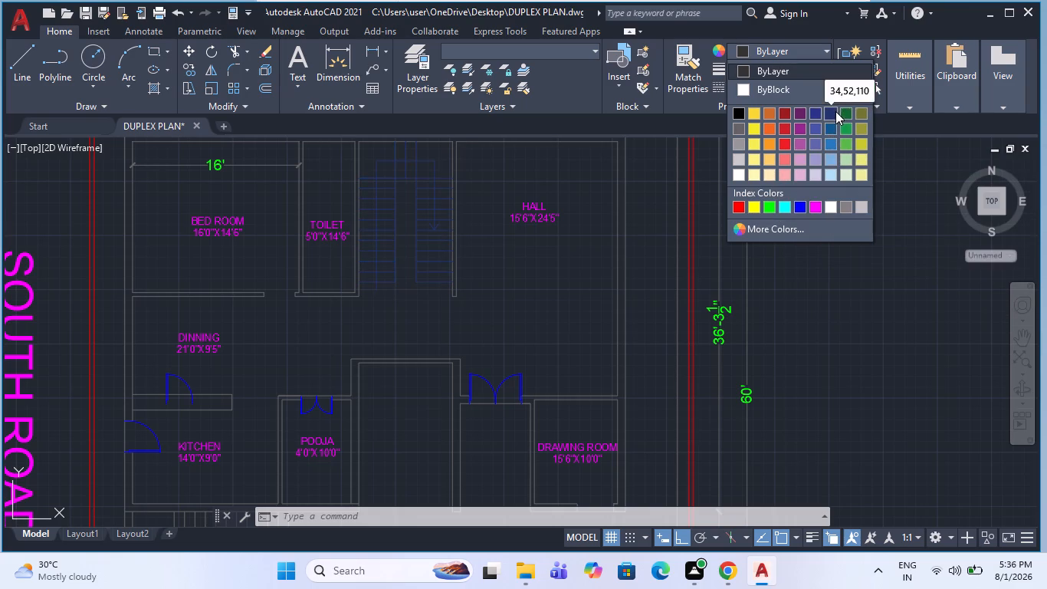
pyautogui.click(829, 179)
pyautogui.press('Escape')
# Examine the recoloured staircase and the room layout within the overall floor plan.
pyautogui.scroll(-2, 375, 261)
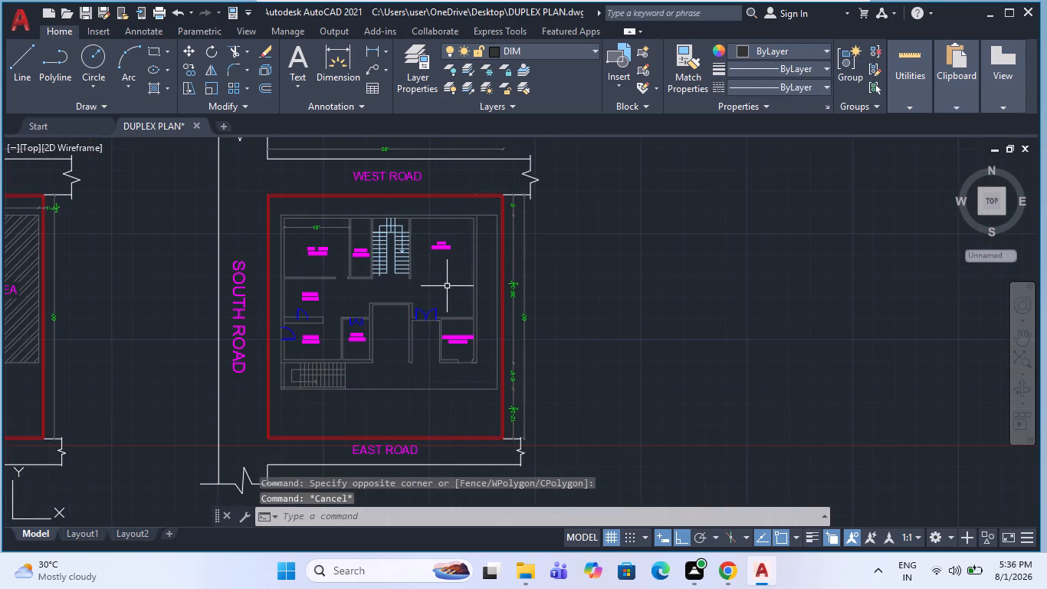
pyautogui.moveTo(447, 286); pyautogui.dragTo(395, 266, button='middle')
pyautogui.scroll(2, 294, 229)
pyautogui.press('Escape')
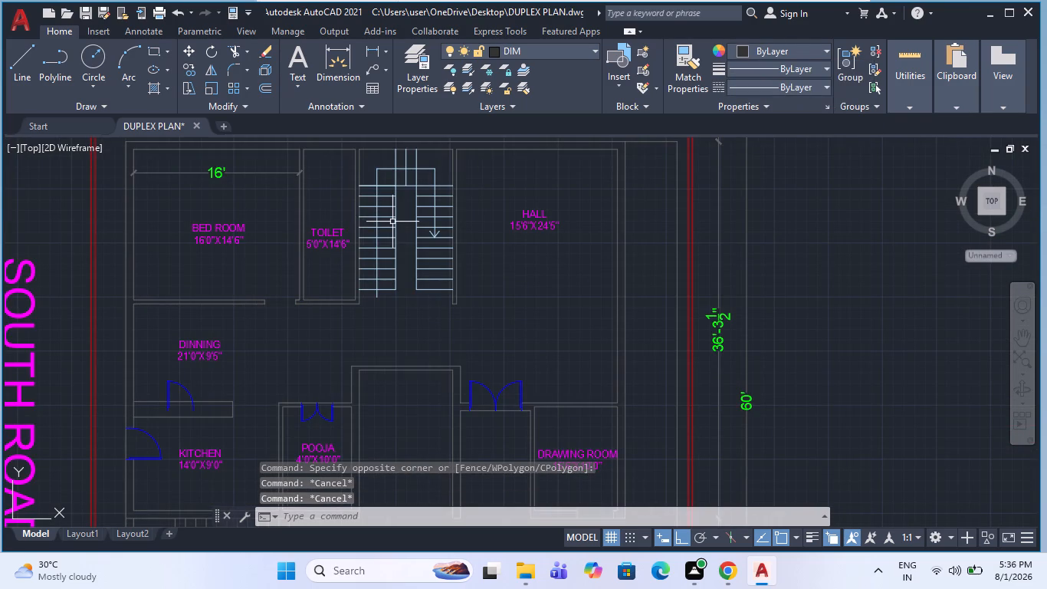
pyautogui.scroll(-2, 392, 224)
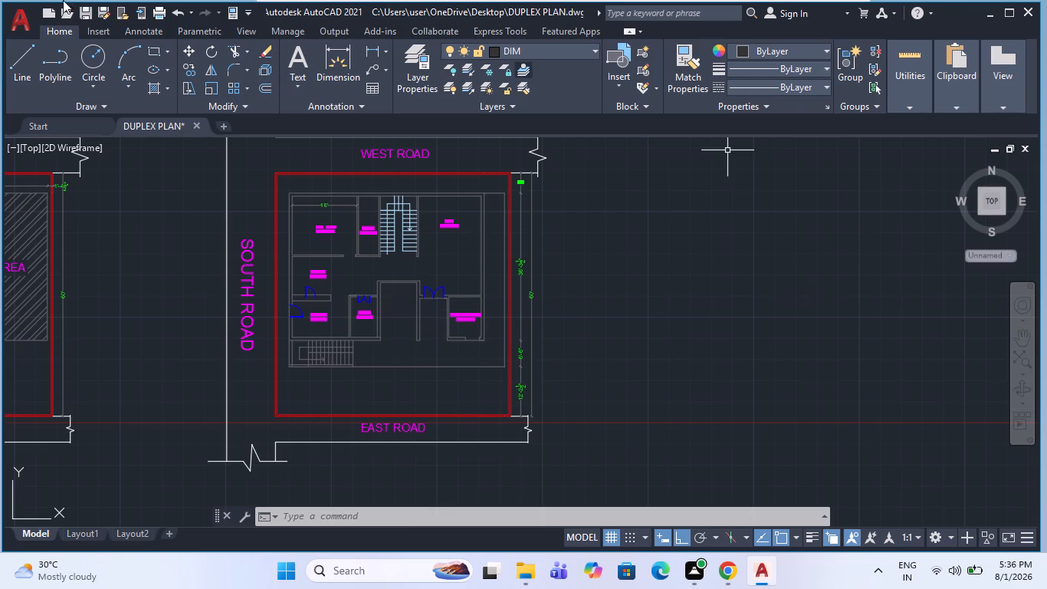
pyautogui.moveTo(343, 248); pyautogui.dragTo(392, 290, button='middle')
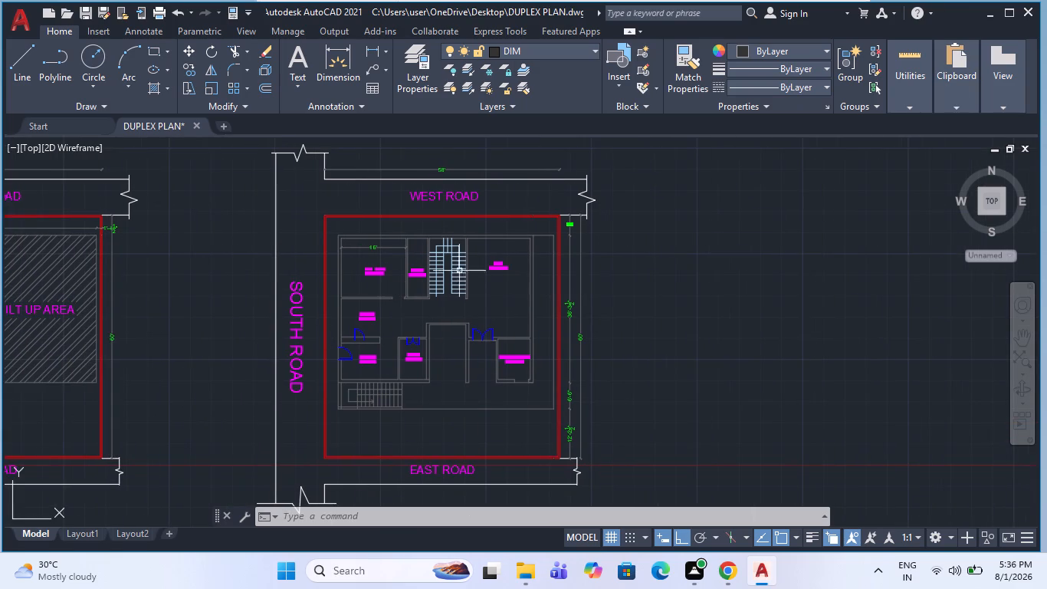
pyautogui.scroll(1, 402, 254)
pyautogui.scroll(1, 489, 255)
pyautogui.scroll(-2, 421, 244)
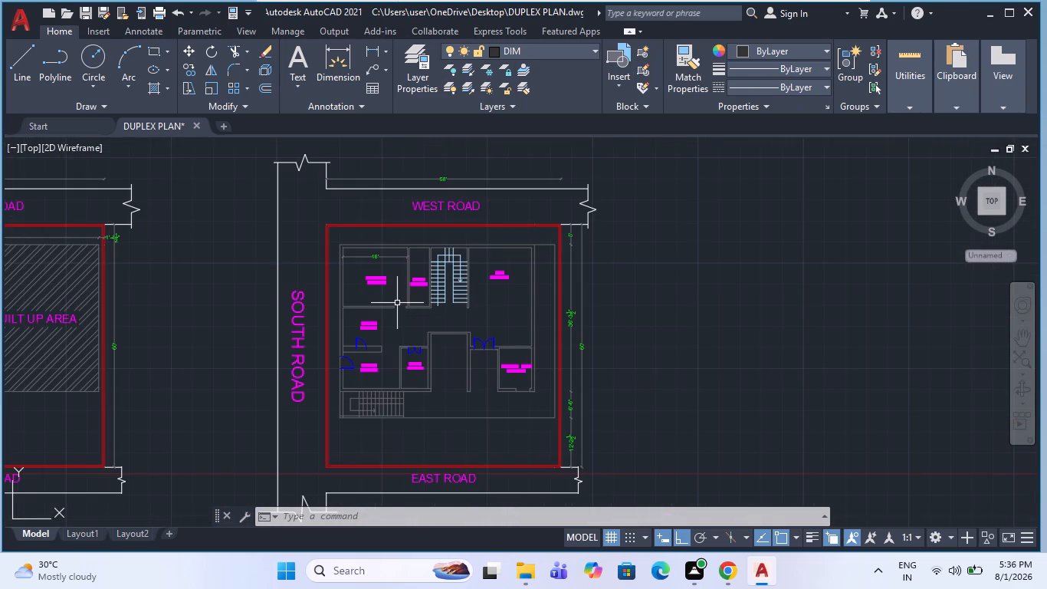
# Delete the 16' width dimension inside the bedroom.
pyautogui.scroll(2, 373, 261)
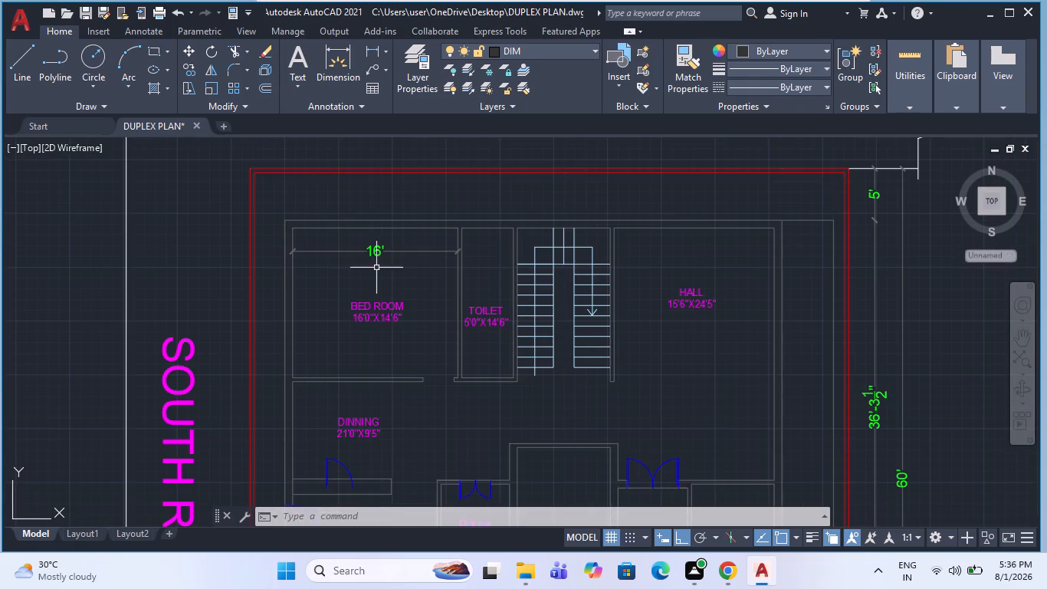
pyautogui.click(377, 268)
pyautogui.click(342, 240)
pyautogui.press('Delete')
# Move the BED ROOM label straight down about 2' within the room.
pyautogui.click(358, 291)
pyautogui.click(347, 323)
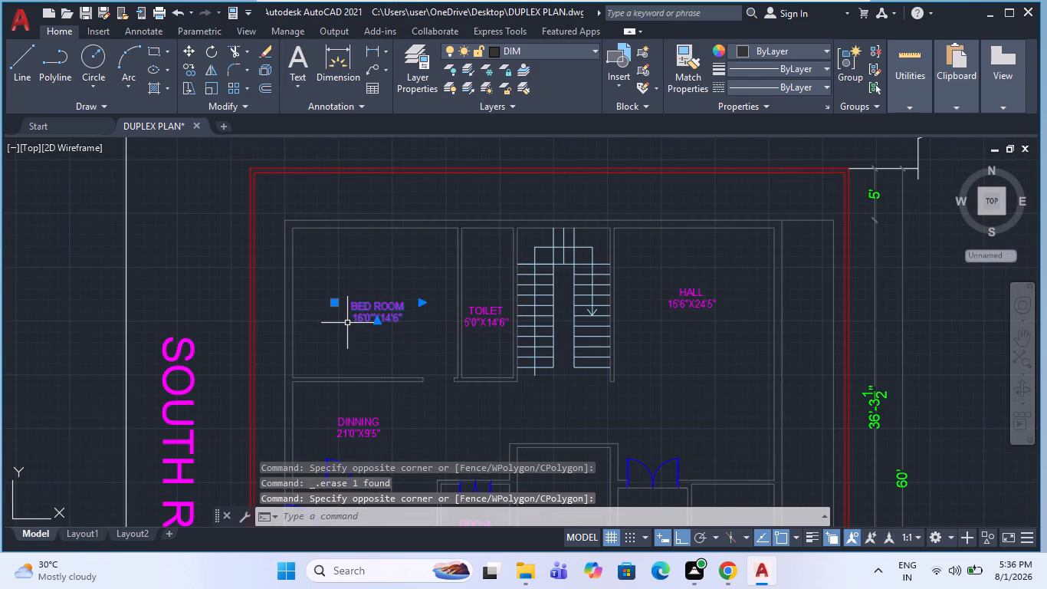
pyautogui.press('m')
pyautogui.press('space')
pyautogui.click(369, 315)
pyautogui.scroll(1, 344, 344)
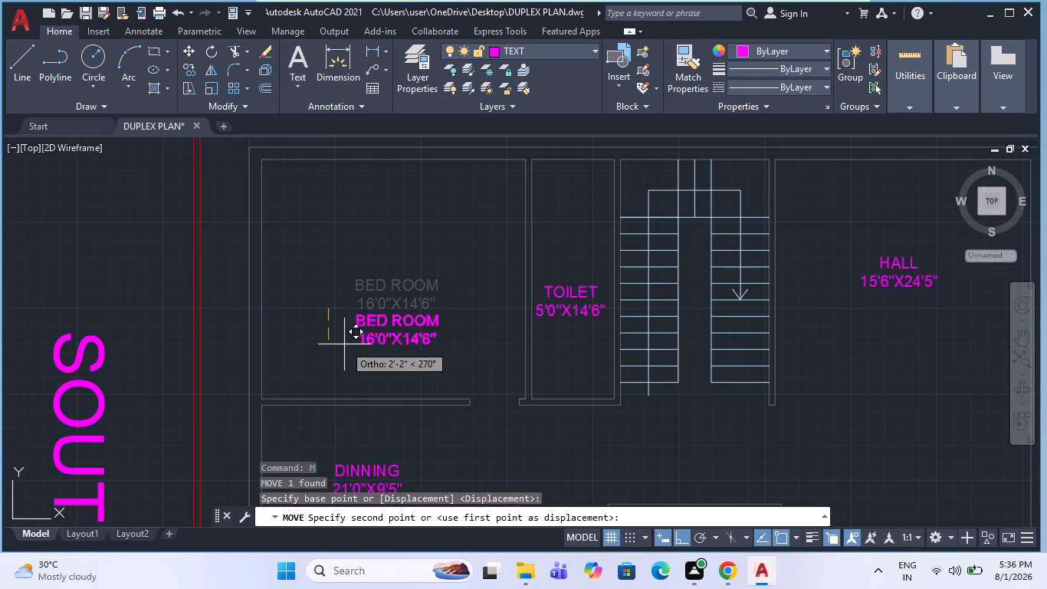
pyautogui.click(348, 336)
pyautogui.press('Escape')
pyautogui.scroll(-2, 310, 265)
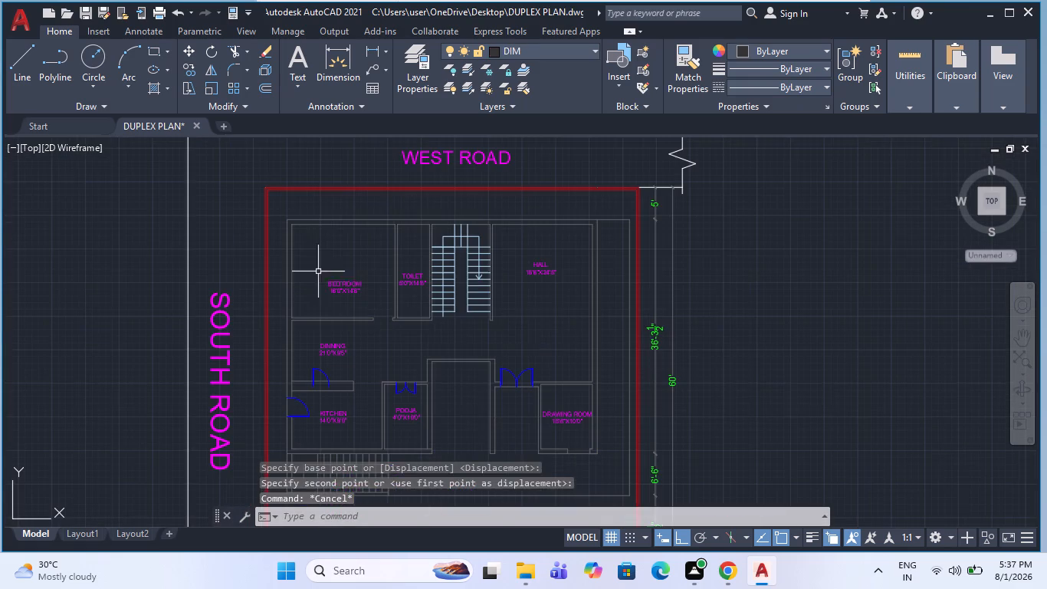
pyautogui.press('Escape')
# Copy the HALL label vertically down into the open strip below the drawing room.
pyautogui.scroll(-1, 510, 308)
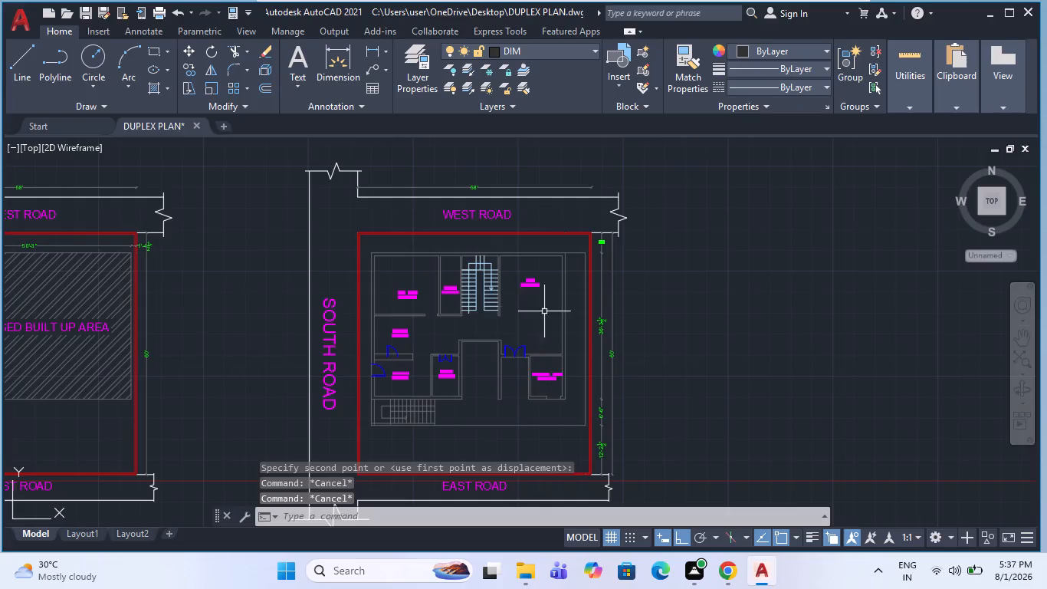
pyautogui.scroll(2, 544, 311)
pyautogui.press('Escape')
pyautogui.click(517, 251)
pyautogui.click(500, 236)
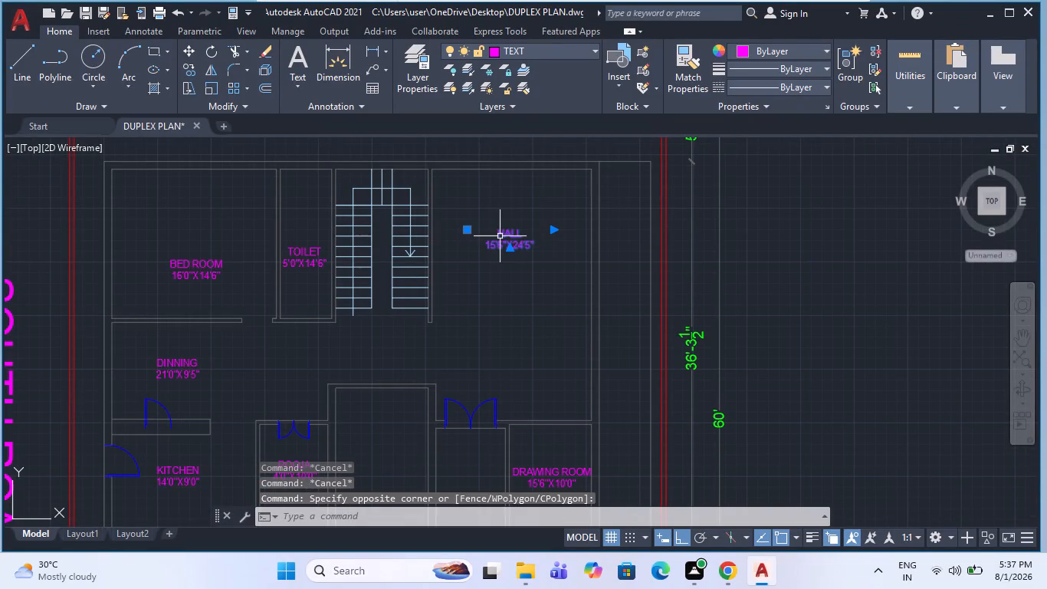
pyautogui.write('CO')
pyautogui.press('space')
pyautogui.click(499, 235)
pyautogui.scroll(-2, 497, 220)
pyautogui.scroll(2, 496, 364)
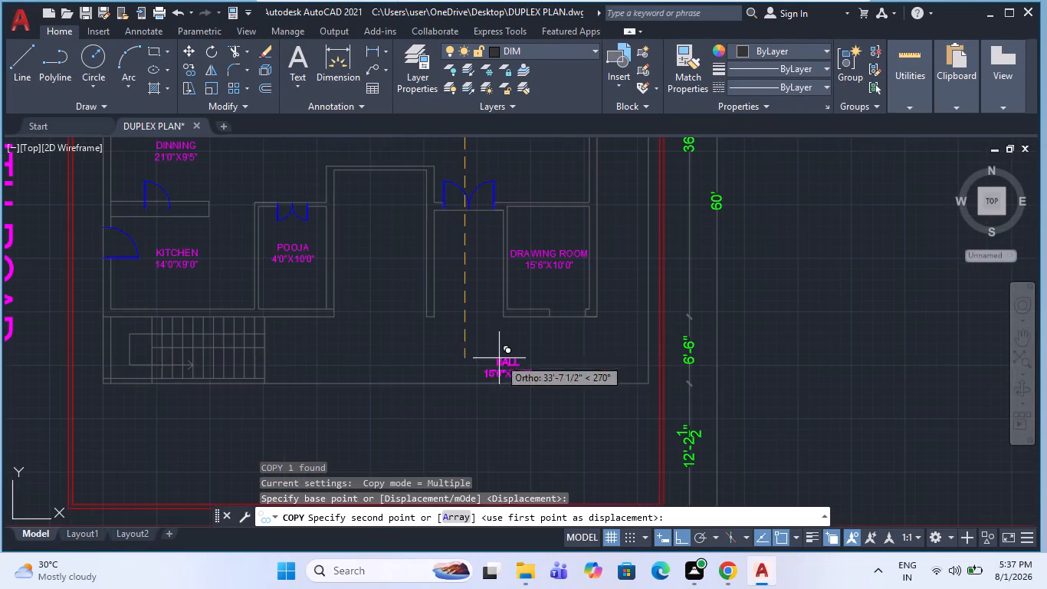
pyautogui.click(497, 340)
pyautogui.press('Escape')
# Change the copied label below the drawing room to read 6'6" BALCONY.
pyautogui.doubleClick(507, 356)
pyautogui.scroll(3, 517, 358)
pyautogui.moveTo(598, 348); pyautogui.dragTo(307, 308)
pyautogui.write("6'6")
pyautogui.press('pagedown')
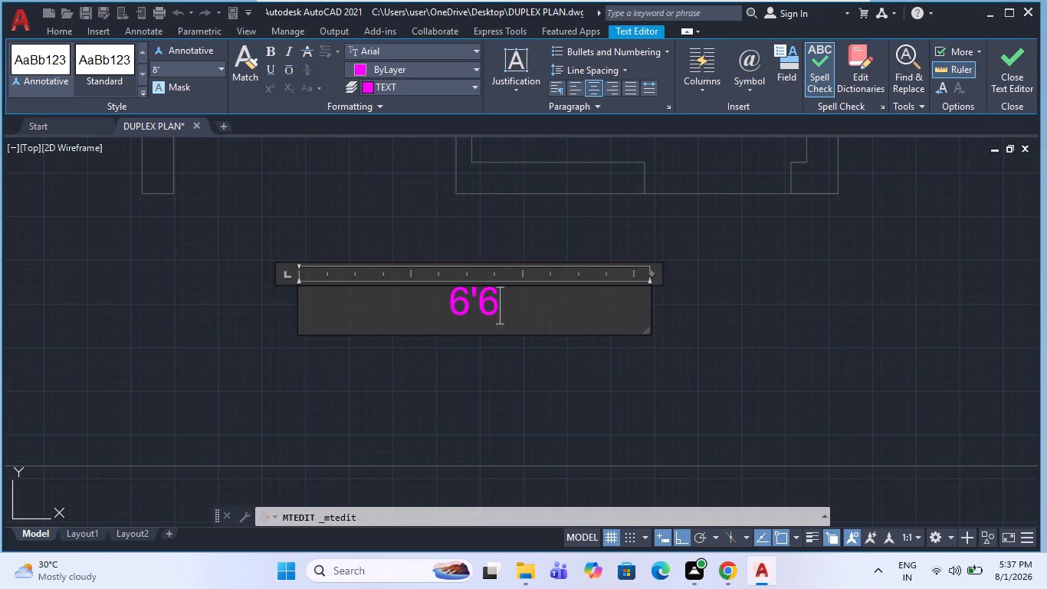
pyautogui.write('" BALCONY')
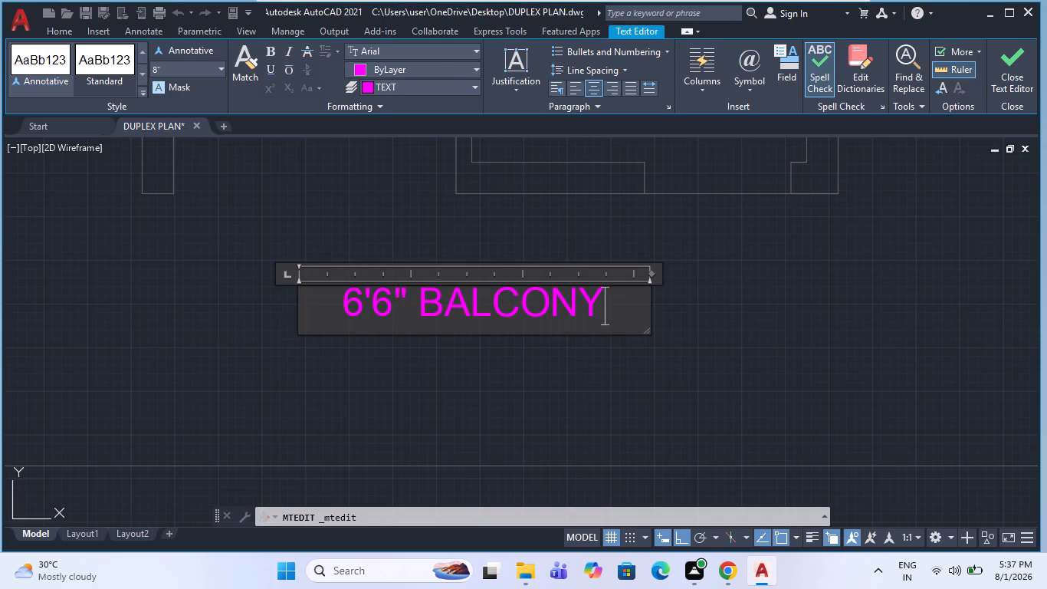
pyautogui.click(390, 390)
pyautogui.scroll(-1, 394, 389)
pyautogui.press('Escape')
# Move the 6'6" BALCONY label horizontally away from the drawing room, toward the middle of the balcony.
pyautogui.click(448, 345)
pyautogui.click(421, 329)
pyautogui.scroll(-1, 421, 329)
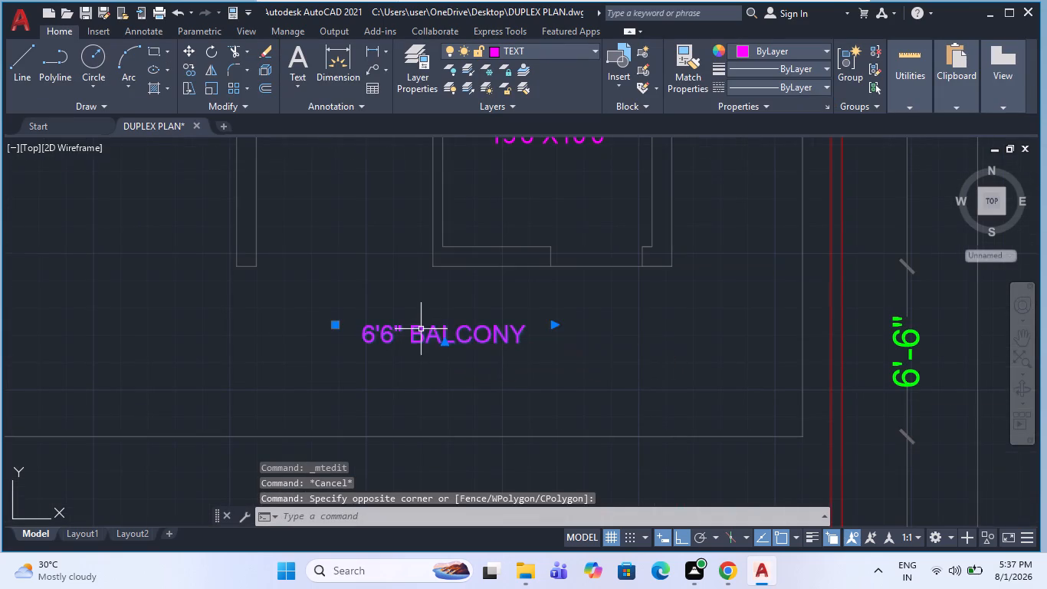
pyautogui.scroll(-1, 421, 329)
pyautogui.press('m')
pyautogui.press('space')
pyautogui.click(528, 343)
pyautogui.click(468, 361)
pyautogui.press('Escape')
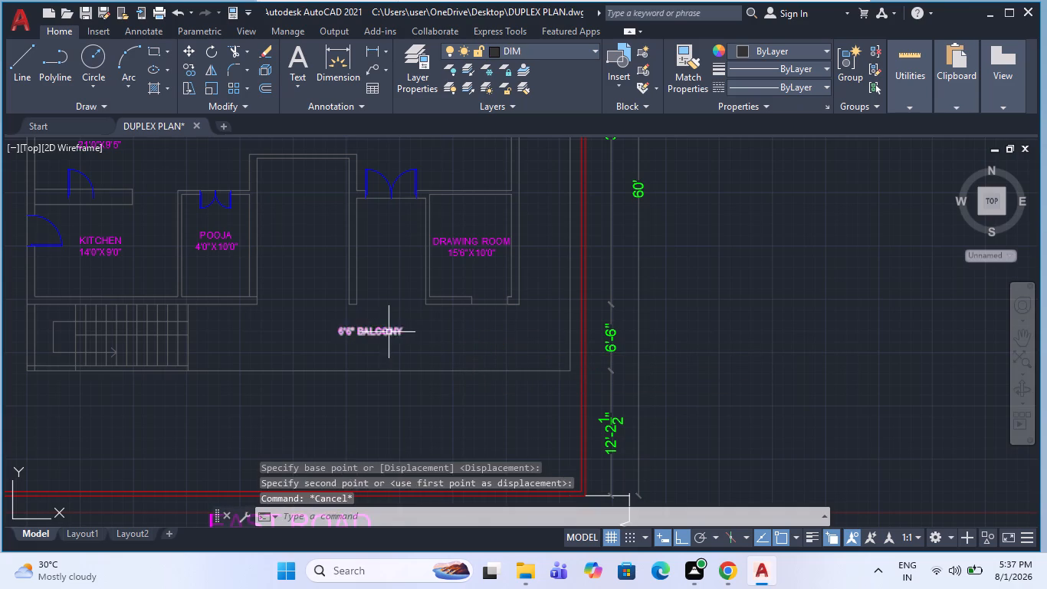
# Set the 6'6" BALCONY label's text height to 15 and widen its text box so it fits on one line.
pyautogui.doubleClick(385, 332)
pyautogui.hotkey('ctrl', 's')
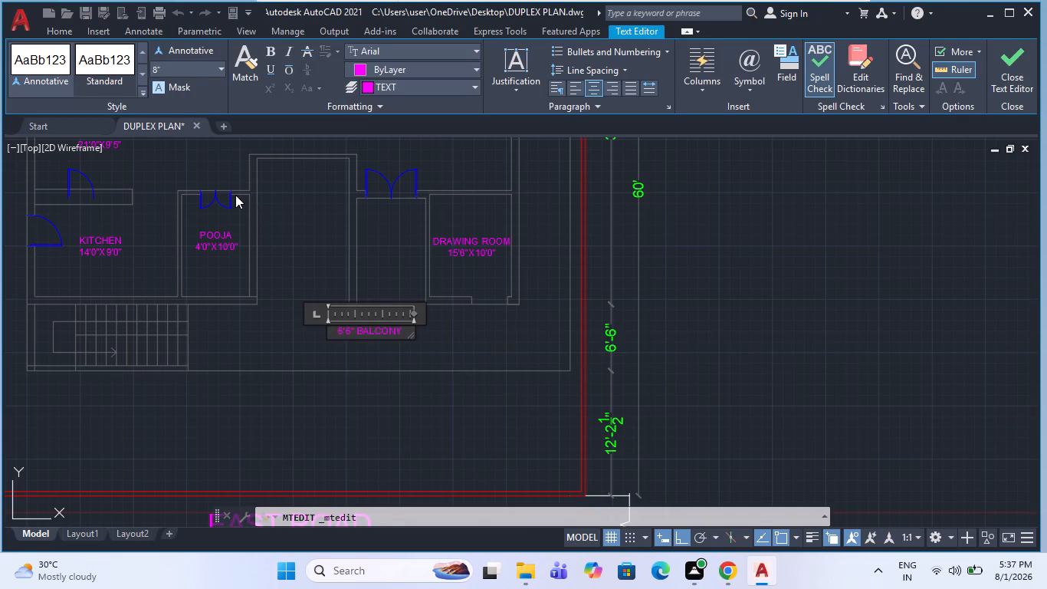
pyautogui.hotkey('ctrl', 'a')
pyautogui.click(175, 67)
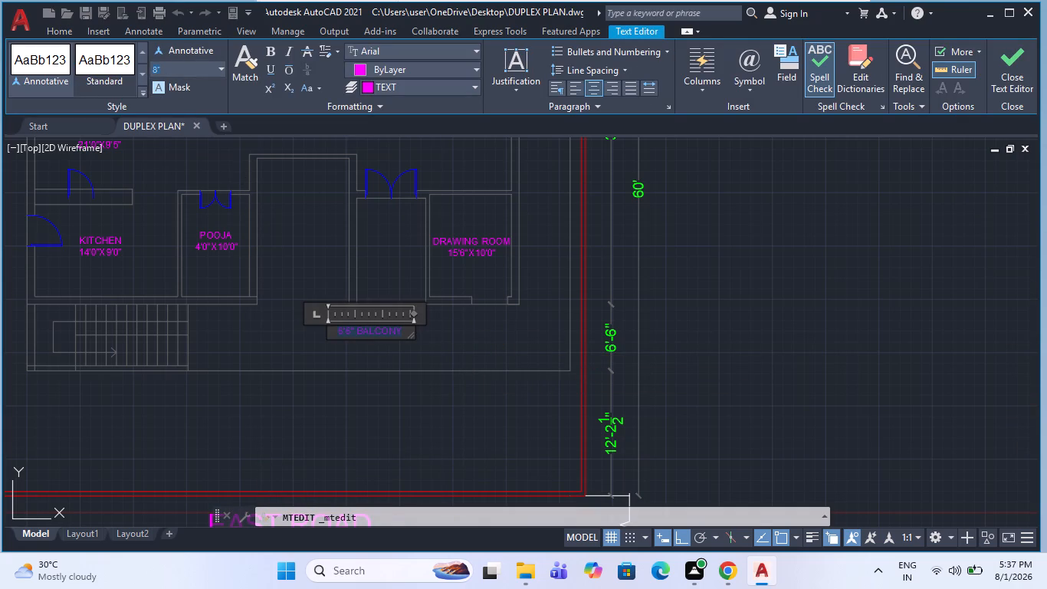
pyautogui.write('15')
pyautogui.press('Return')
pyautogui.moveTo(415, 314); pyautogui.dragTo(493, 325)
pyautogui.click(474, 423)
pyautogui.press('Escape')
# Move the enlarged 6'6" BALCONY label about 4' horizontally toward the outer staircase.
pyautogui.click(438, 347)
pyautogui.click(422, 338)
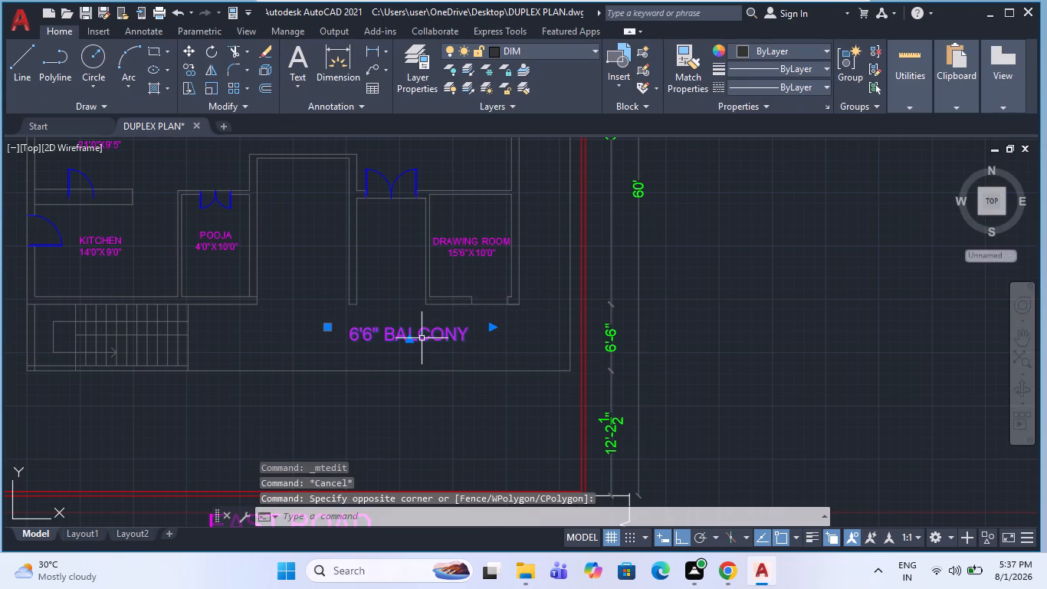
pyautogui.press('m')
pyautogui.press('space')
pyautogui.click(458, 414)
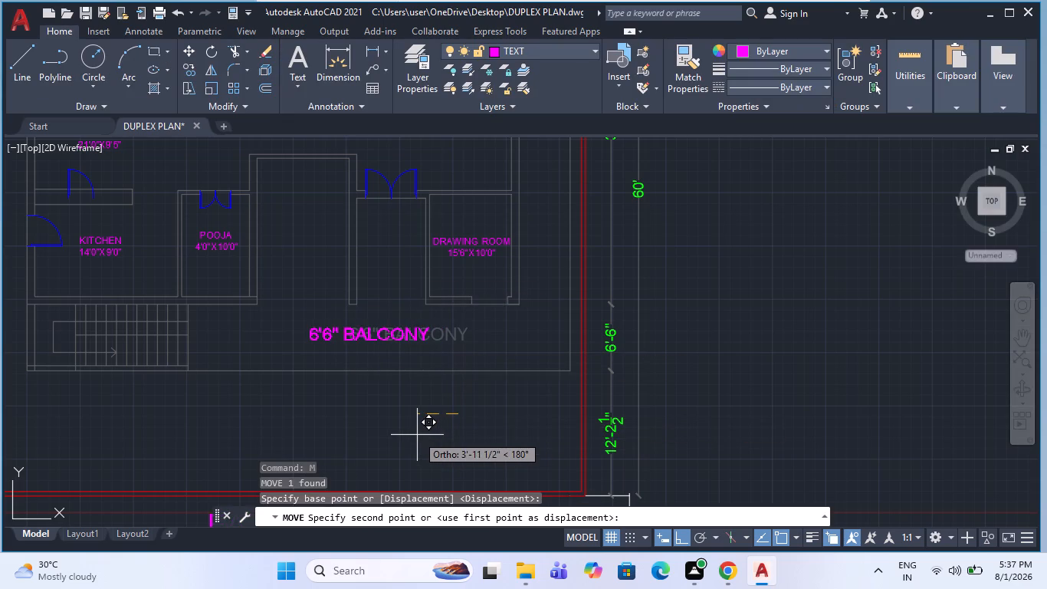
pyautogui.click(416, 435)
pyautogui.press('Escape')
# Move the 6'6" BALCONY label down about 7" within the balcony strip.
pyautogui.scroll(-1, 340, 431)
pyautogui.press('Escape')
pyautogui.click(371, 374)
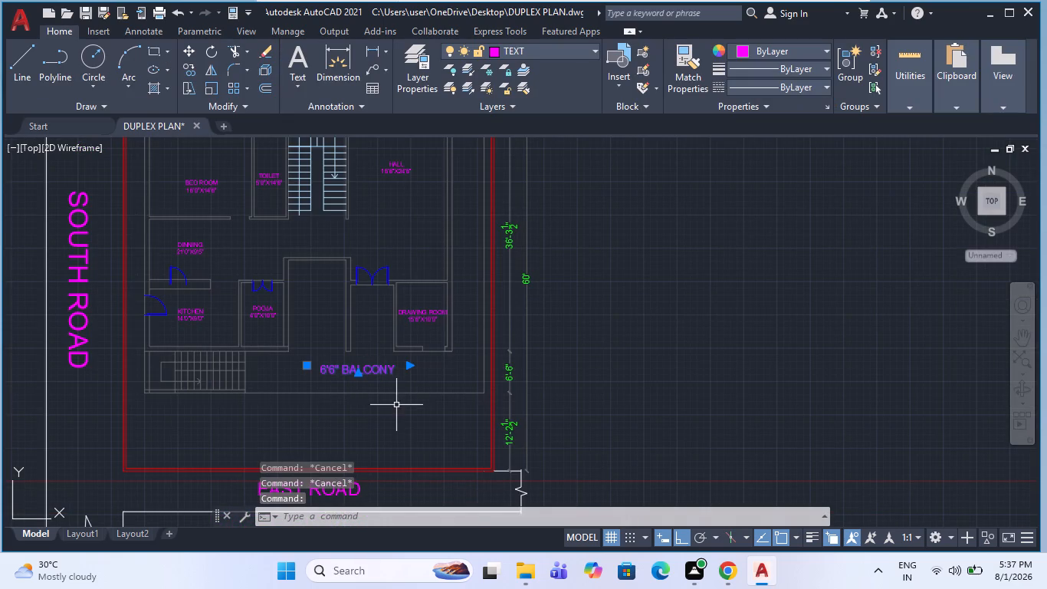
pyautogui.press('m')
pyautogui.press('space')
pyautogui.click(401, 416)
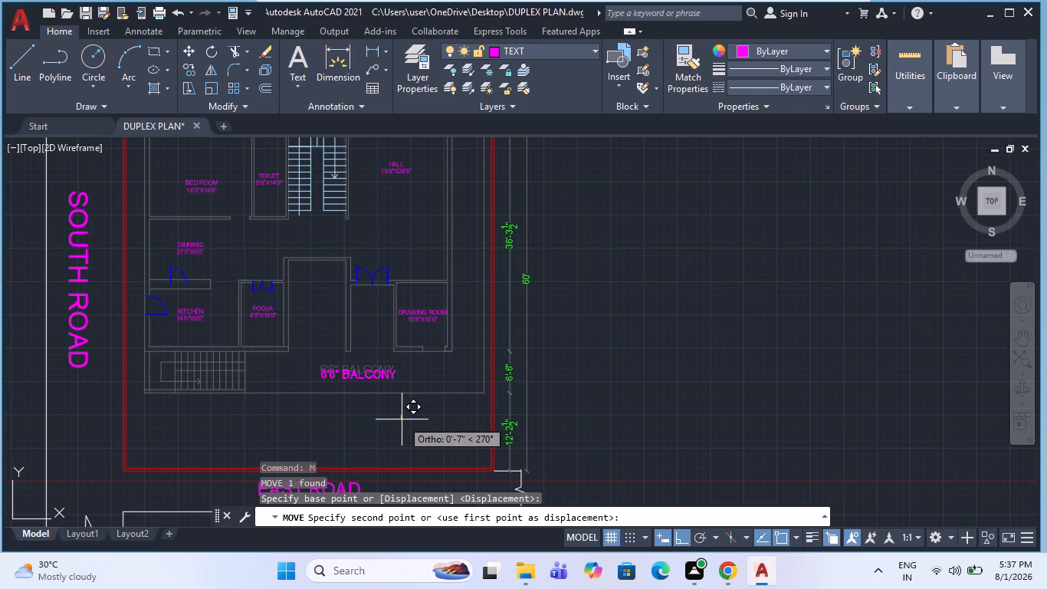
pyautogui.click(402, 420)
pyautogui.press('Escape')
# Copy the 6'6" BALCONY label horizontally into the empty space outside the plot, beyond the 60' dimension.
pyautogui.click(361, 377)
pyautogui.write('CO')
pyautogui.press('space')
pyautogui.click(361, 377)
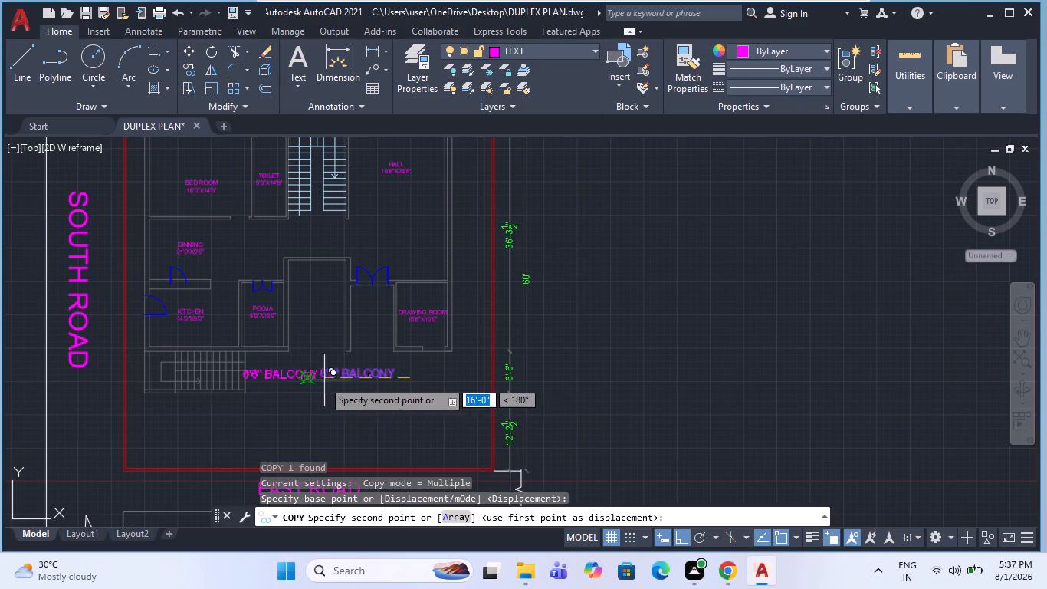
pyautogui.scroll(-2, 323, 380)
pyautogui.click(463, 362)
pyautogui.press('Escape')
# Rotate the copied balcony label 90 degrees clockwise so it reads vertically downward.
pyautogui.click(467, 383)
pyautogui.click(448, 367)
pyautogui.write('RO')
pyautogui.press('space')
pyautogui.moveTo(448, 367); pyautogui.dragTo(451, 383)
pyautogui.click(460, 420)
pyautogui.press('Escape')
# Change the rotated balcony label to read 5'0" BALCONY.
pyautogui.scroll(2, 471, 379)
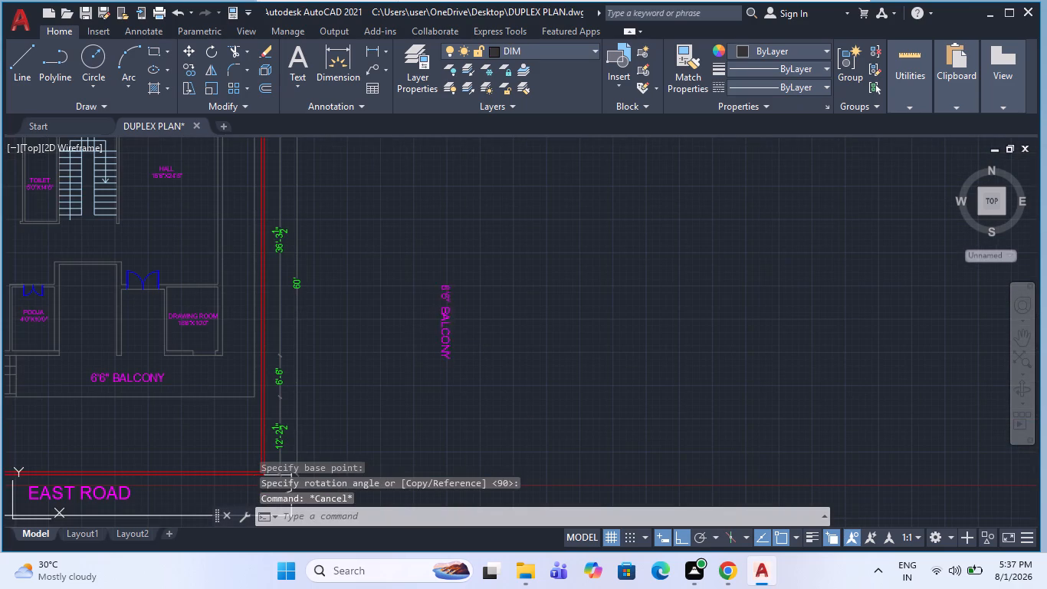
pyautogui.doubleClick(442, 338)
pyautogui.scroll(3, 480, 278)
pyautogui.moveTo(468, 284); pyautogui.dragTo(430, 292)
pyautogui.click(450, 292)
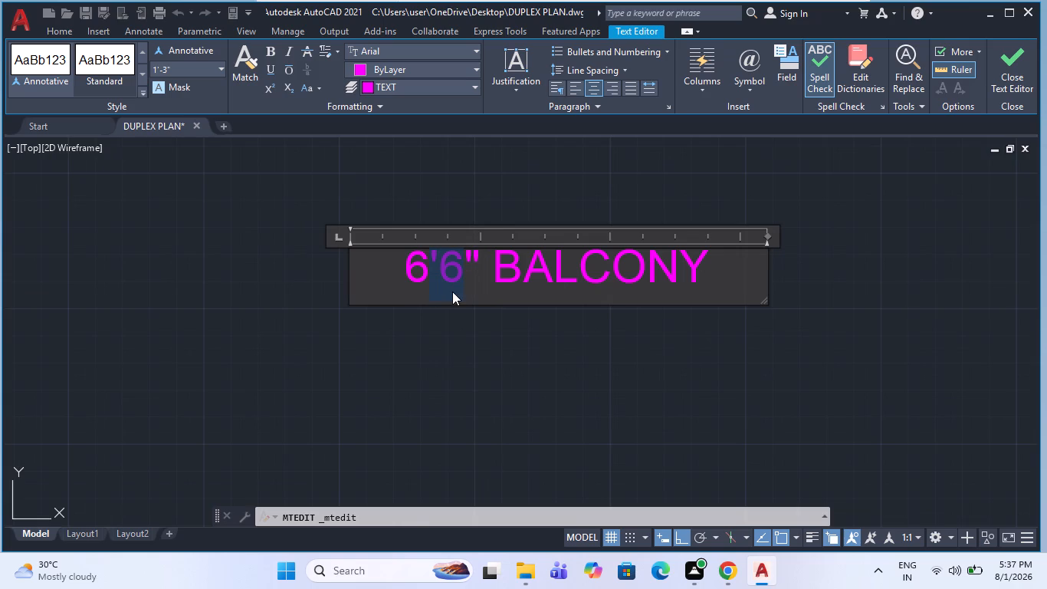
pyautogui.click(459, 287)
pyautogui.moveTo(459, 287); pyautogui.dragTo(446, 294)
pyautogui.click(418, 283)
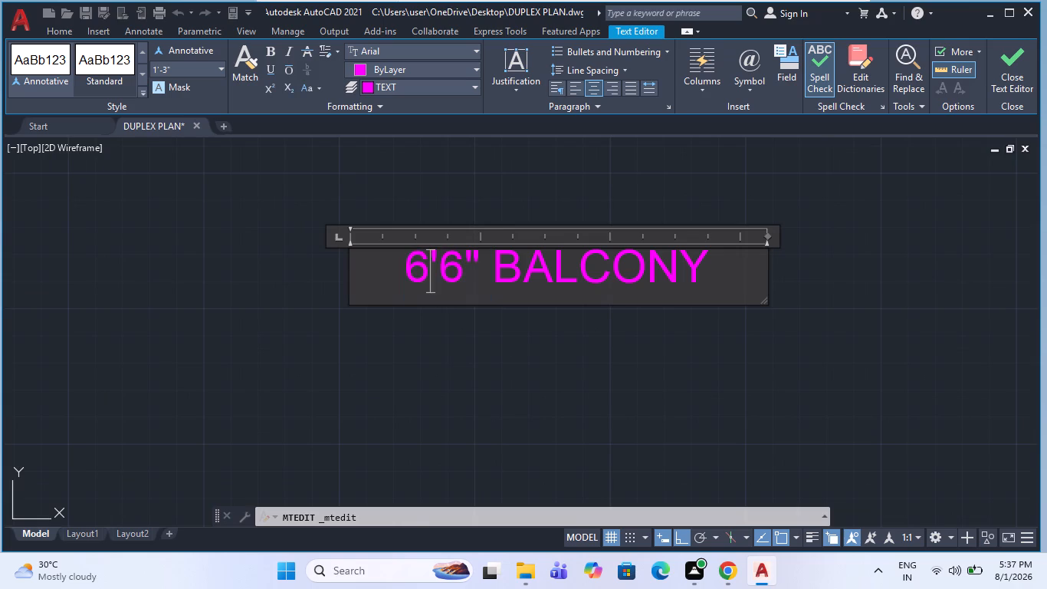
pyautogui.press('BackSpace')
pyautogui.press('5')
pyautogui.click(453, 281)
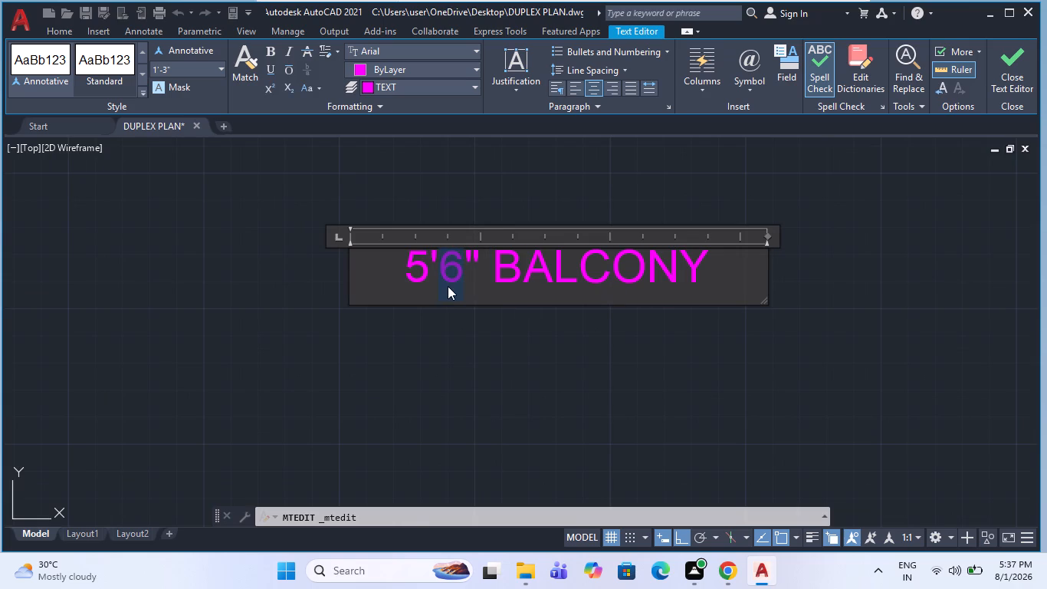
pyautogui.press('0')
pyautogui.click(441, 372)
pyautogui.scroll(-3, 438, 364)
pyautogui.press('Escape')
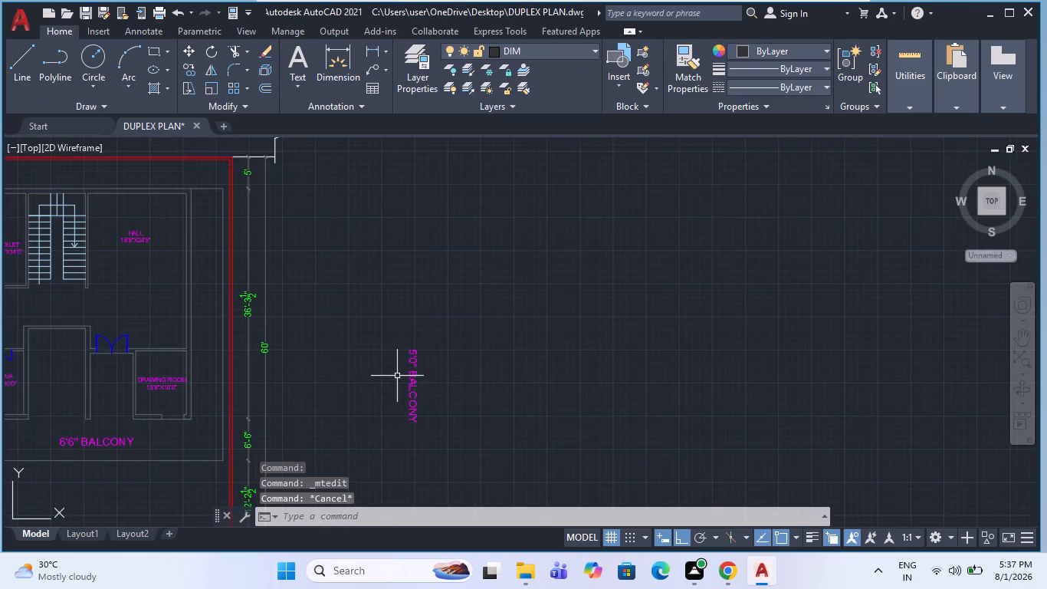
# Move the 5'0" BALCONY label into the vertical balcony strip beside the hall and drawing room, and fine-tune its position there.
pyautogui.click(412, 378)
pyautogui.press('m')
pyautogui.press('space')
pyautogui.click(445, 376)
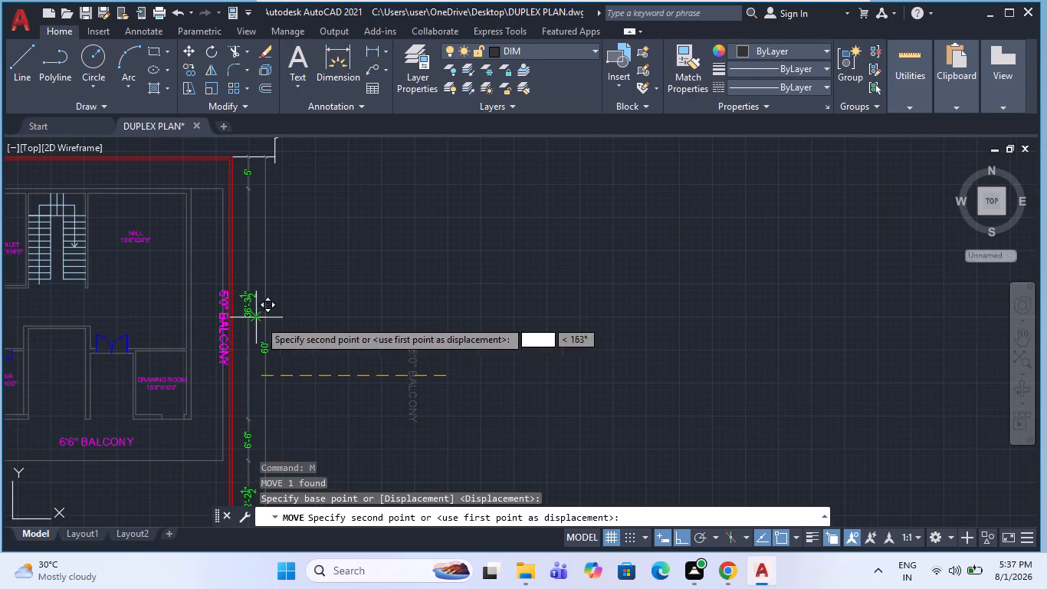
pyautogui.click(242, 330)
pyautogui.press('Escape')
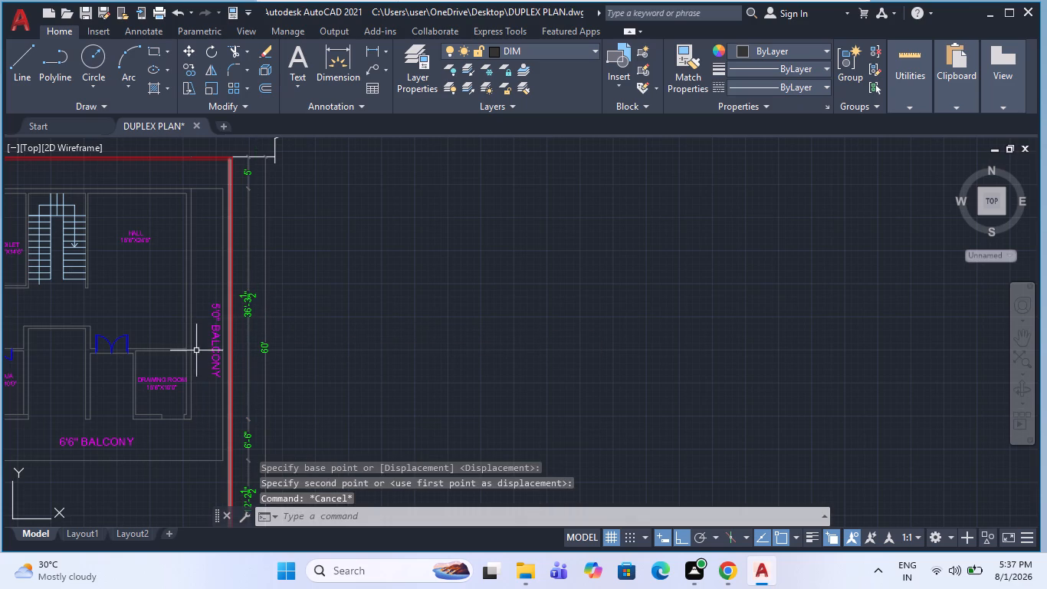
pyautogui.click(211, 347)
pyautogui.press('m')
pyautogui.press('space')
pyautogui.click(417, 339)
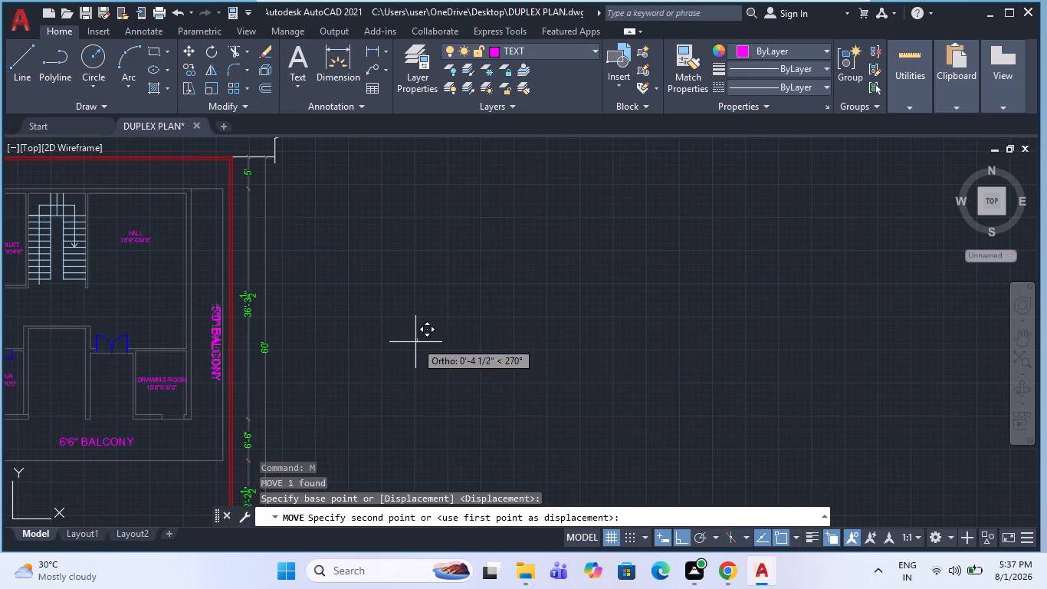
pyautogui.click(409, 342)
pyautogui.press('Escape')
# Flip the door in the wall between dining and kitchen so its hinge sits on the side toward the pooja room.
pyautogui.scroll(-1, 367, 318)
pyautogui.press('Escape')
pyautogui.scroll(1, 175, 394)
pyautogui.moveTo(229, 393); pyautogui.dragTo(287, 397, button='middle')
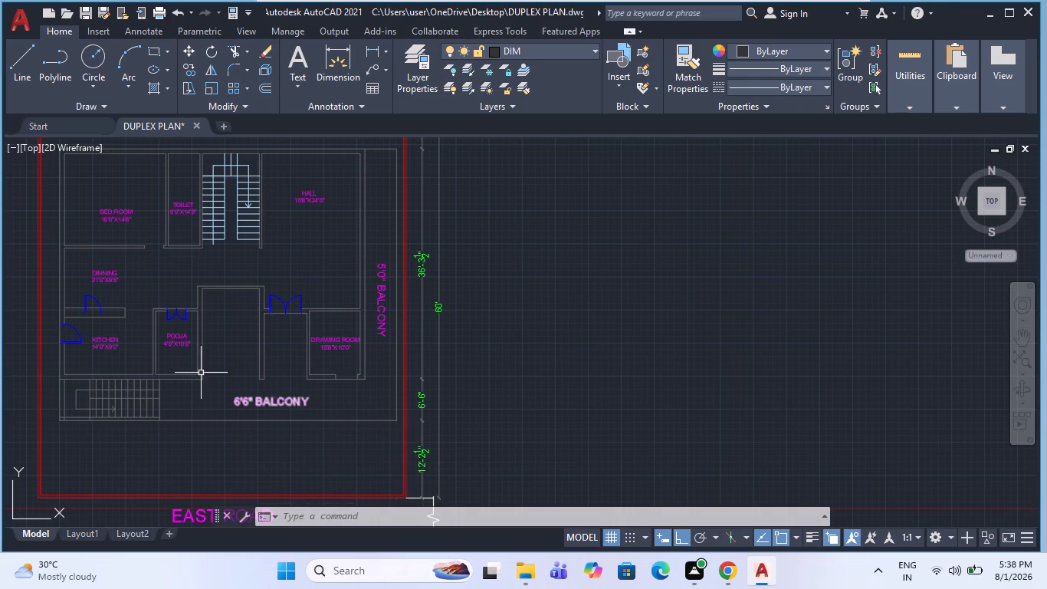
pyautogui.scroll(2, 80, 293)
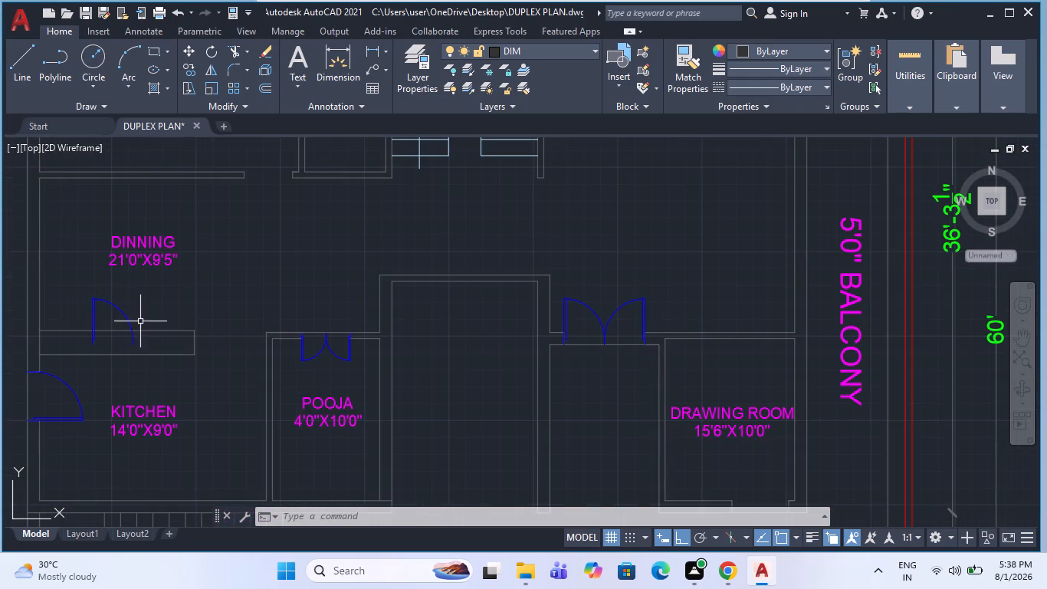
pyautogui.click(140, 321)
pyautogui.click(119, 305)
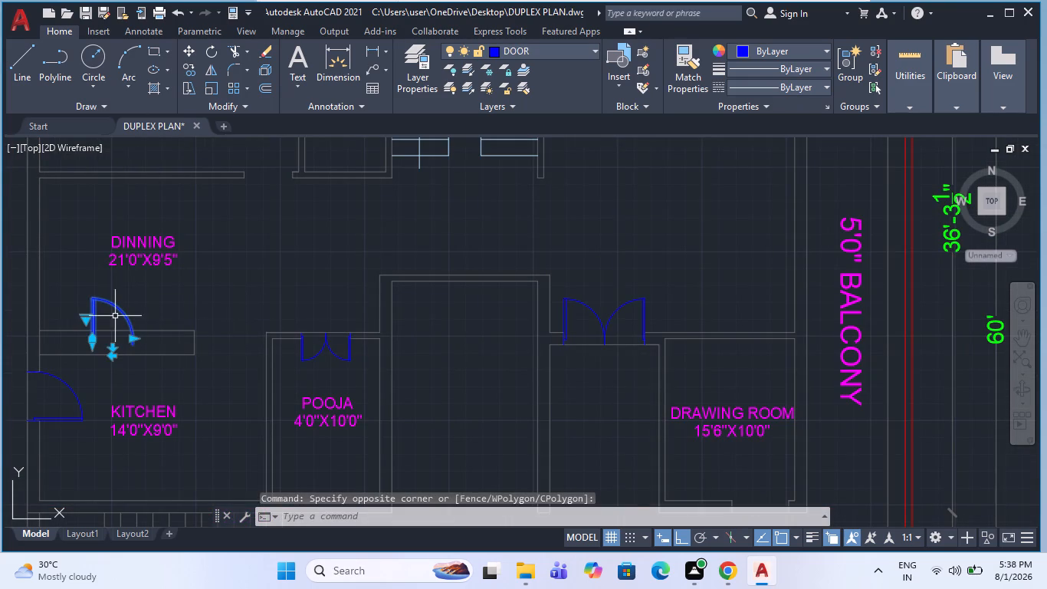
pyautogui.scroll(1, 111, 319)
pyautogui.click(114, 381)
pyautogui.press('Escape')
# Move the flipped door by its hinge end to the bedroom entrance opening, against the wall end beside the toilet.
pyautogui.click(147, 364)
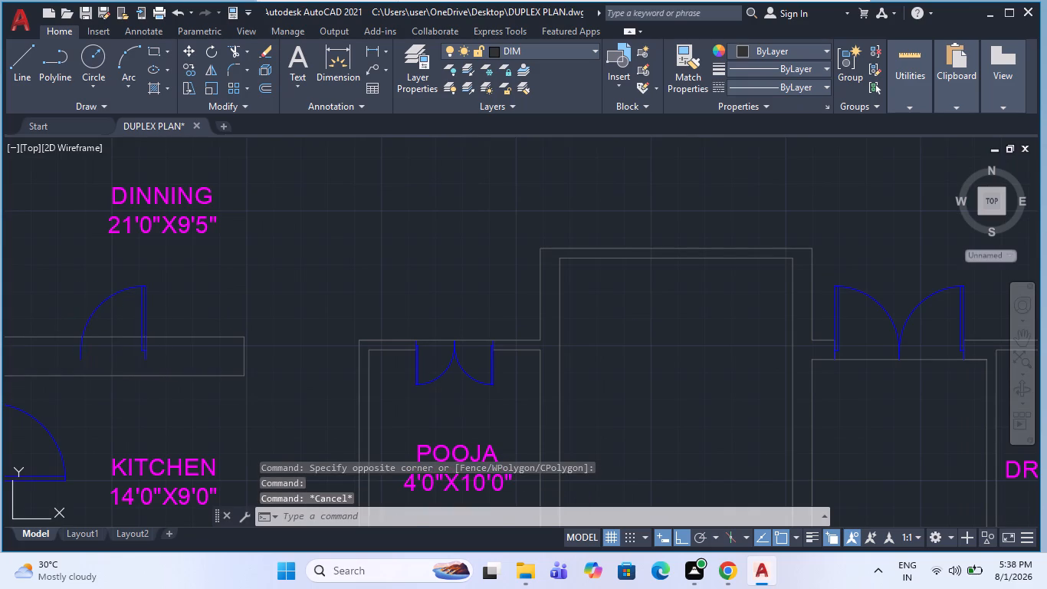
pyautogui.click(142, 355)
pyautogui.write('M')
pyautogui.press('space')
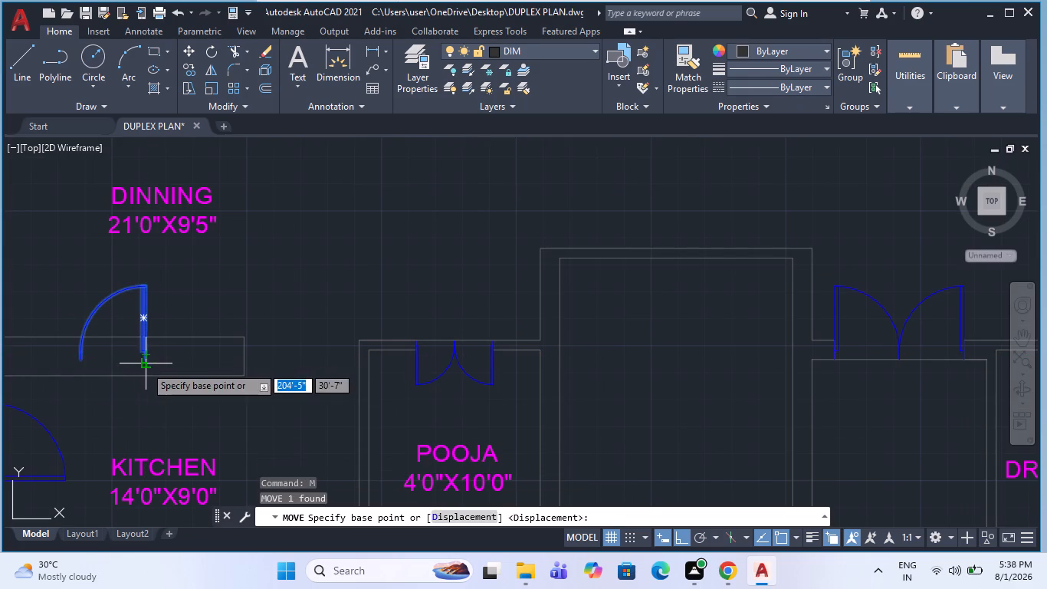
pyautogui.click(145, 366)
pyautogui.scroll(-3, 221, 347)
pyautogui.scroll(3, 285, 281)
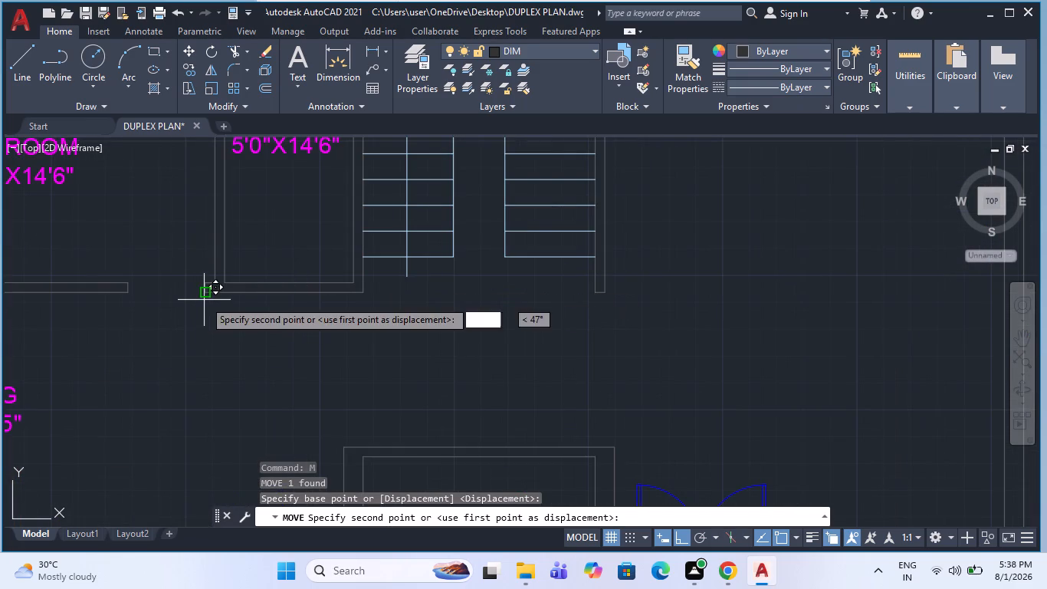
pyautogui.click(205, 299)
pyautogui.press('Escape')
pyautogui.scroll(2, 172, 266)
pyautogui.press('Escape')
# Scale the bedroom door by reference, using its current opening width as the reference length and 3' as the new length.
pyautogui.click(186, 276)
pyautogui.click(42, 216)
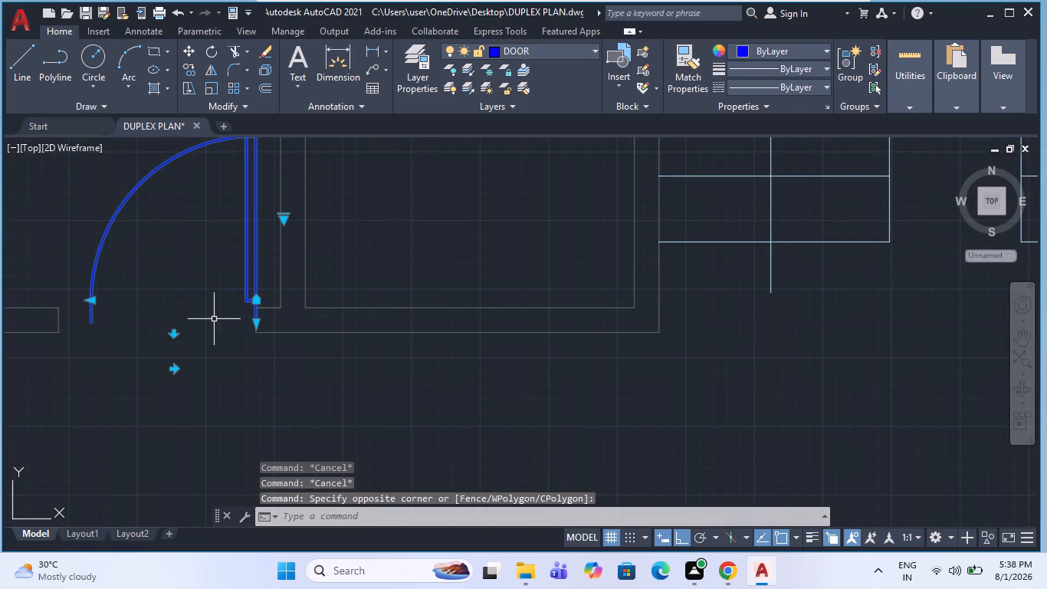
pyautogui.write('SC')
pyautogui.press('space')
pyautogui.click(256, 331)
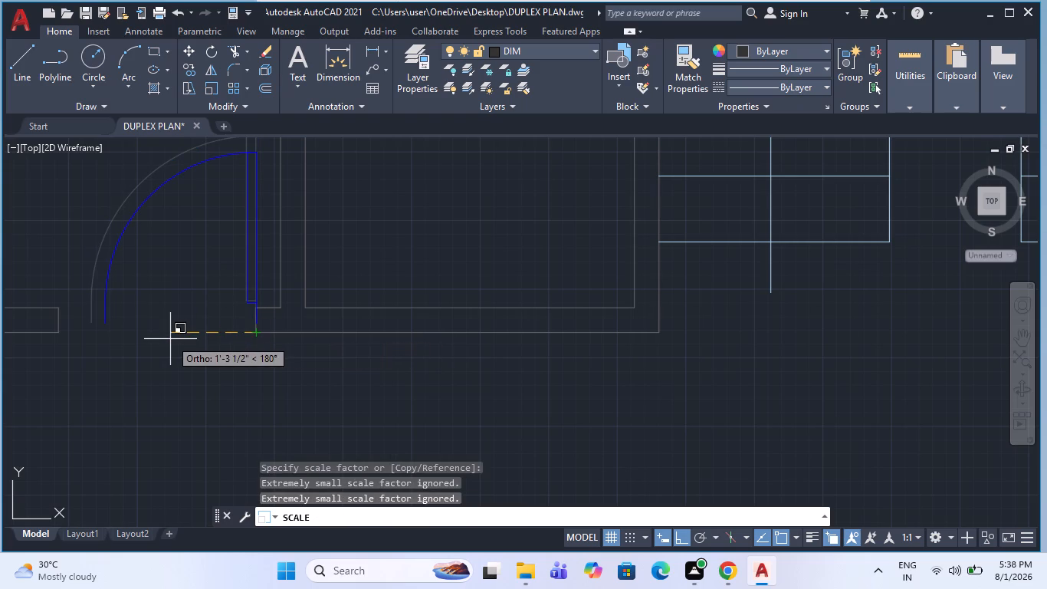
pyautogui.press('r')
pyautogui.press('space')
pyautogui.click(255, 324)
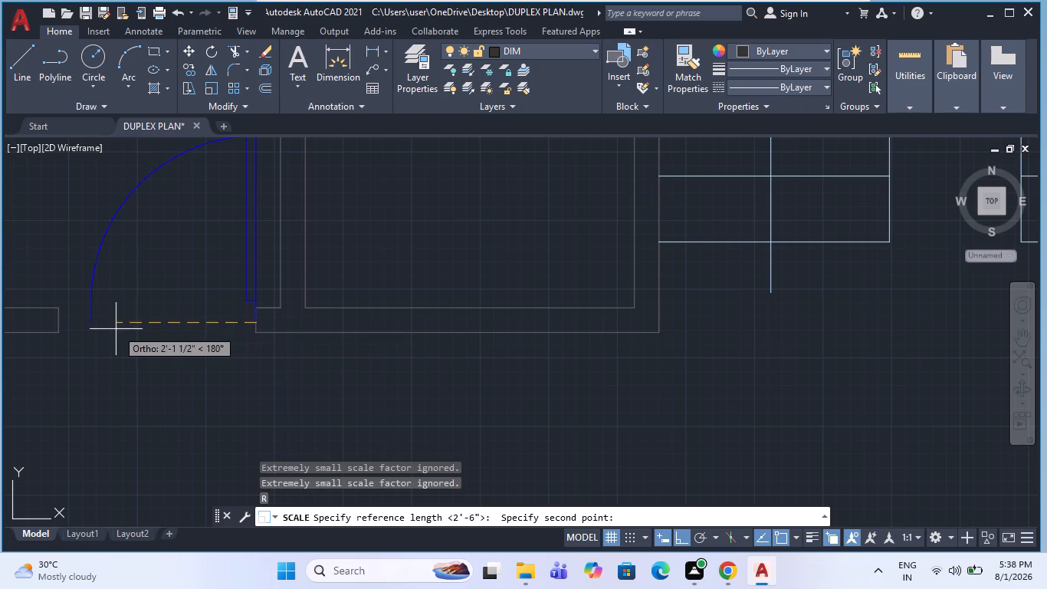
pyautogui.click(97, 324)
pyautogui.write("3'")
pyautogui.press('Return')
pyautogui.press('Escape')
# Move the bedroom door down so its hinge end meets the dining-side corner of the wall beside the toilet.
pyautogui.click(249, 285)
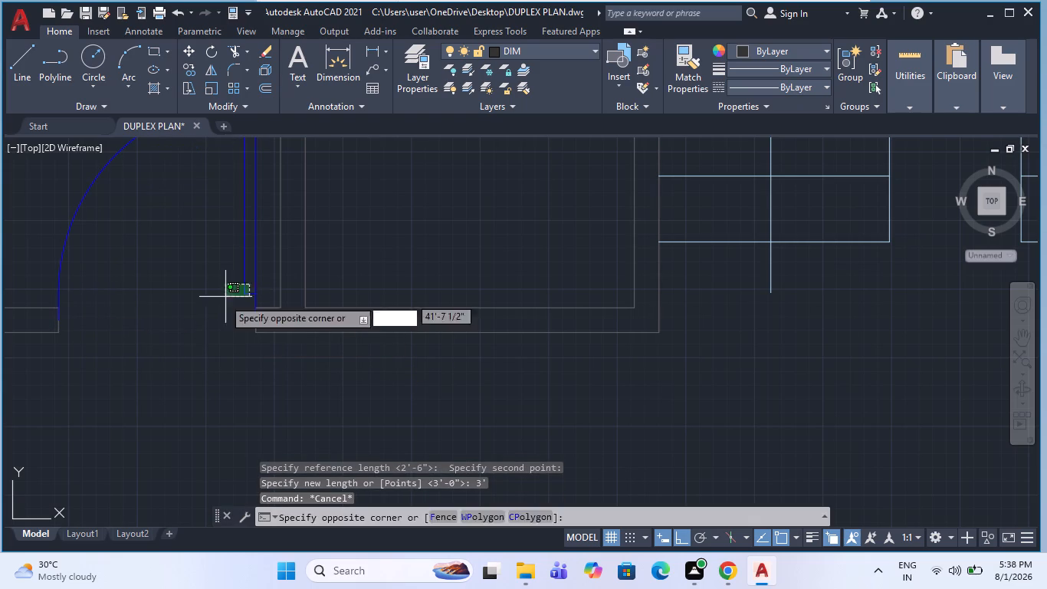
pyautogui.click(219, 301)
pyautogui.press('m')
pyautogui.press('space')
pyautogui.scroll(2, 246, 326)
pyautogui.click(268, 314)
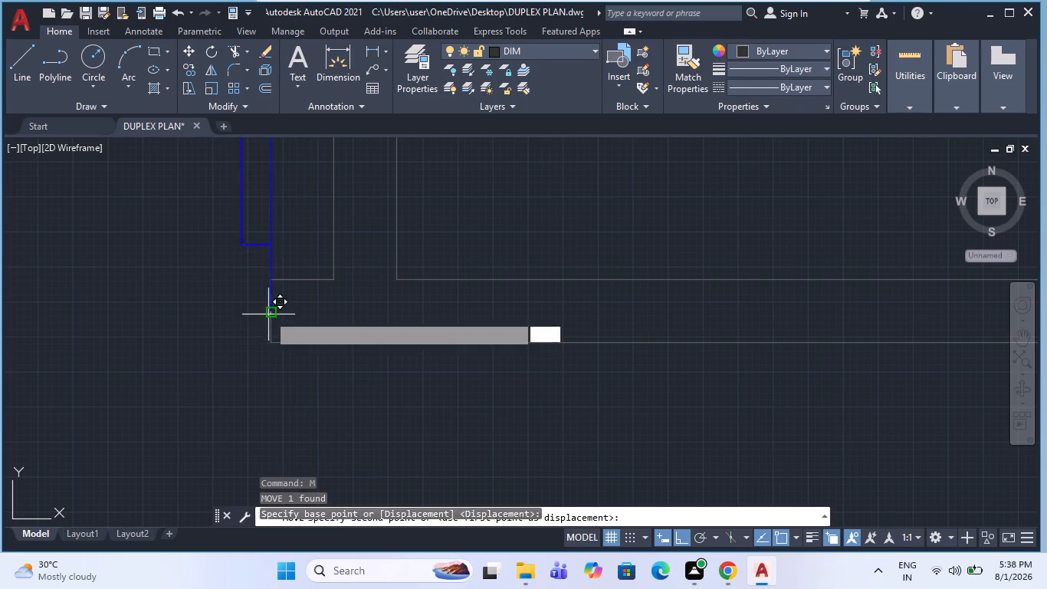
pyautogui.click(264, 340)
pyautogui.press('Escape')
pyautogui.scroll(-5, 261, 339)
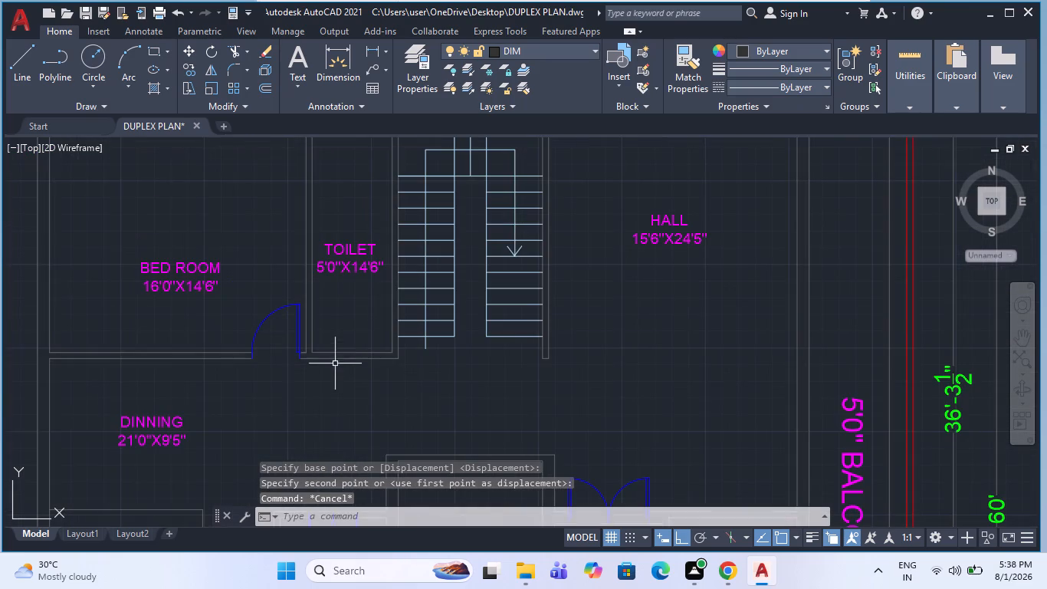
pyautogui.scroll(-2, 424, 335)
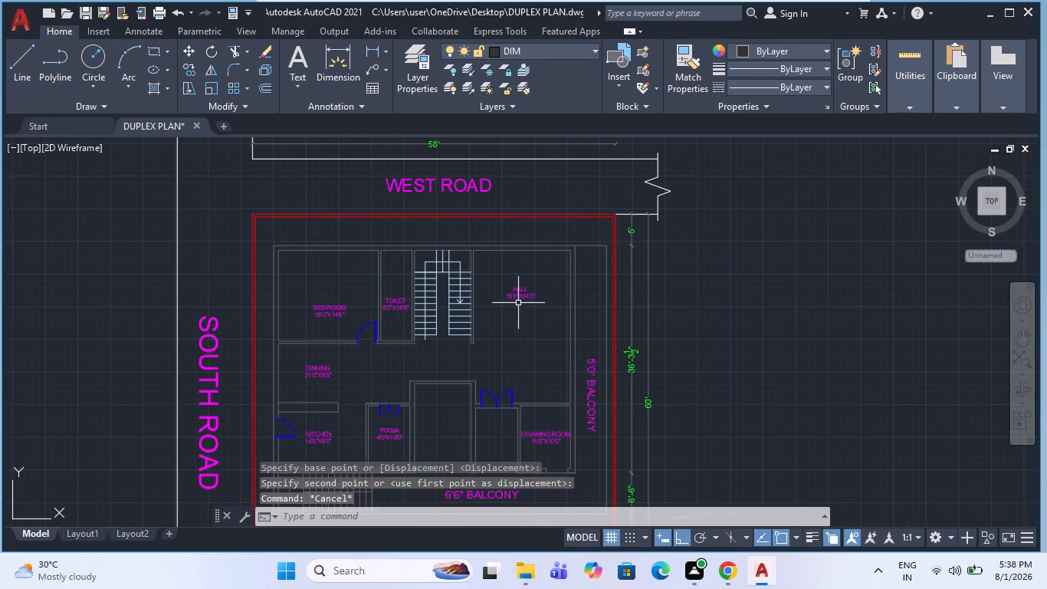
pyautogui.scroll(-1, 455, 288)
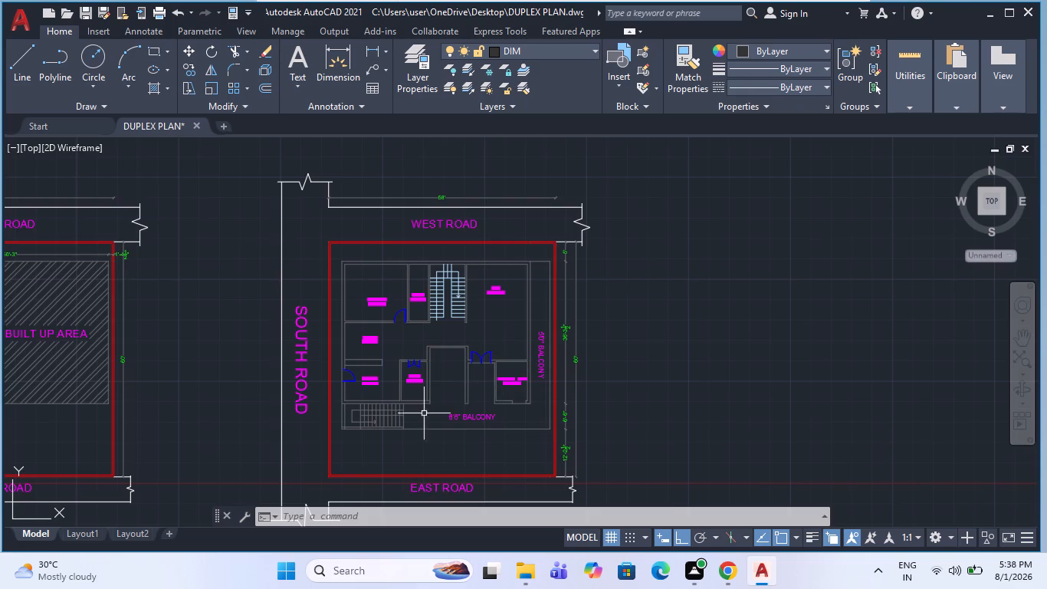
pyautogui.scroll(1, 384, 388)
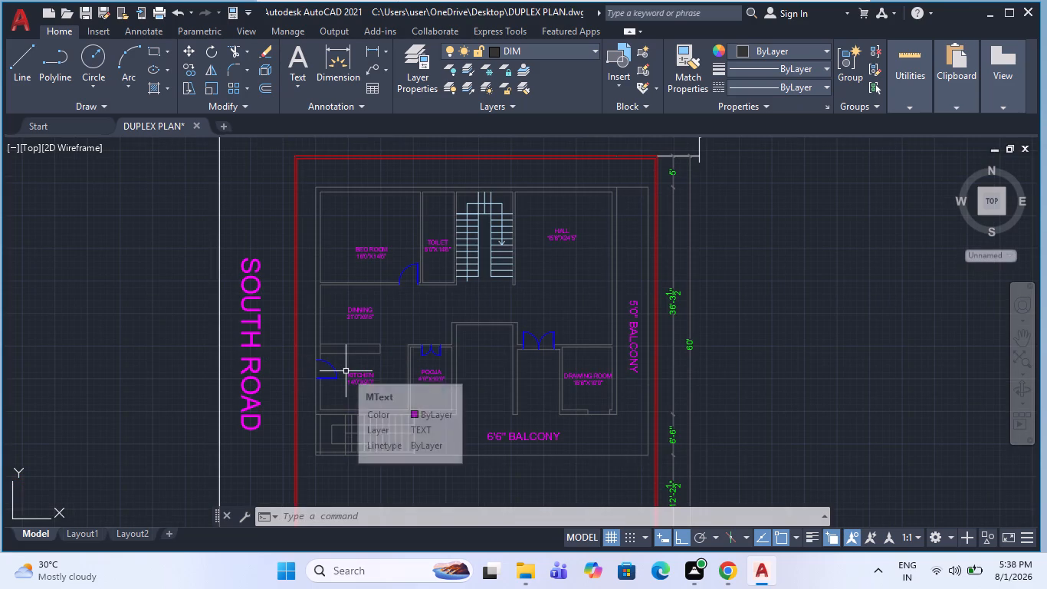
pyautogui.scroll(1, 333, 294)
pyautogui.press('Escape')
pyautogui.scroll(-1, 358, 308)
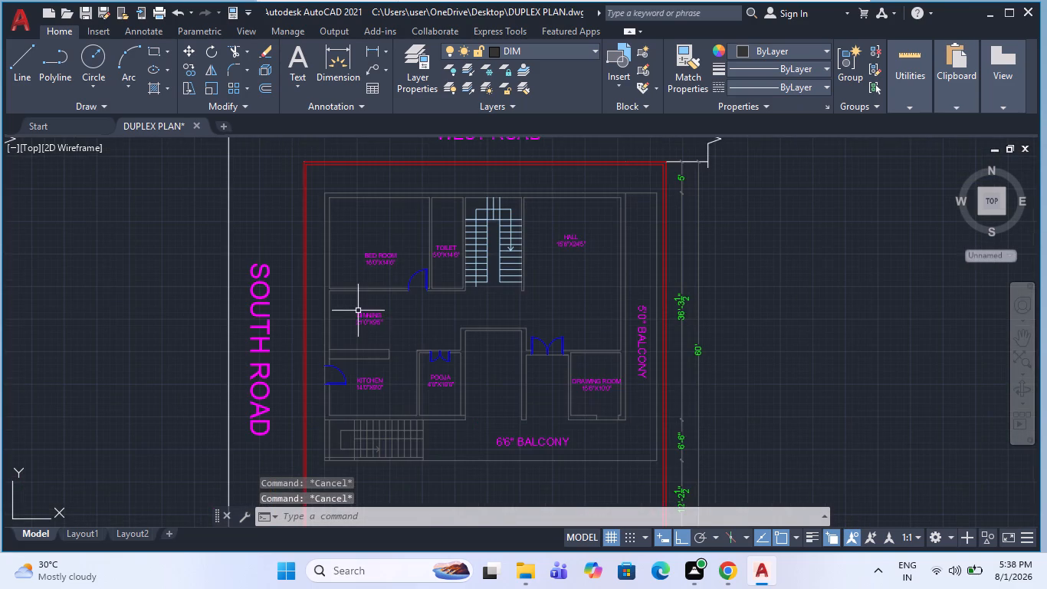
# Draw a rectangle 9" long and 4' wide in the empty space outside the plot, beyond the south road.
pyautogui.press('r')
pyautogui.press('e')
pyautogui.press('c')
pyautogui.press('space')
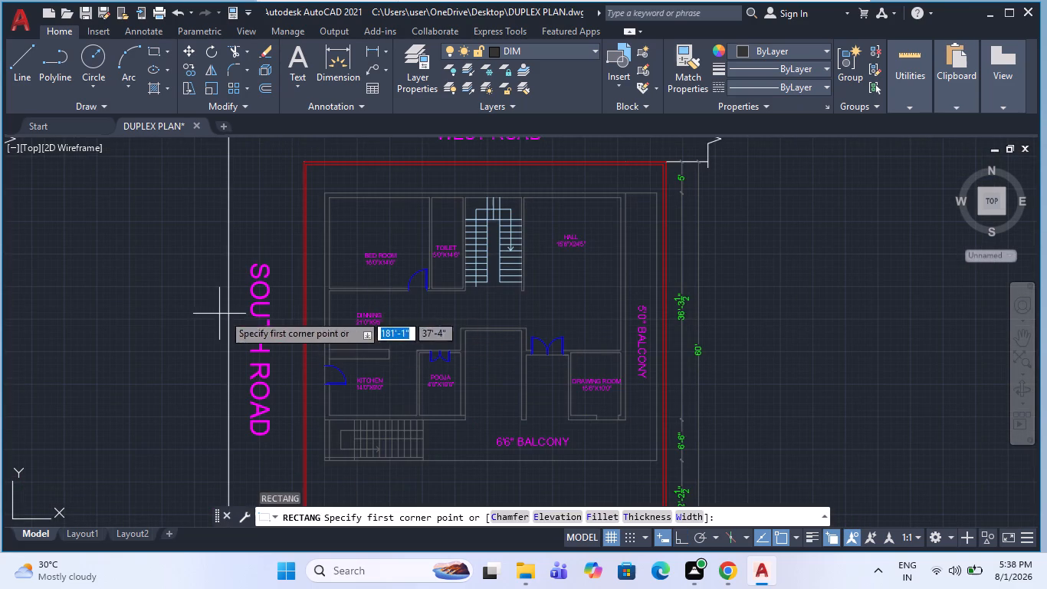
pyautogui.click(80, 283)
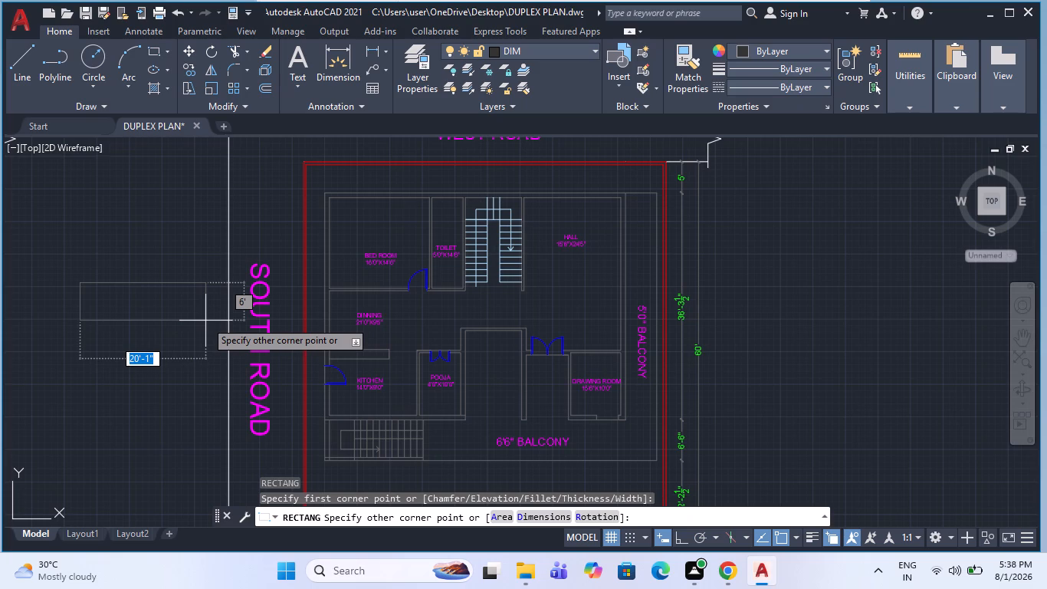
pyautogui.write('D')
pyautogui.press('space')
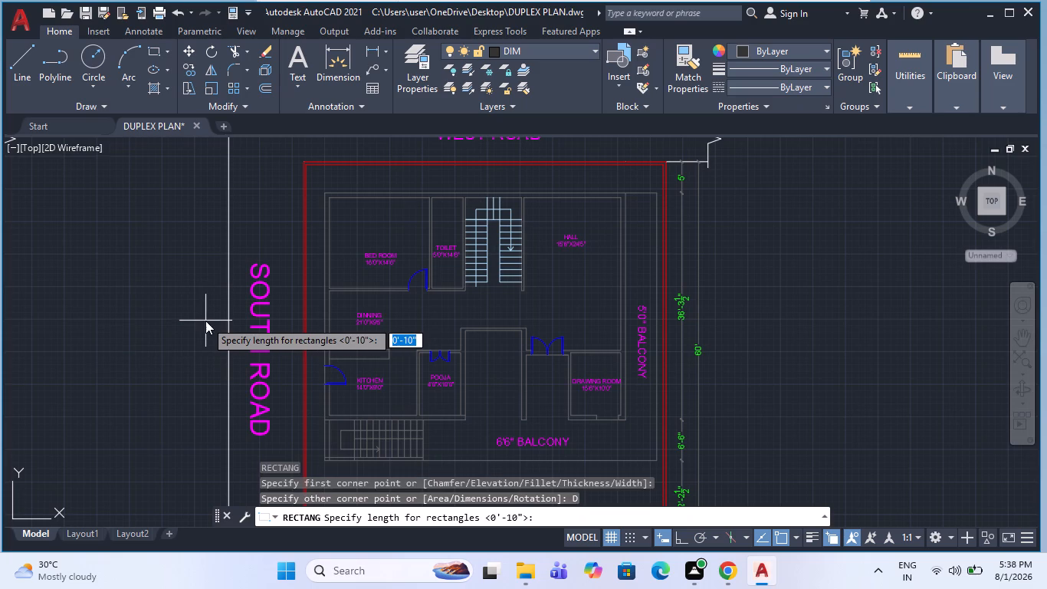
pyautogui.press('9')
pyautogui.press('Return')
pyautogui.press('4')
pyautogui.press("'")
pyautogui.press('Return')
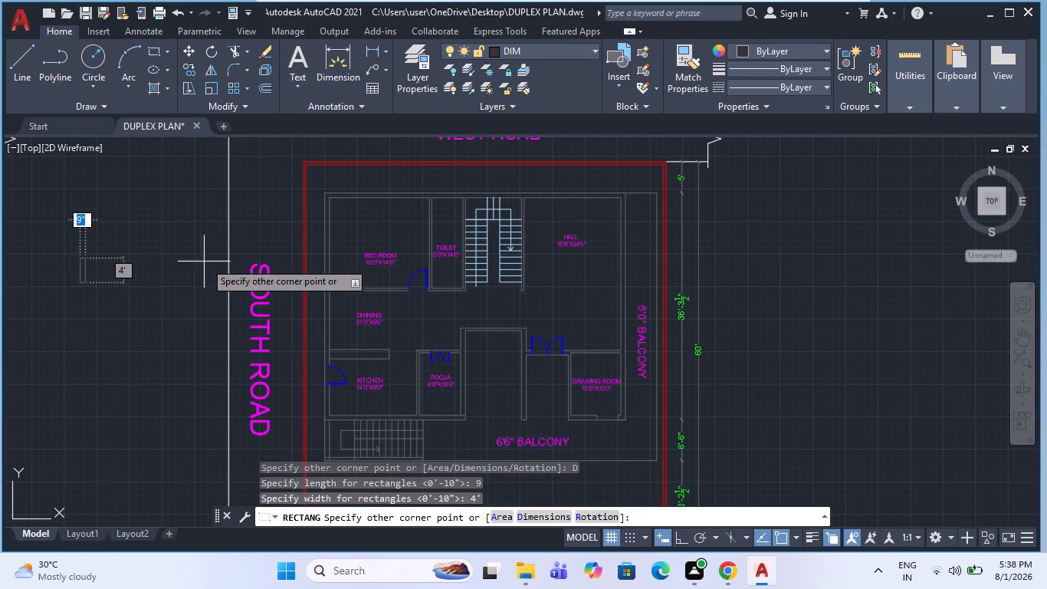
pyautogui.click(175, 299)
pyautogui.scroll(2, 74, 301)
pyautogui.press('Escape')
# Draw a vertical centre line through the 9" by 4' rectangle between the midpoints of its short sides.
pyautogui.click(157, 347)
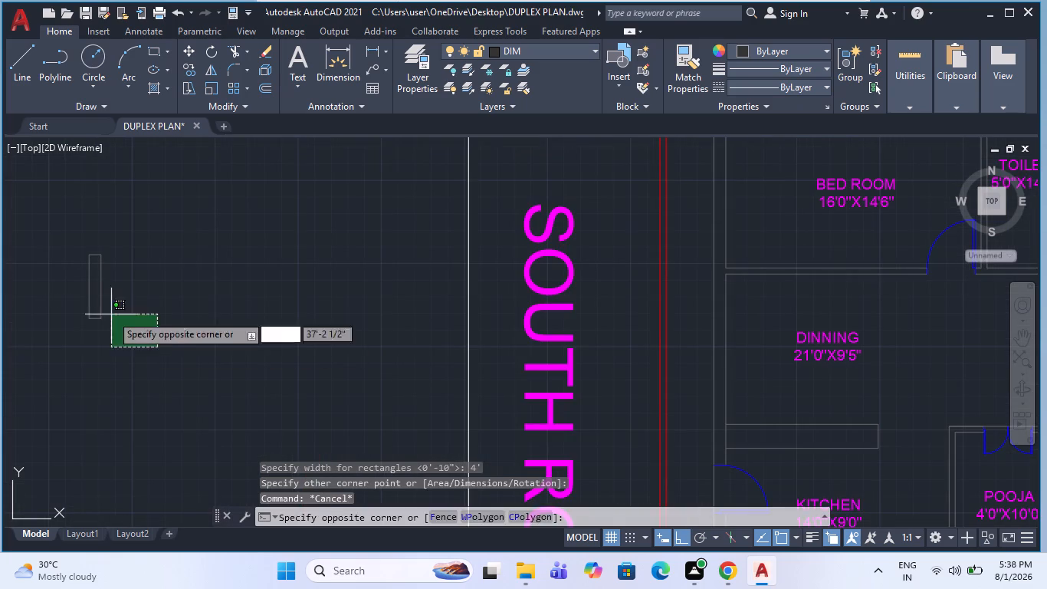
pyautogui.click(84, 298)
pyautogui.scroll(3, 77, 298)
pyautogui.press('Escape')
pyautogui.scroll(-2, 291, 346)
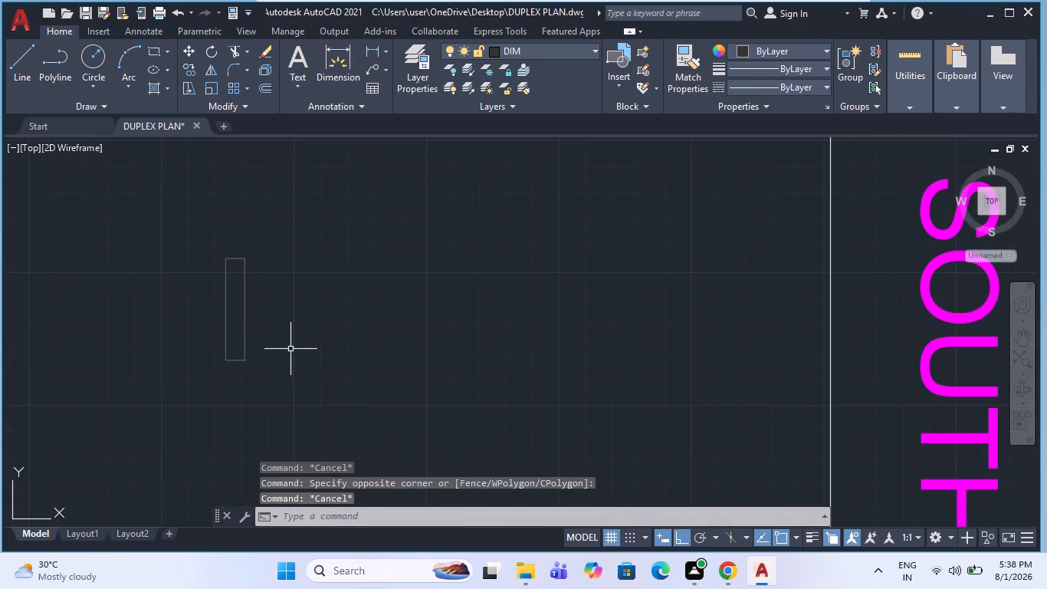
pyautogui.press('l')
pyautogui.press('space')
pyautogui.scroll(2, 220, 304)
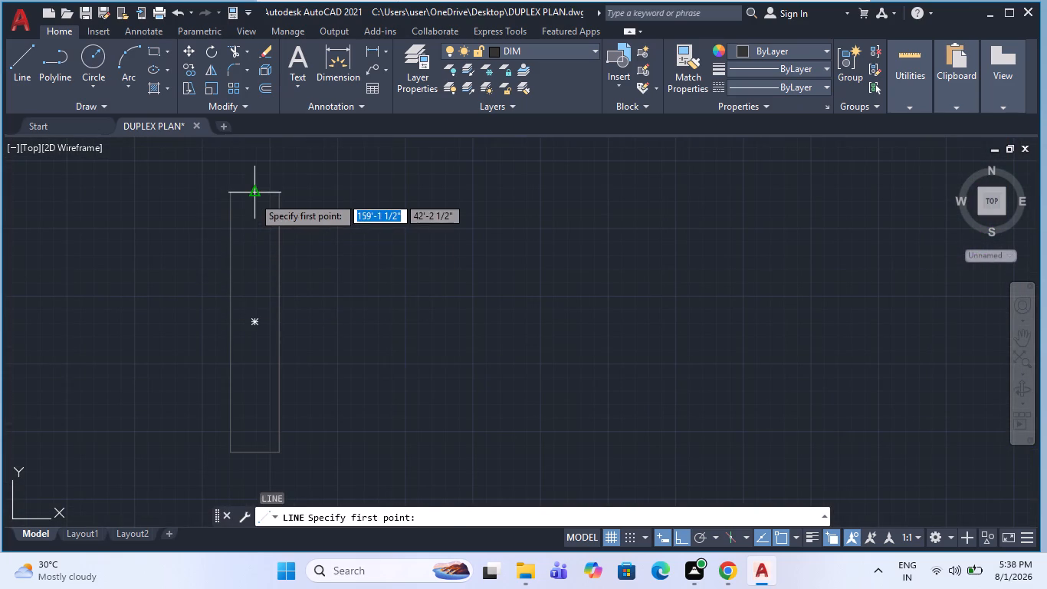
pyautogui.click(253, 196)
pyautogui.click(253, 450)
pyautogui.press('Escape')
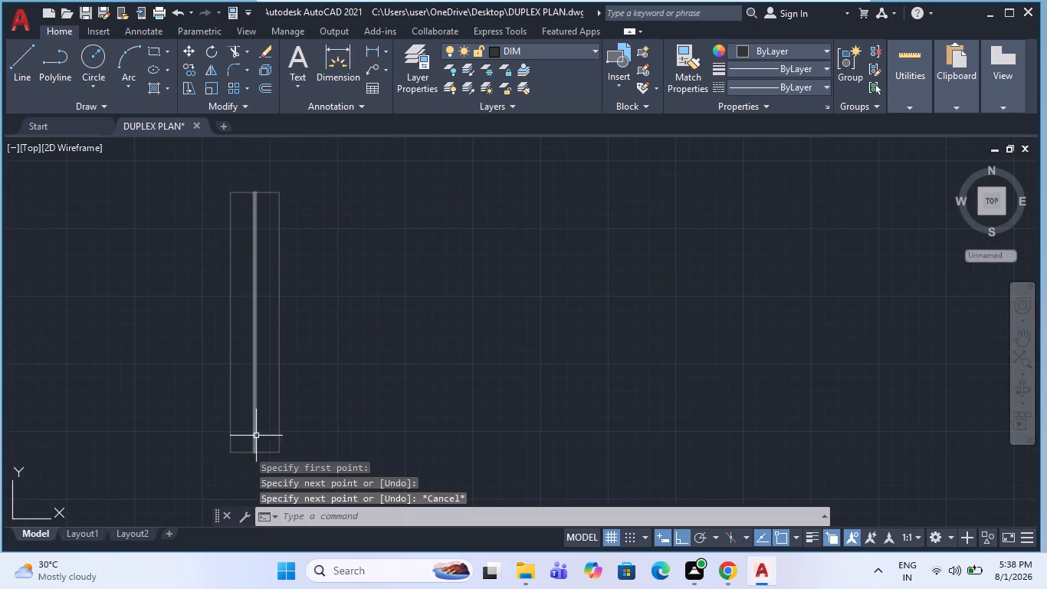
# Offset the rectangle's centre line by 0.5" to both sides.
pyautogui.write('O')
pyautogui.press('space')
pyautogui.write('0.')
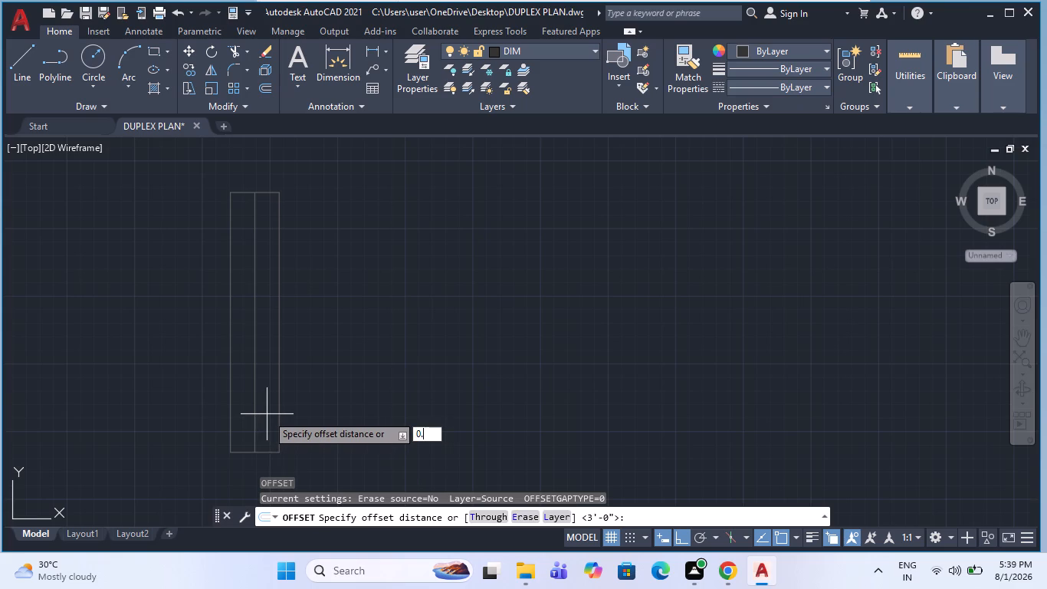
pyautogui.write('5')
pyautogui.press('space')
pyautogui.click(254, 393)
pyautogui.click(410, 404)
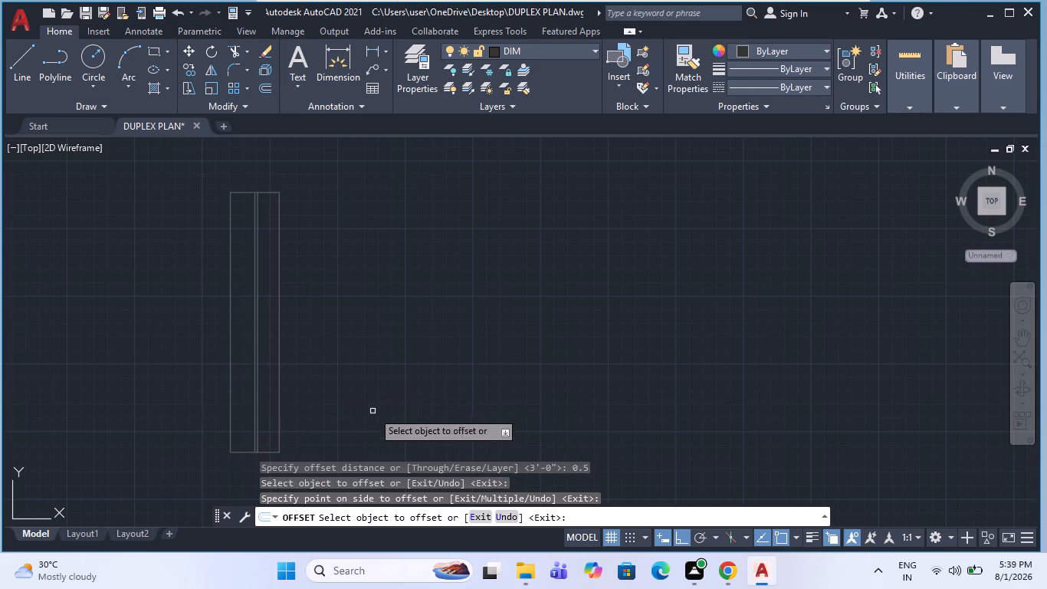
pyautogui.scroll(2, 249, 413)
pyautogui.moveTo(260, 400); pyautogui.dragTo(251, 400)
pyautogui.click(167, 403)
pyautogui.press('Escape')
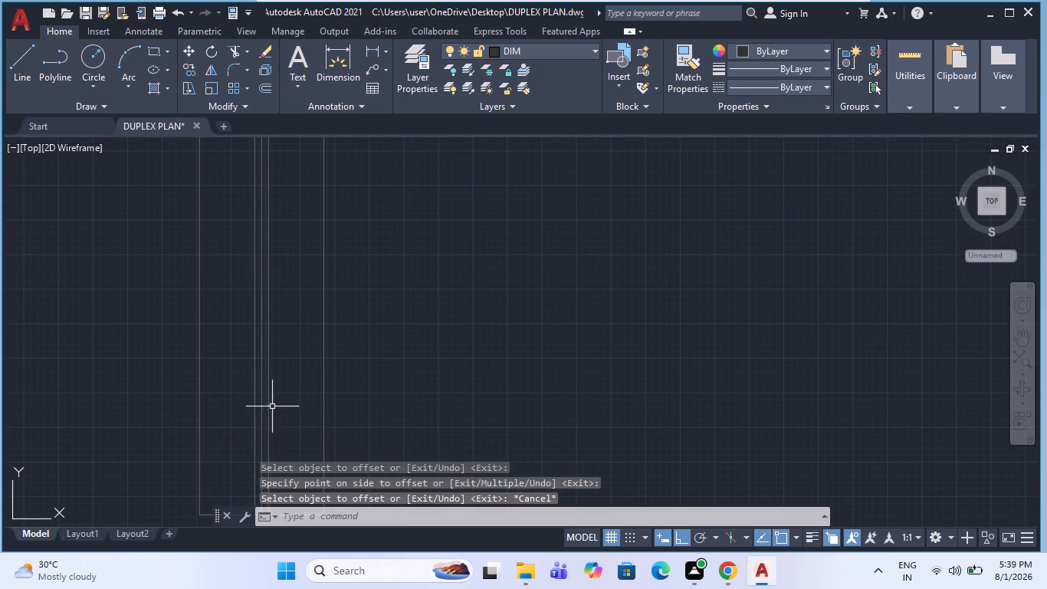
# Delete the original centre line between the two offset lines.
pyautogui.click(263, 411)
pyautogui.press('Delete')
# Put the rectangle and its two inner lines on the WINDOW layer.
pyautogui.scroll(-2, 288, 406)
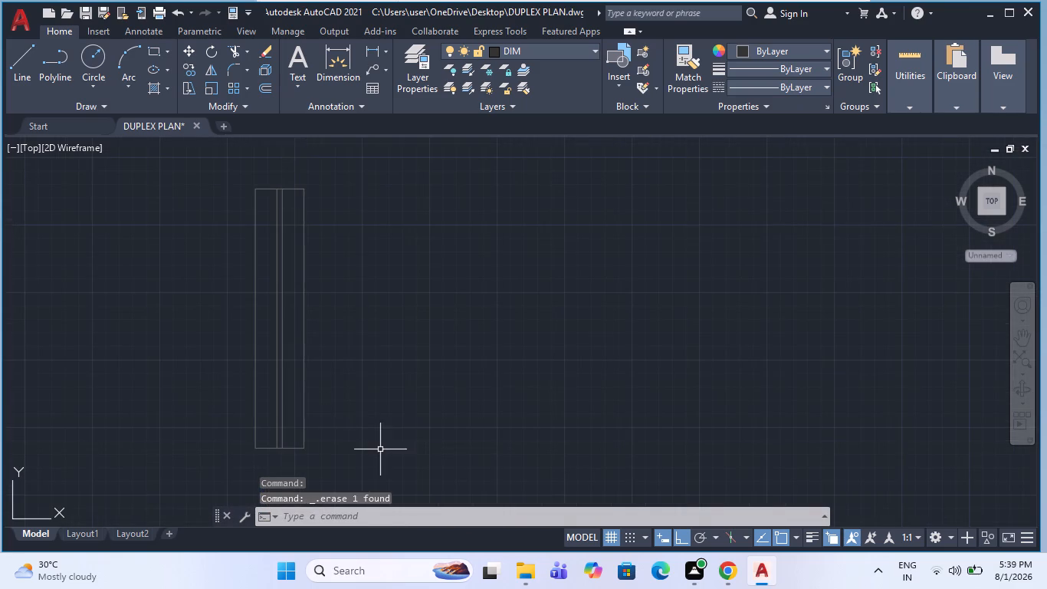
pyautogui.click(381, 439)
pyautogui.click(200, 332)
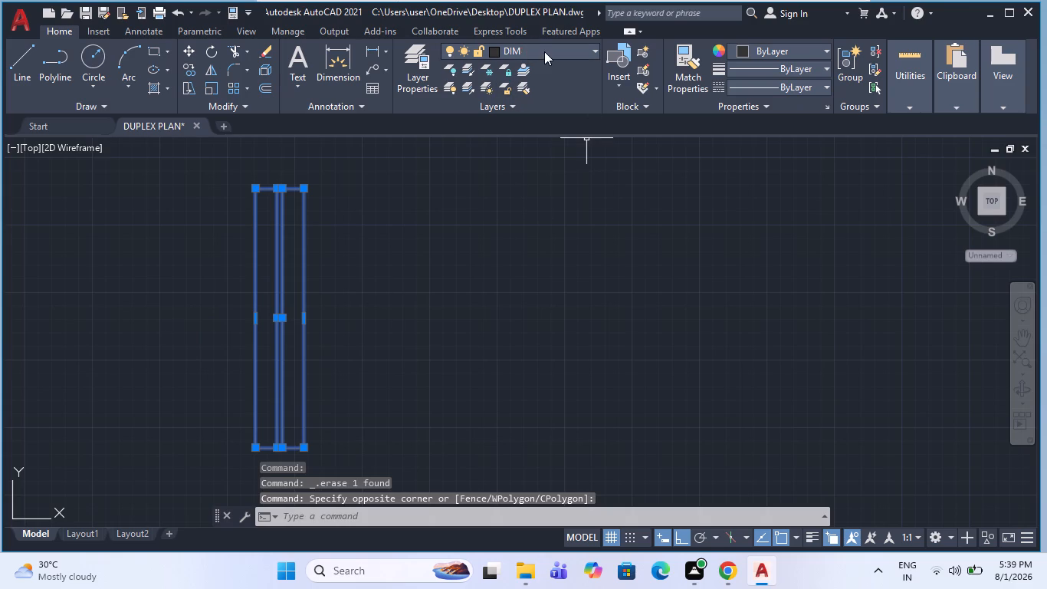
pyautogui.click(544, 51)
pyautogui.click(531, 214)
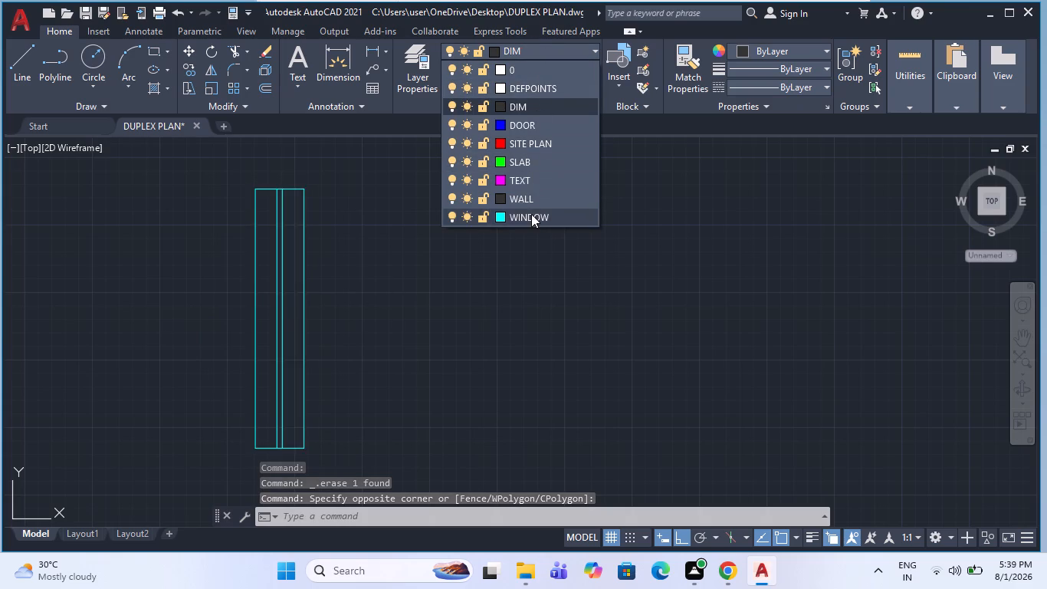
pyautogui.press('Escape')
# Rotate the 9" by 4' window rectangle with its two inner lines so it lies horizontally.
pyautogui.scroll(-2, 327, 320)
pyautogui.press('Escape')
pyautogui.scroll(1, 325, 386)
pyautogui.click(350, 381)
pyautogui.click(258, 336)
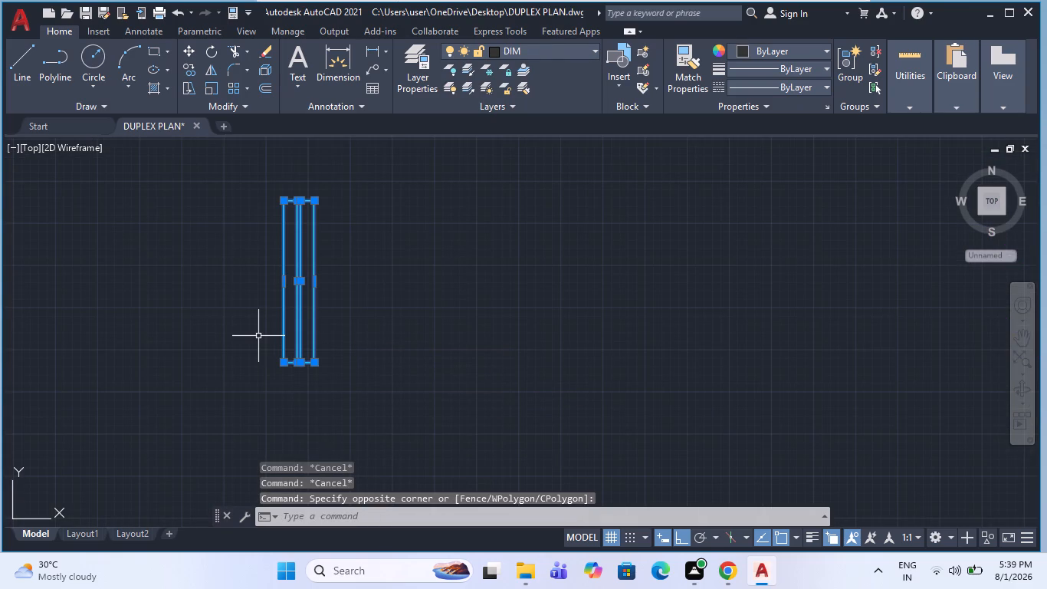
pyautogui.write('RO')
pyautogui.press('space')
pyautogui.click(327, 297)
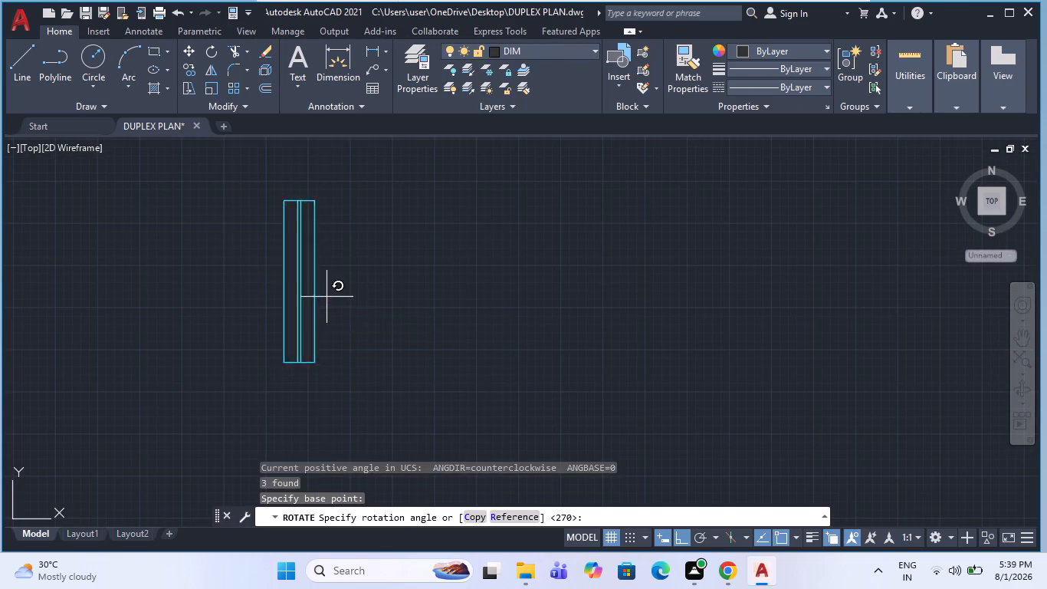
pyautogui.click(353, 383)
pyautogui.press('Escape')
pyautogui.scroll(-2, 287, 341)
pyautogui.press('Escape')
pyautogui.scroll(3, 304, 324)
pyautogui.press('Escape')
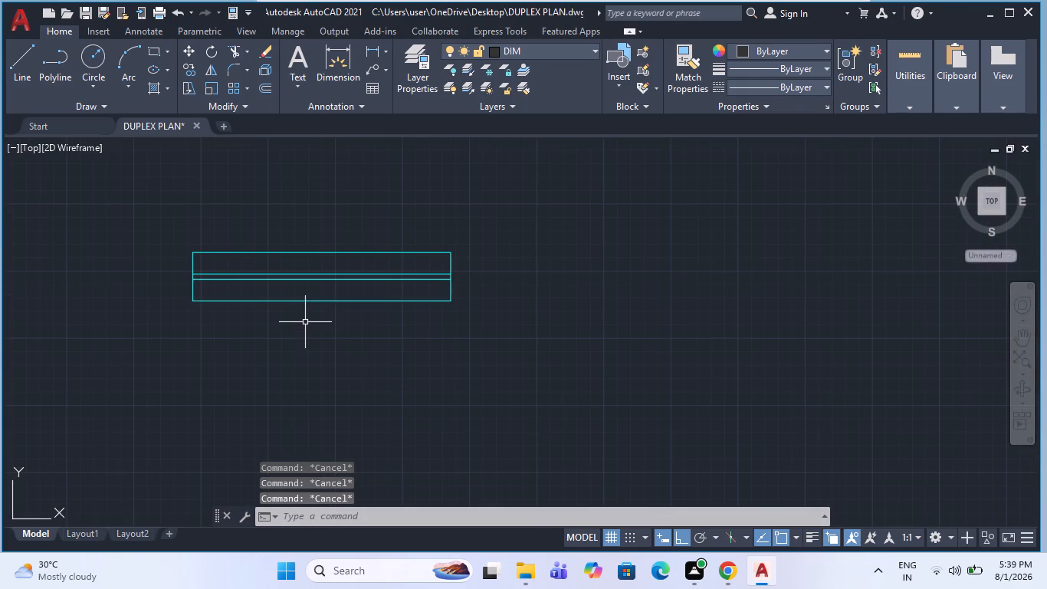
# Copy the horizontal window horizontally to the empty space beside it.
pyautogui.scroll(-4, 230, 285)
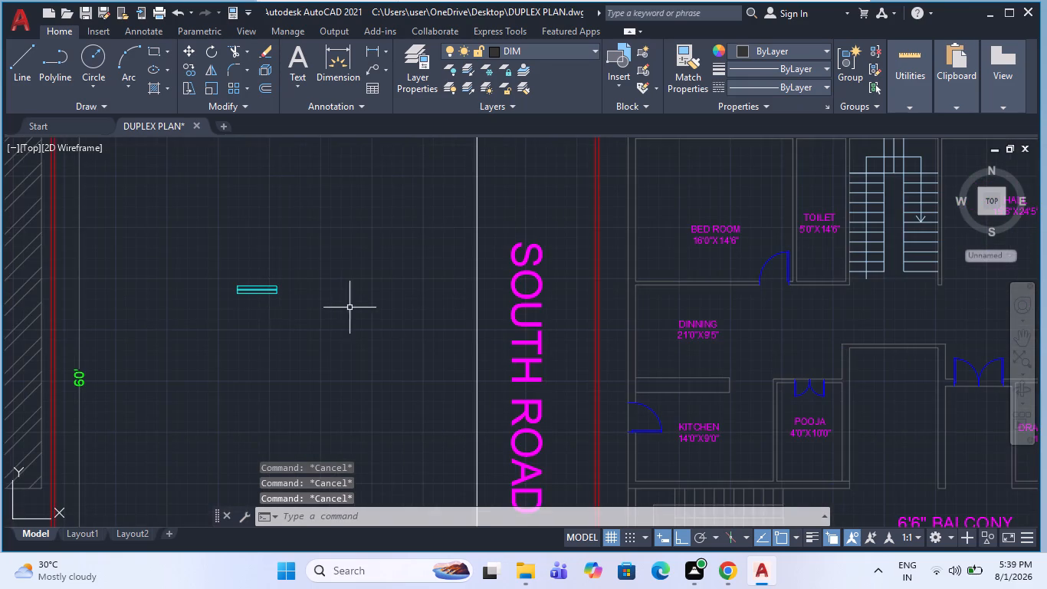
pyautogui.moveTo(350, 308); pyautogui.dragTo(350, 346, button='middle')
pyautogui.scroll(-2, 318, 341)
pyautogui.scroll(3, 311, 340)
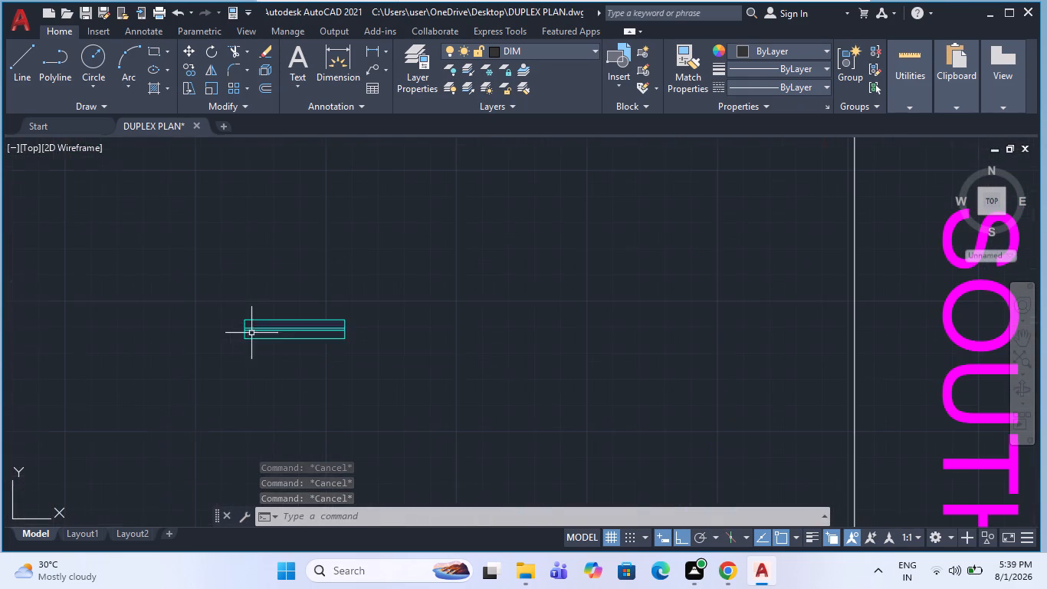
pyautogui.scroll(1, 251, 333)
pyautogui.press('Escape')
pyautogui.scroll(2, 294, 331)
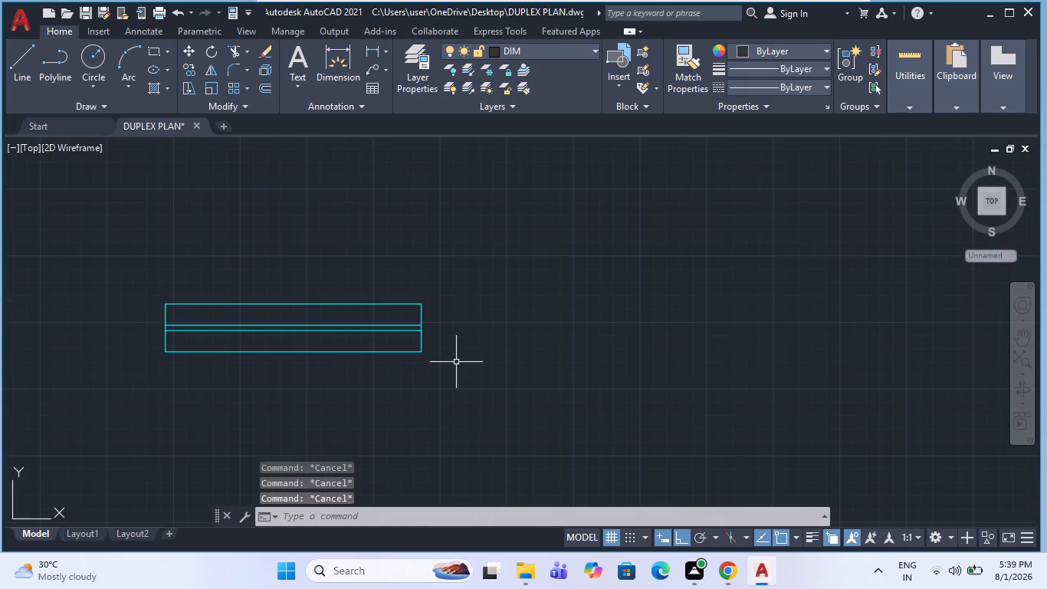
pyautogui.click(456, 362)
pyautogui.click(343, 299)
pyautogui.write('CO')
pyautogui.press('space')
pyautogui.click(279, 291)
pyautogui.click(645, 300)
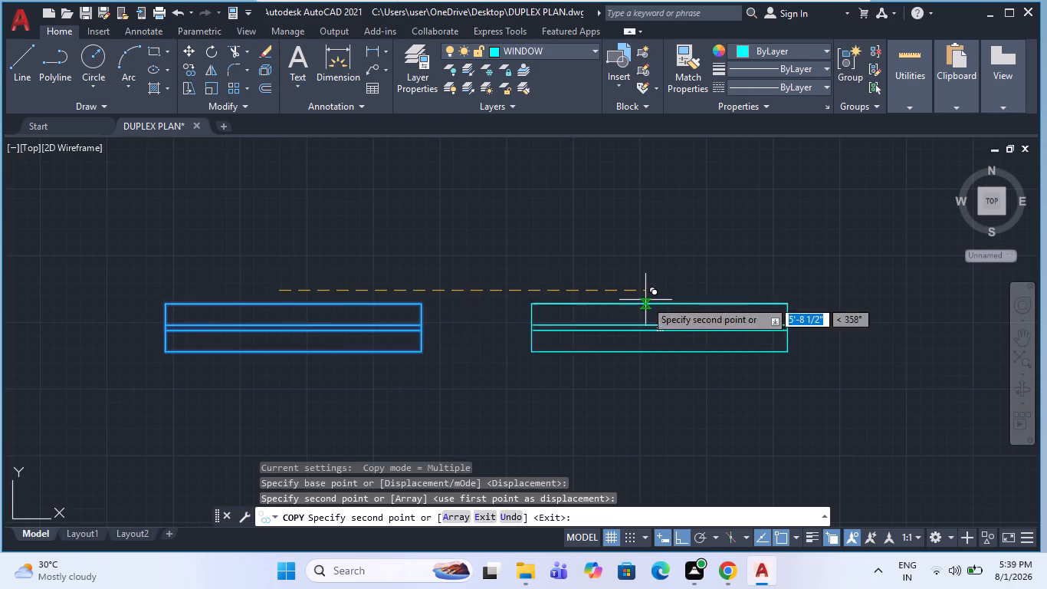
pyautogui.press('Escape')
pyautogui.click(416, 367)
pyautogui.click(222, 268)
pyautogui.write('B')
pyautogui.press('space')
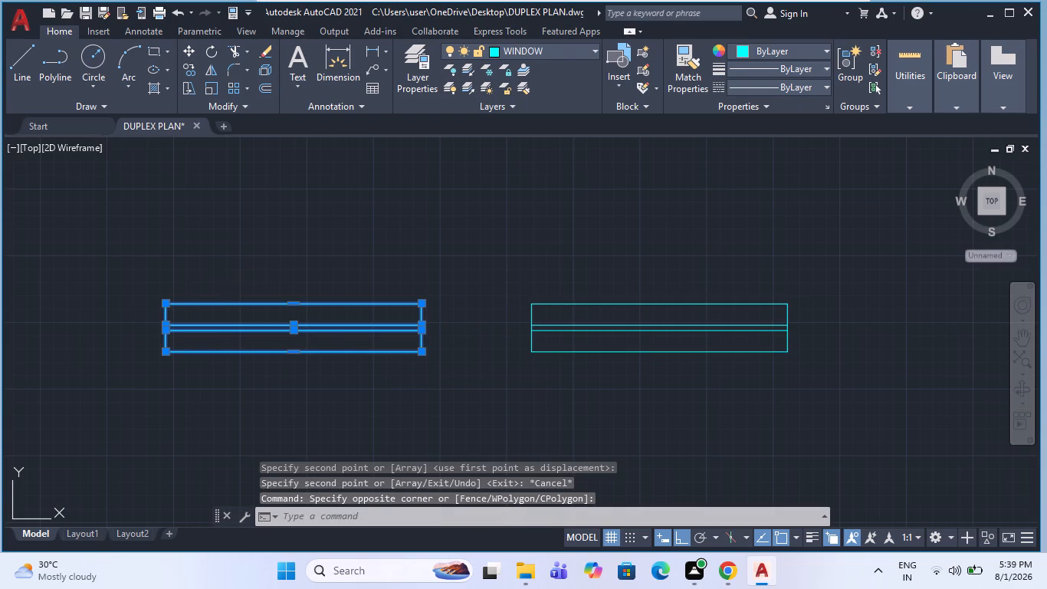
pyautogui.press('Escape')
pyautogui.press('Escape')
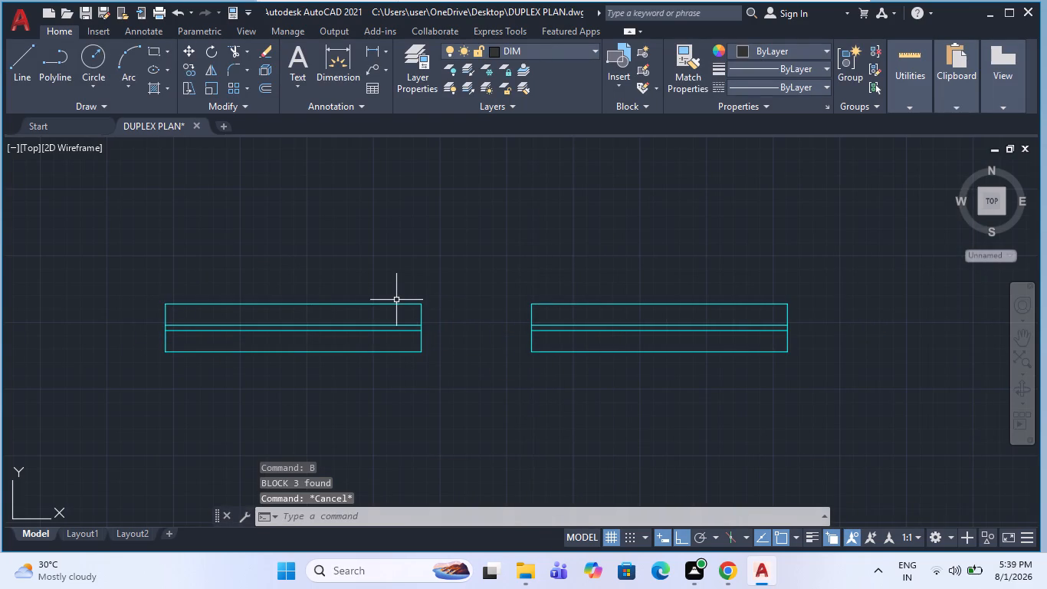
# Insert the recently used WINDOW block into the empty area above the drawn windows.
pyautogui.write('I')
pyautogui.press('space')
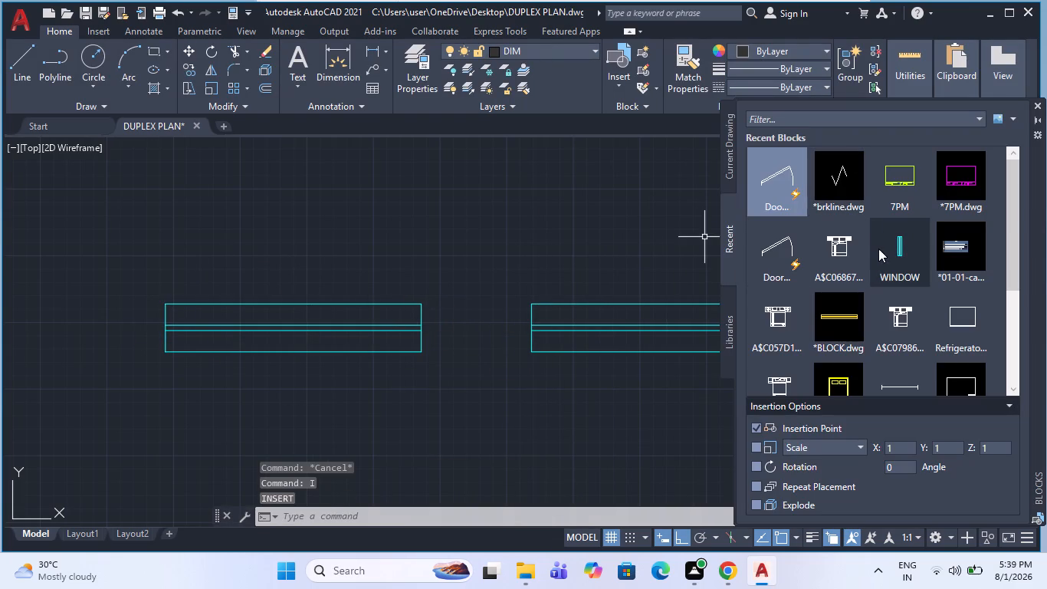
pyautogui.moveTo(889, 252); pyautogui.dragTo(422, 245)
# Delete the two hand-drawn horizontal windows between the site plan and the floor plan.
pyautogui.scroll(-3, 333, 314)
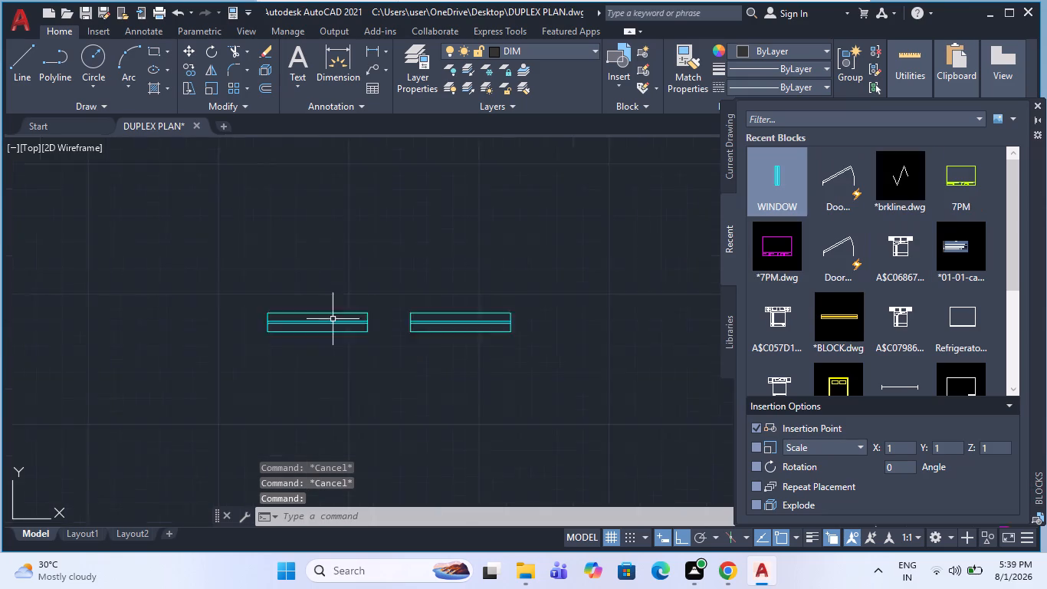
pyautogui.scroll(-7, 333, 320)
pyautogui.scroll(4, 427, 334)
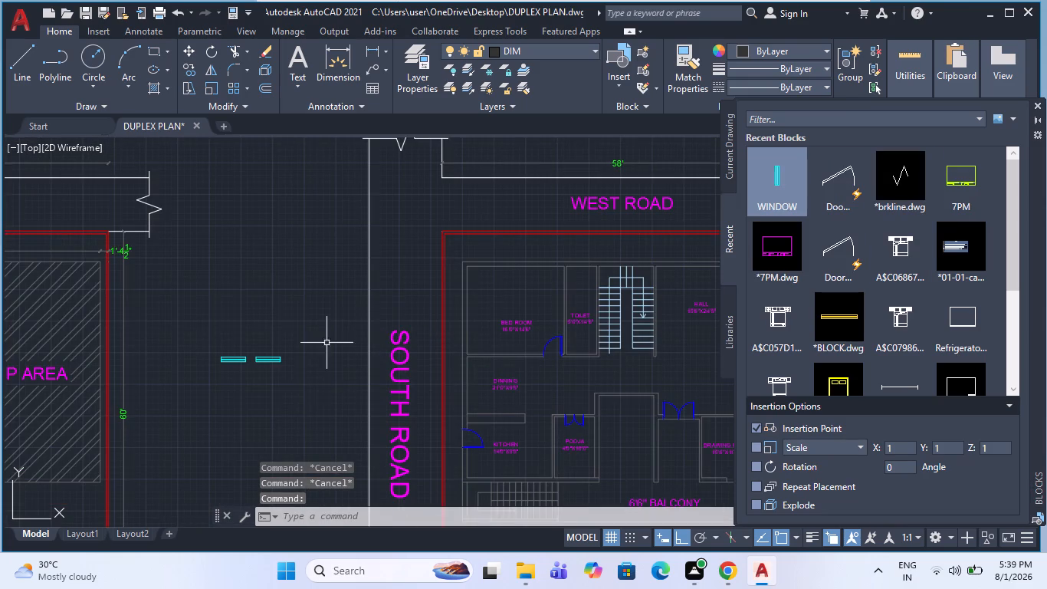
pyautogui.click(304, 398)
pyautogui.click(136, 294)
pyautogui.scroll(-1, 365, 347)
pyautogui.press('Delete')
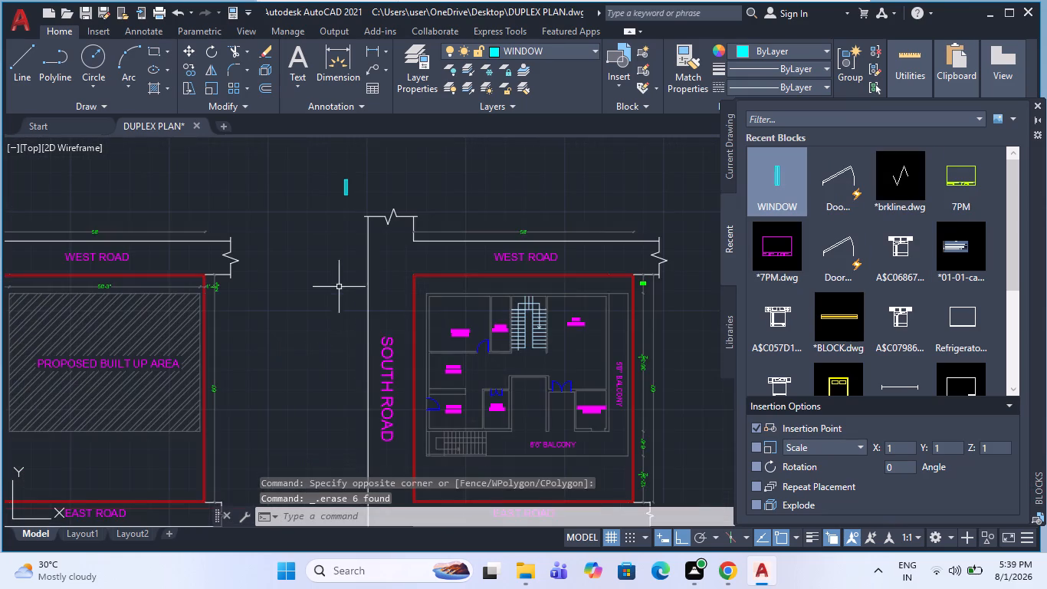
# Move the inserted WINDOW block straight down into the space beside the floor plan's SOUTH ROAD.
pyautogui.scroll(2, 343, 165)
pyautogui.click(346, 224)
pyautogui.press('m')
pyautogui.press('space')
pyautogui.moveTo(344, 254); pyautogui.dragTo(344, 263)
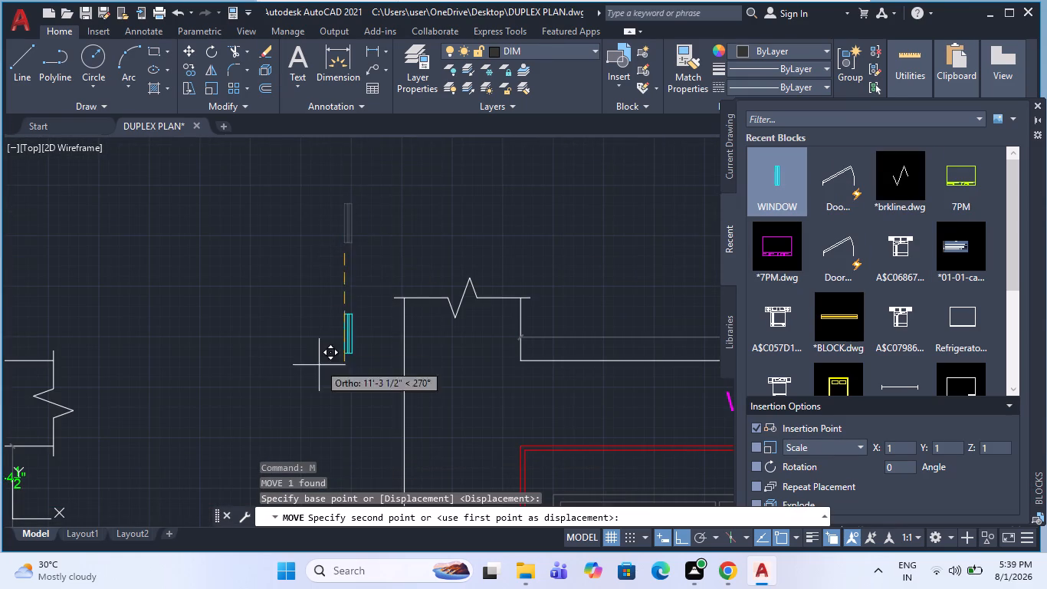
pyautogui.scroll(-2, 327, 269)
pyautogui.scroll(1, 310, 417)
pyautogui.click(310, 417)
pyautogui.scroll(-2, 333, 334)
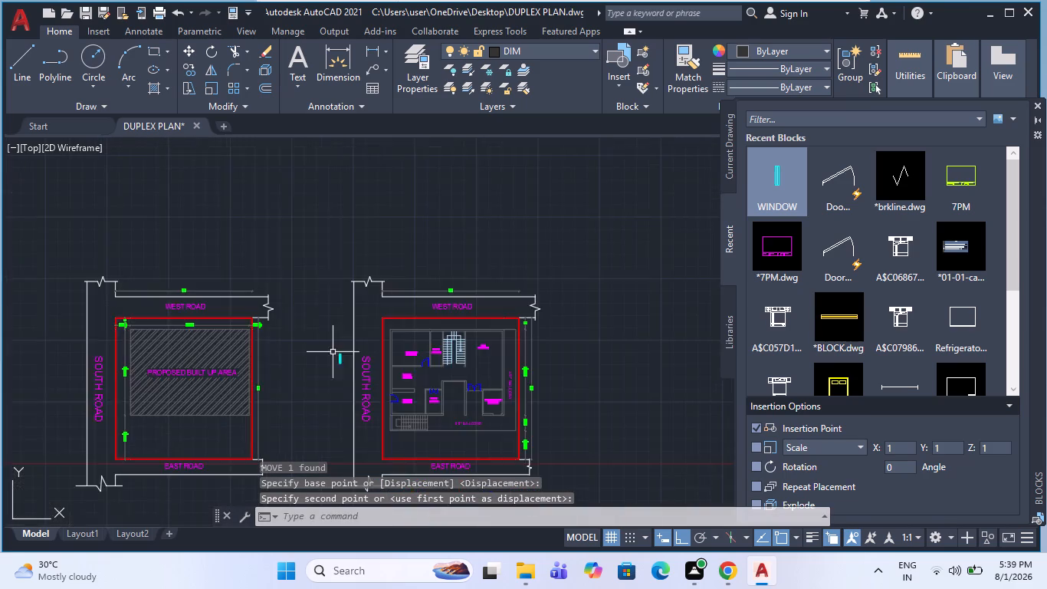
pyautogui.scroll(3, 335, 377)
pyautogui.press('Escape')
# Check the WINDOW block's length with a linear dimension, without placing it.
pyautogui.scroll(3, 345, 313)
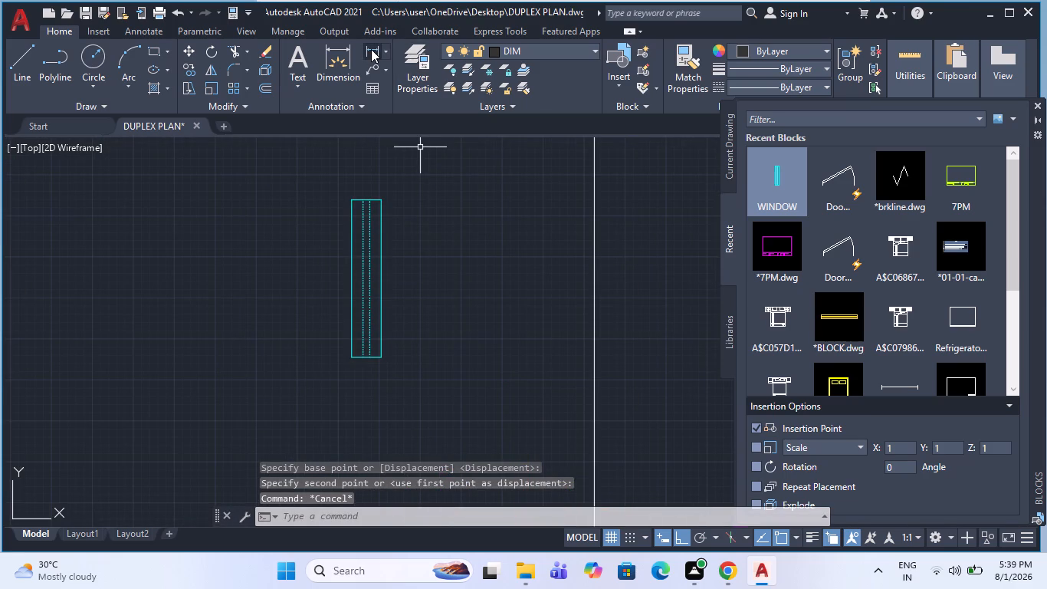
pyautogui.click(371, 49)
pyautogui.click(383, 205)
pyautogui.click(381, 359)
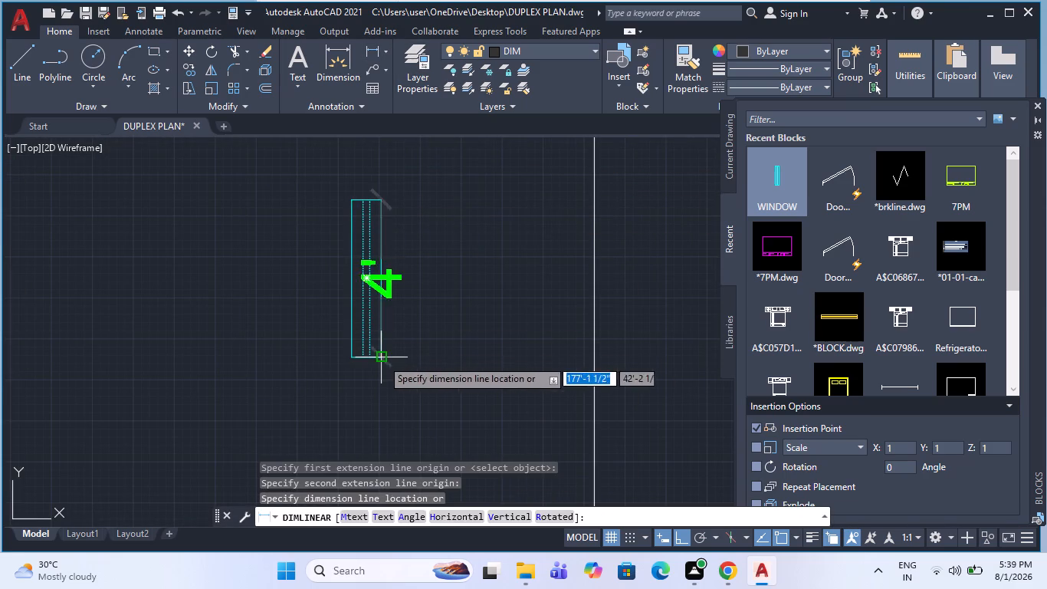
pyautogui.scroll(1, 405, 308)
pyautogui.press('Escape')
# Copy the WINDOW block straight down, about 11' below the original.
pyautogui.scroll(-2, 379, 314)
pyautogui.click(396, 338)
pyautogui.click(344, 317)
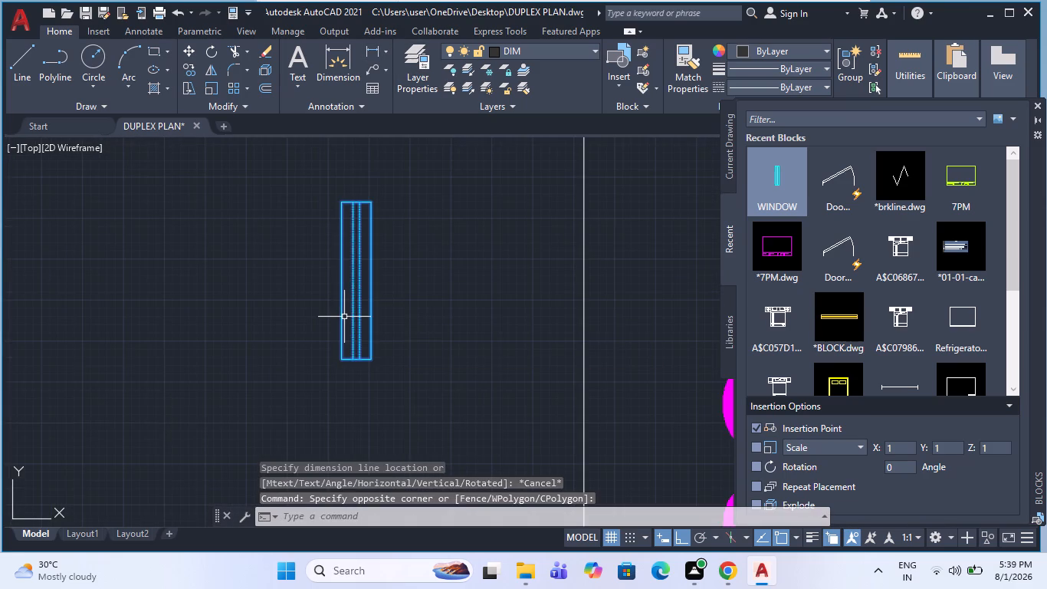
pyautogui.write('CO')
pyautogui.press('space')
pyautogui.click(349, 311)
pyautogui.scroll(-3, 359, 235)
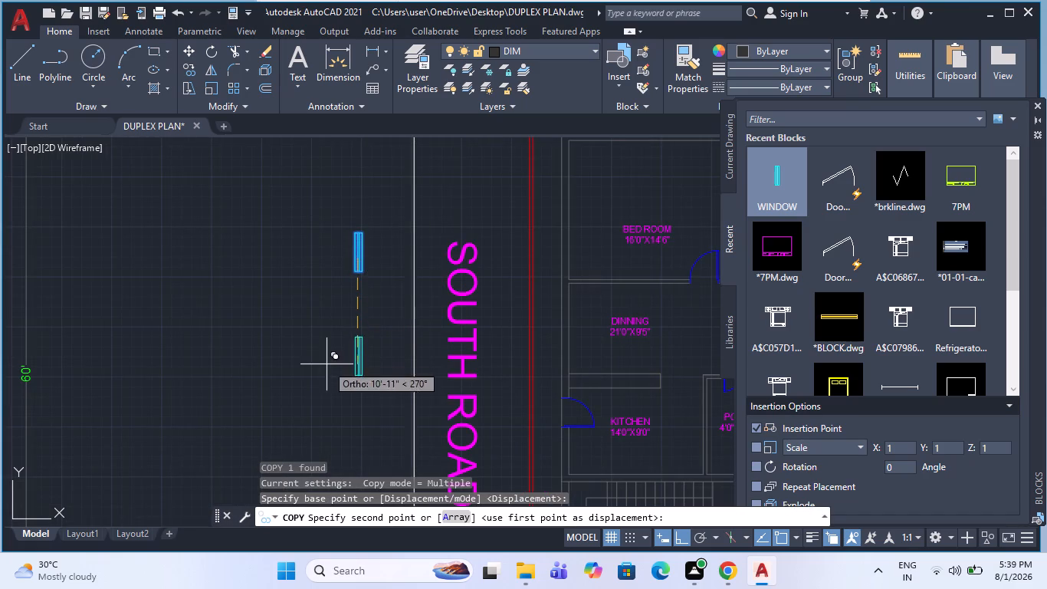
pyautogui.click(363, 362)
pyautogui.press('Escape')
# Explode the lower copy of the WINDOW block.
pyautogui.scroll(4, 363, 362)
pyautogui.press('Escape')
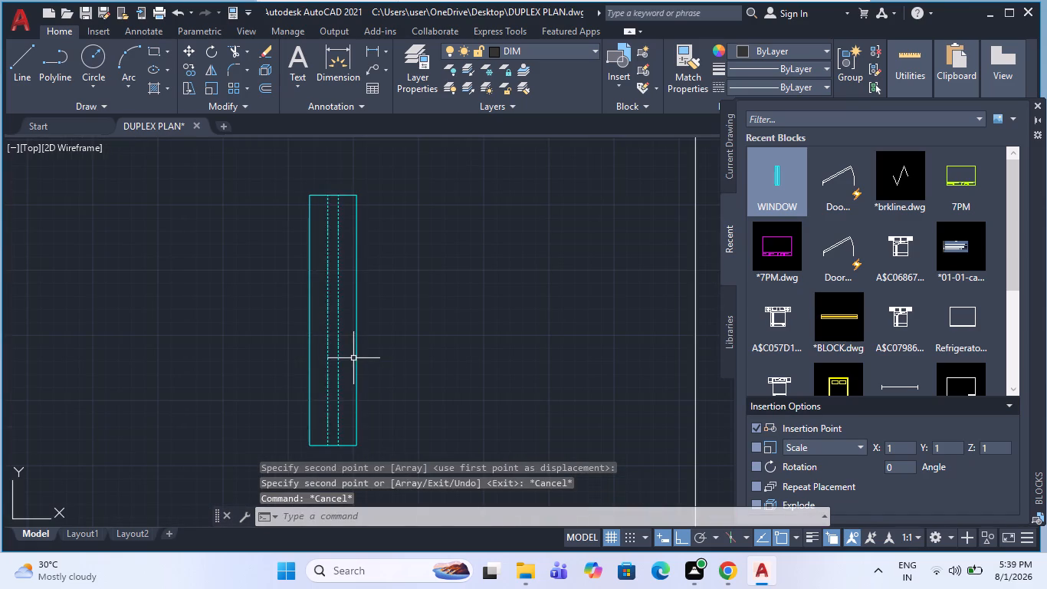
pyautogui.doubleClick(357, 355)
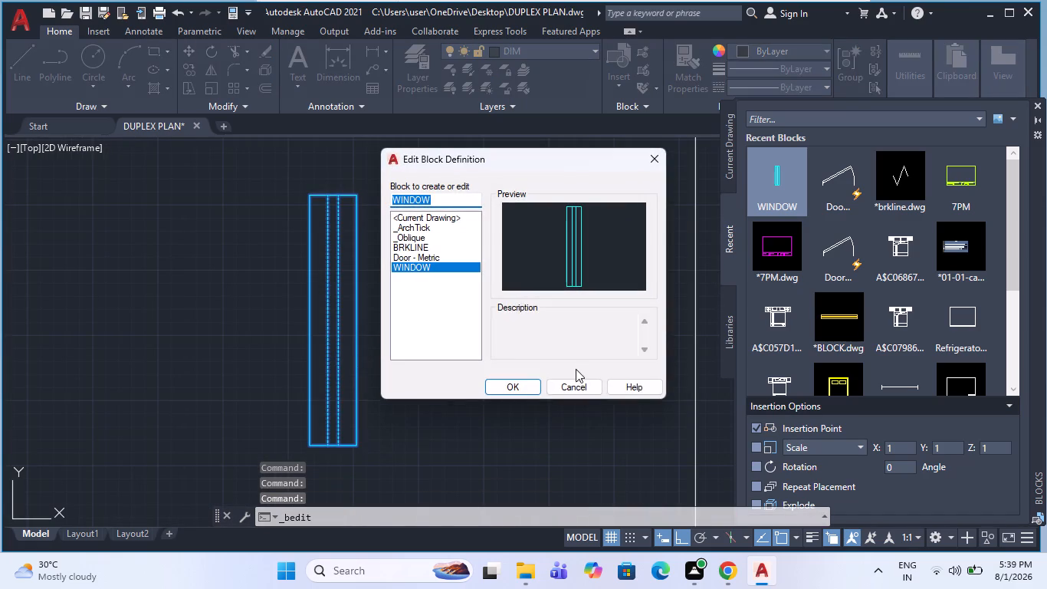
pyautogui.press('Escape')
pyautogui.click(366, 367)
pyautogui.click(340, 360)
pyautogui.write('X')
pyautogui.press('space')
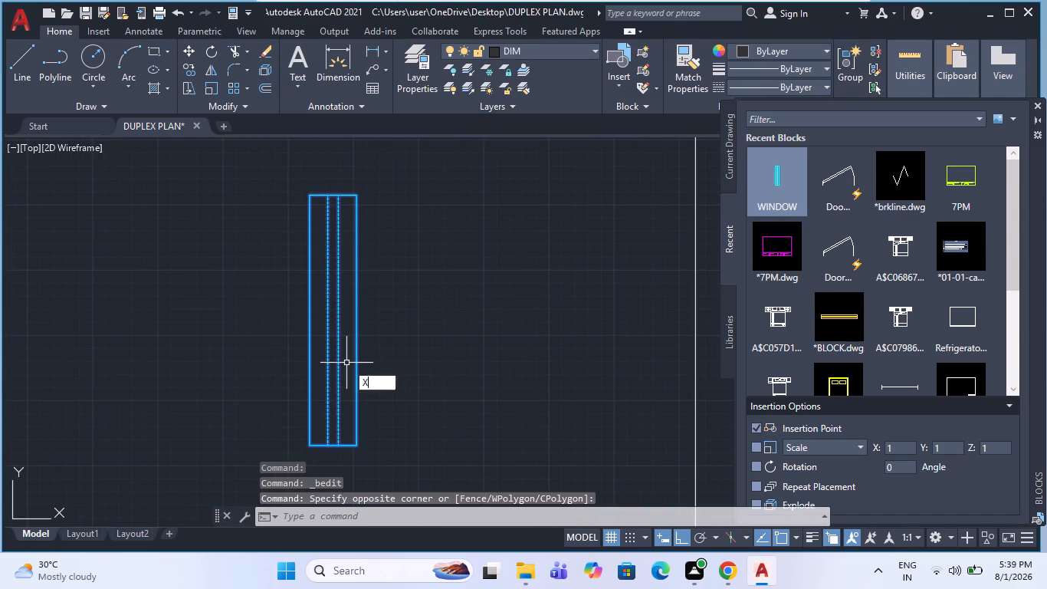
# Shorten the exploded window's outer rectangle by stretching its top edge 12" downward.
pyautogui.click(348, 197)
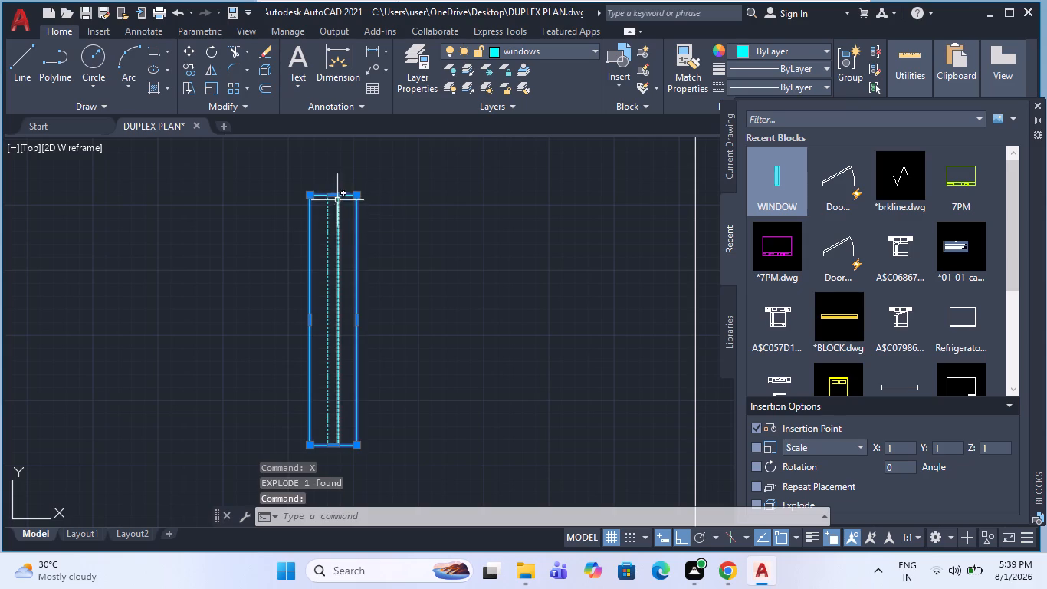
pyautogui.click(336, 197)
pyautogui.scroll(2, 340, 236)
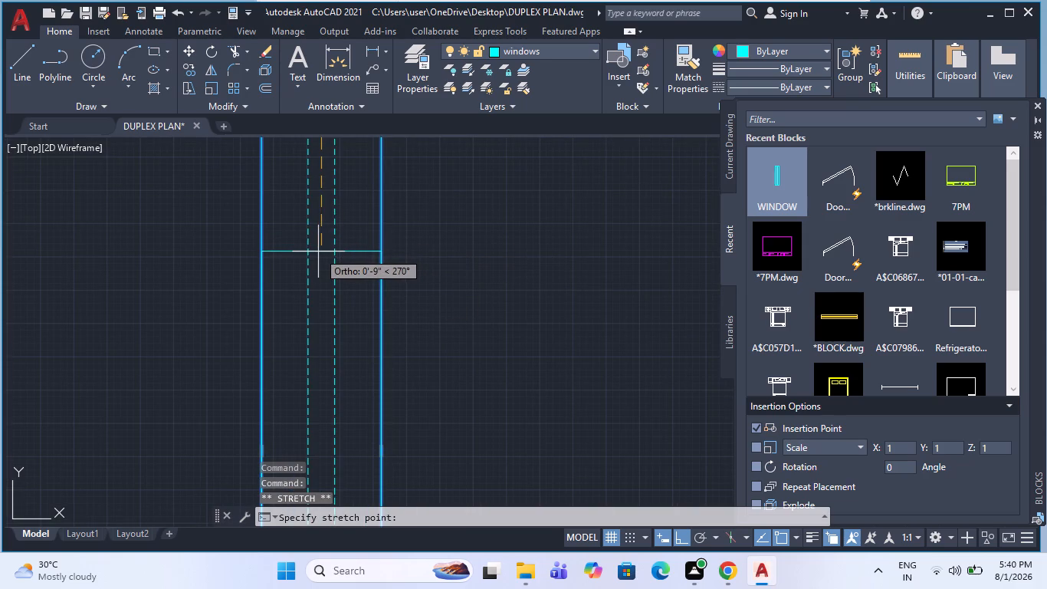
pyautogui.write('12')
pyautogui.press('space')
pyautogui.scroll(-2, 347, 260)
pyautogui.press('Escape')
# Trim the two inner lines that extend past the shortened window's top edge.
pyautogui.write('TR')
pyautogui.press('space')
pyautogui.moveTo(400, 243); pyautogui.dragTo(225, 226)
pyautogui.press('Escape')
pyautogui.scroll(-2, 336, 265)
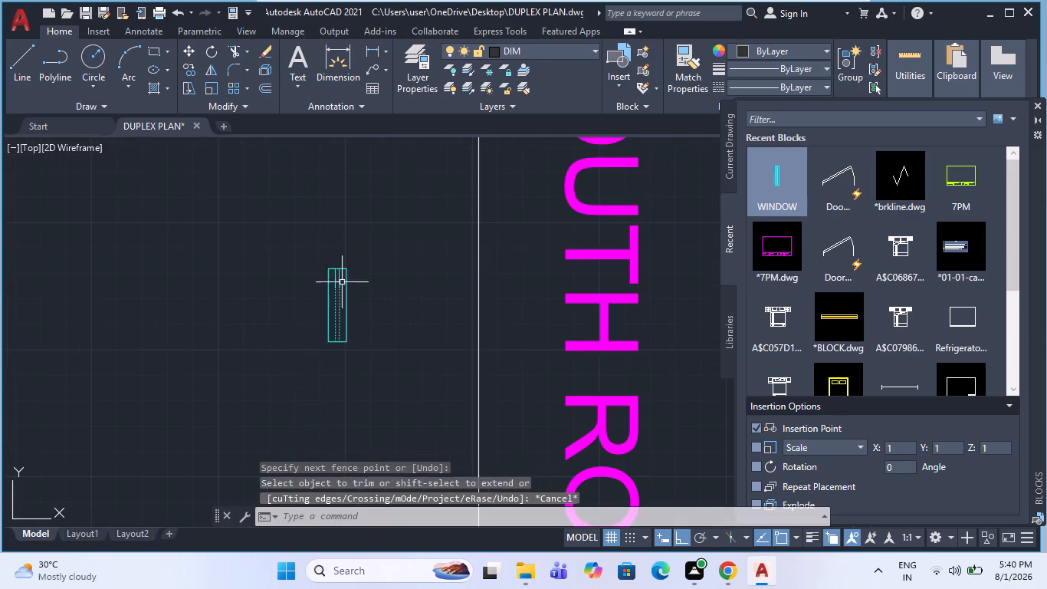
pyautogui.press('Escape')
# Create a block named W3 from the shortened window's rectangle and two inner lines.
pyautogui.click(359, 351)
pyautogui.click(294, 245)
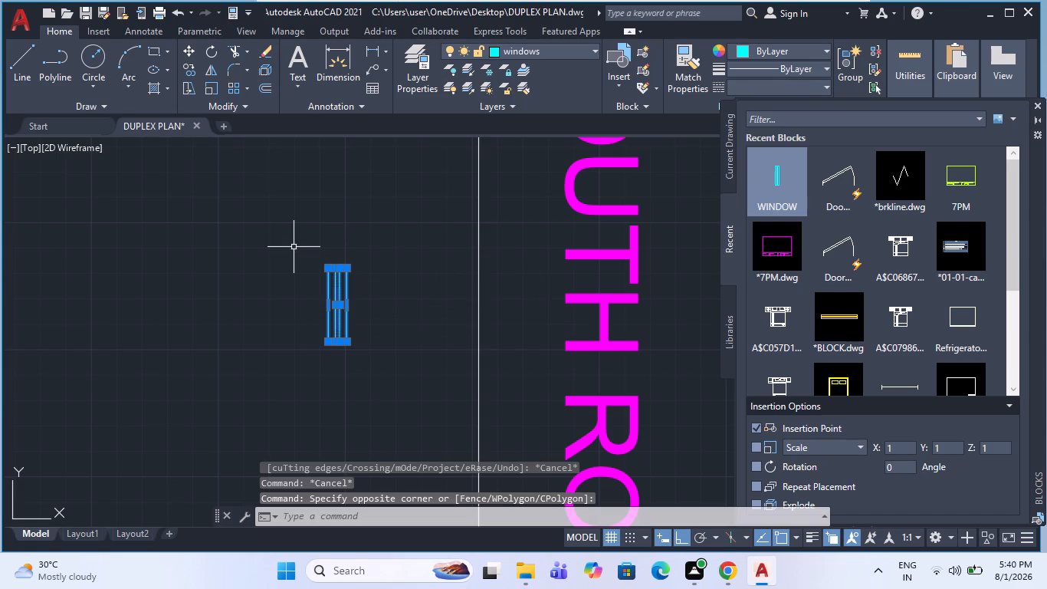
pyautogui.press('b')
pyautogui.press('space')
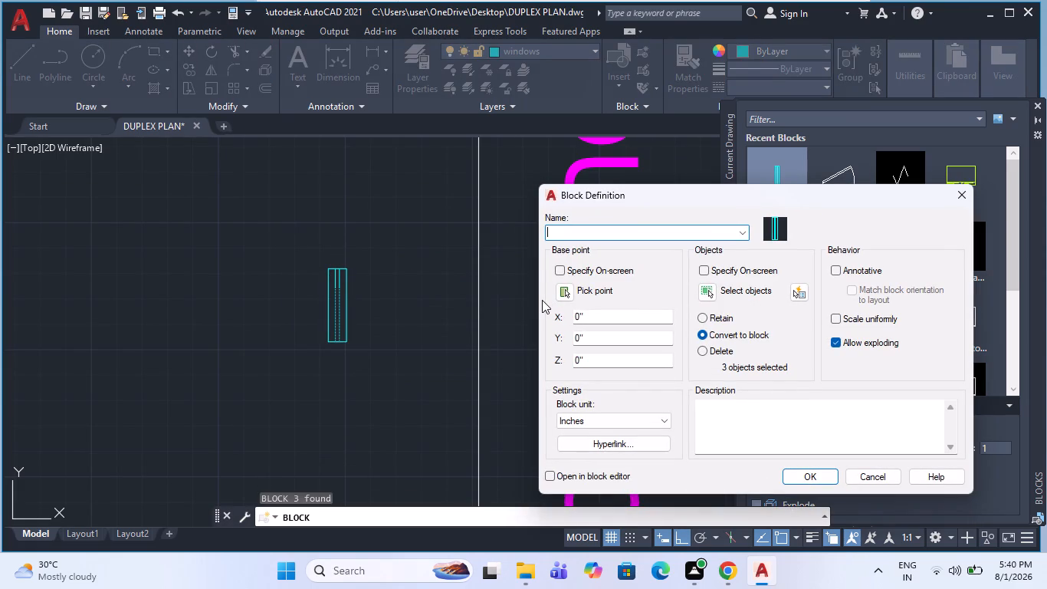
pyautogui.press('w')
pyautogui.write('3')
pyautogui.press('space')
pyautogui.click(799, 482)
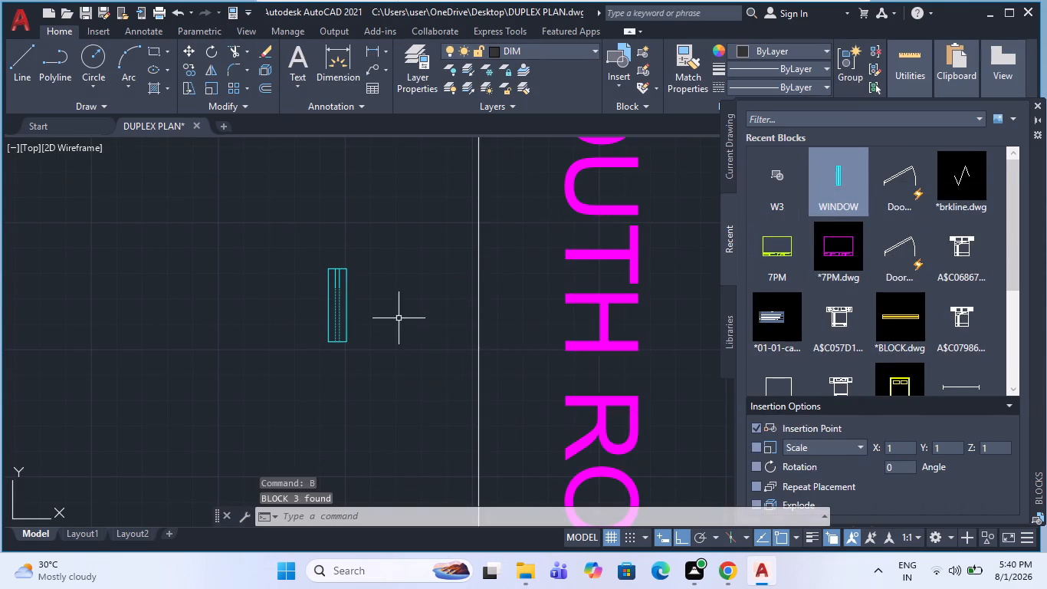
# Copy the upper 4' WINDOW block horizontally to the side away from SOUTH ROAD.
pyautogui.scroll(-2, 345, 278)
pyautogui.press('Escape')
pyautogui.scroll(3, 366, 301)
pyautogui.scroll(-1, 271, 234)
pyautogui.press('Escape')
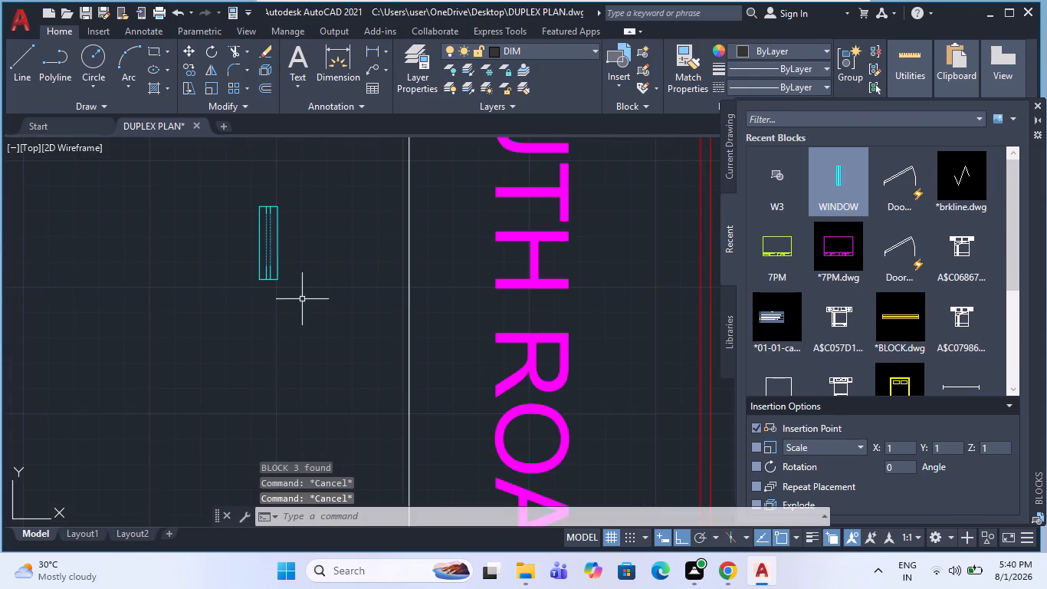
pyautogui.scroll(-3, 306, 304)
pyautogui.press('Escape')
pyautogui.scroll(2, 290, 229)
pyautogui.click(315, 230)
pyautogui.click(284, 230)
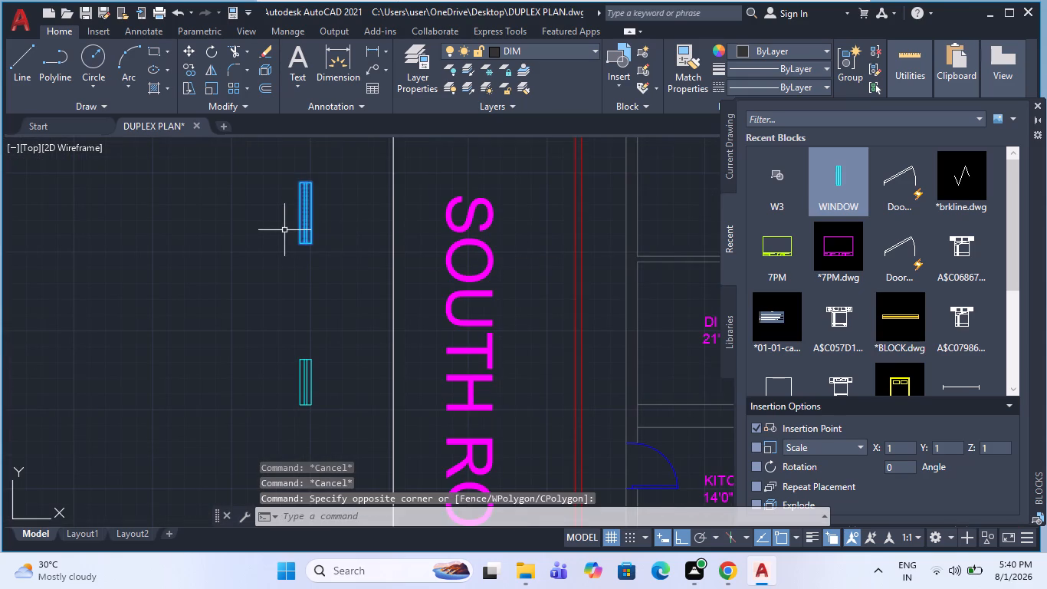
pyautogui.write('CO')
pyautogui.press('space')
pyautogui.click(293, 228)
pyautogui.click(196, 259)
pyautogui.press('Escape')
# Explode the new copy of the 4' WINDOW block.
pyautogui.scroll(2, 195, 226)
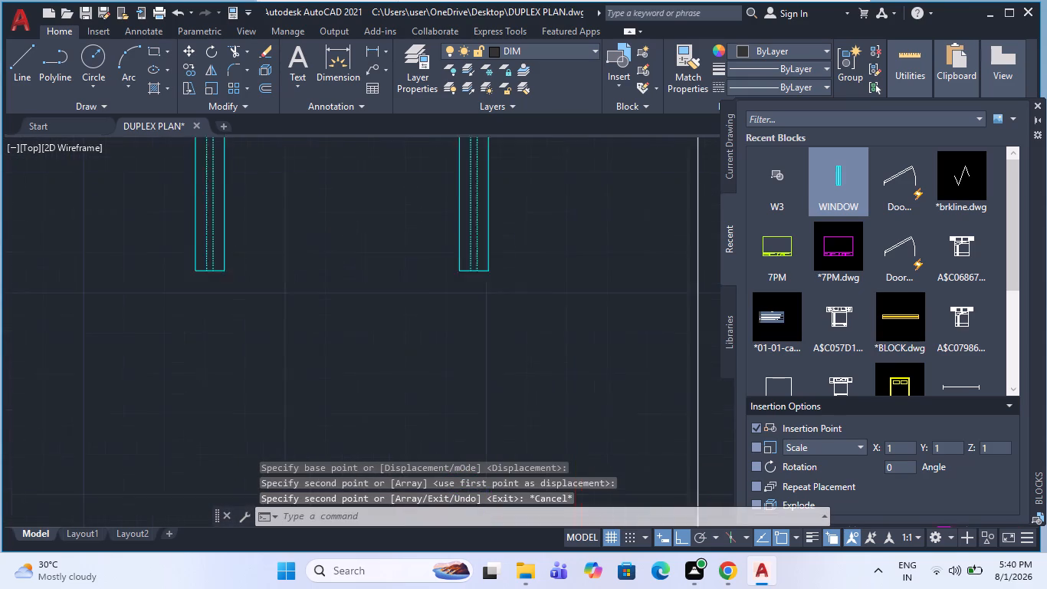
pyautogui.scroll(1, 195, 226)
pyautogui.click(195, 225)
pyautogui.scroll(-2, 271, 266)
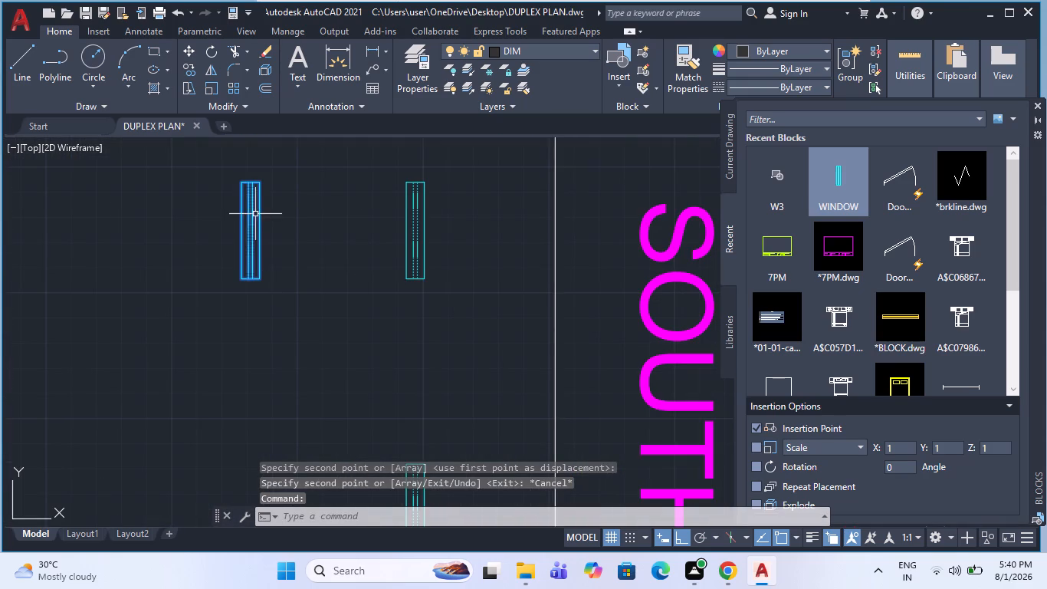
pyautogui.write('X')
pyautogui.press('space')
# Stretch the lower edge of the exploded window copy's rectangle outward by 12 inches.
pyautogui.scroll(1, 241, 253)
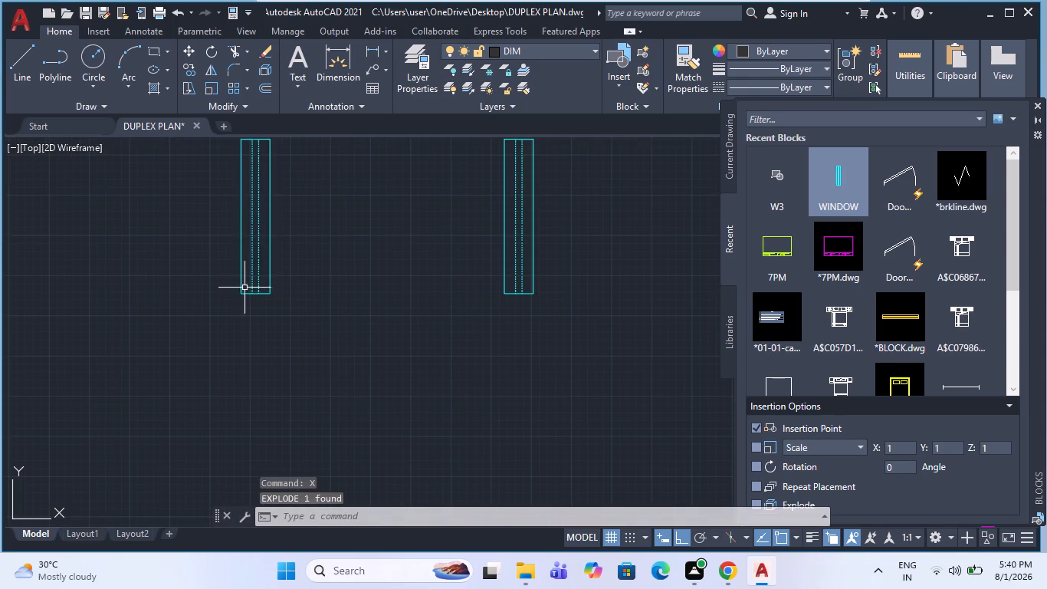
pyautogui.click(248, 292)
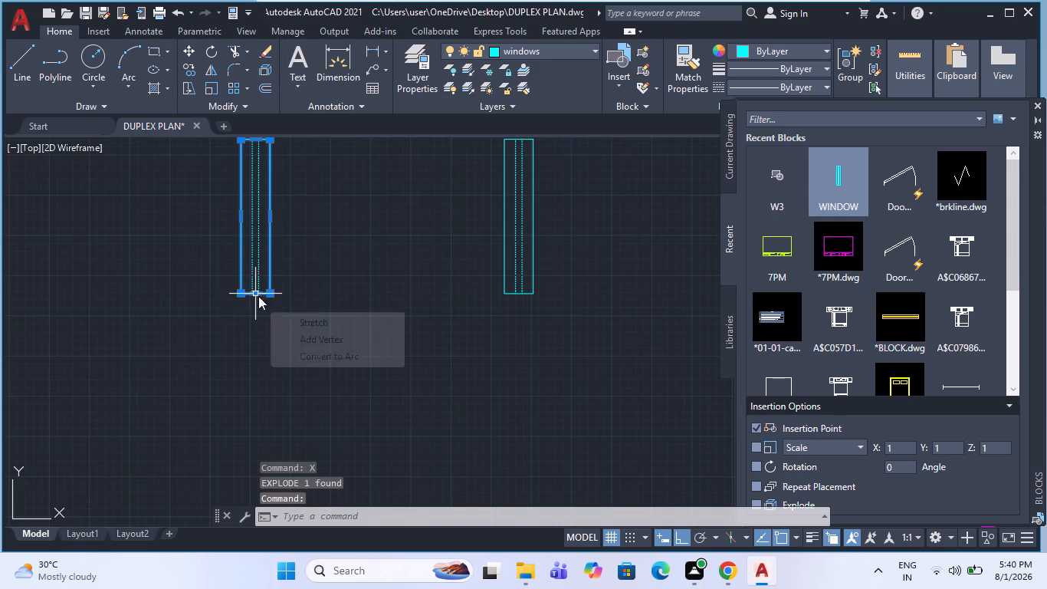
pyautogui.click(258, 296)
pyautogui.write('12')
pyautogui.press('space')
pyautogui.press('Escape')
# Extend the window's two inner lines down to the stretched rectangle's lower edge.
pyautogui.write('EX')
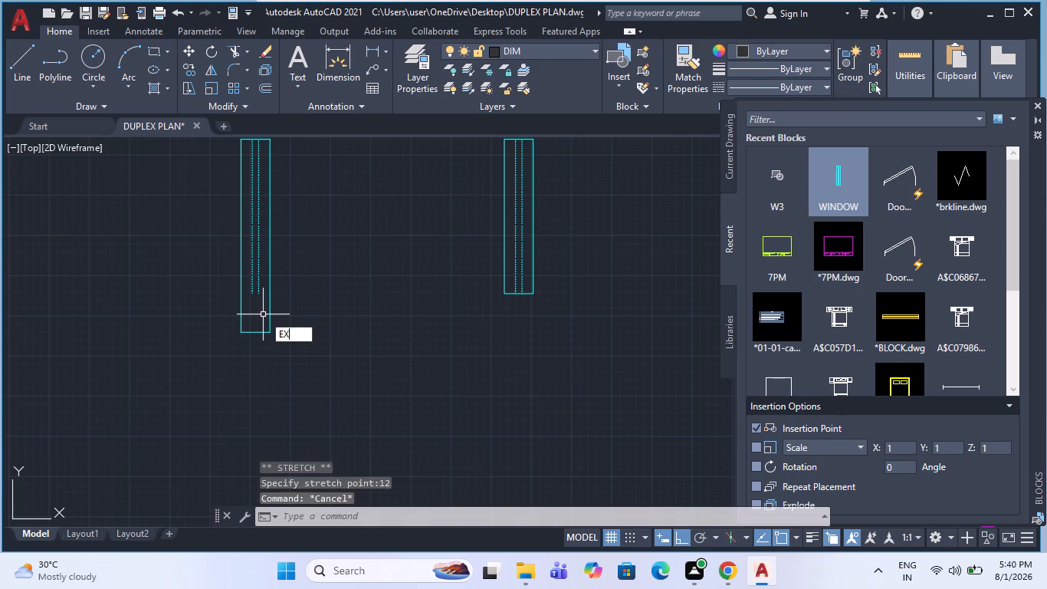
pyautogui.press('space')
pyautogui.click(323, 262)
pyautogui.click(214, 265)
pyautogui.press('Escape')
# Create a block named W5 from the lengthened window's rectangle and two inner lines.
pyautogui.scroll(-2, 298, 341)
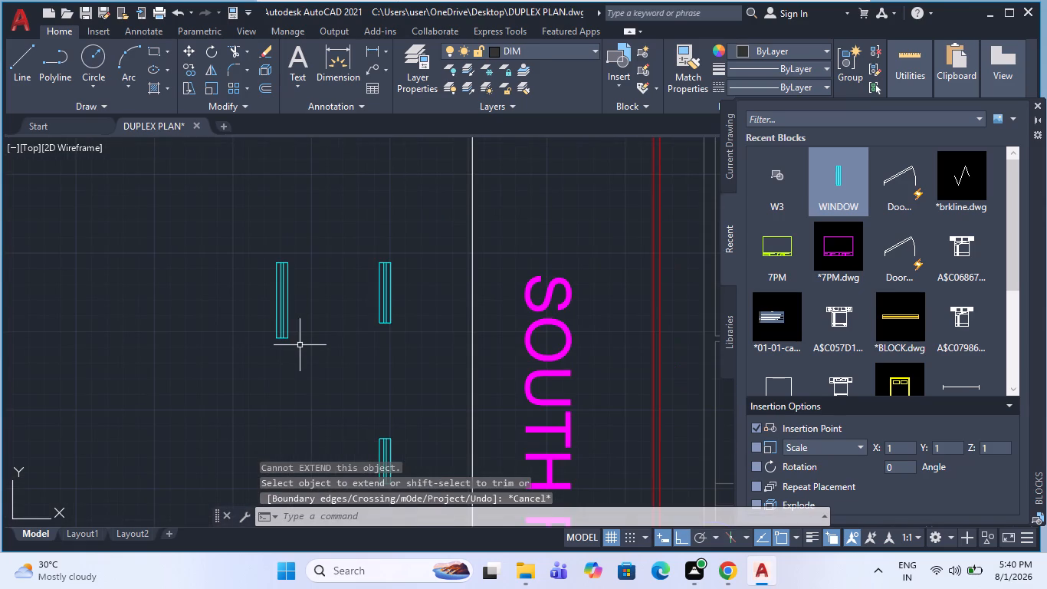
pyautogui.click(300, 346)
pyautogui.click(245, 231)
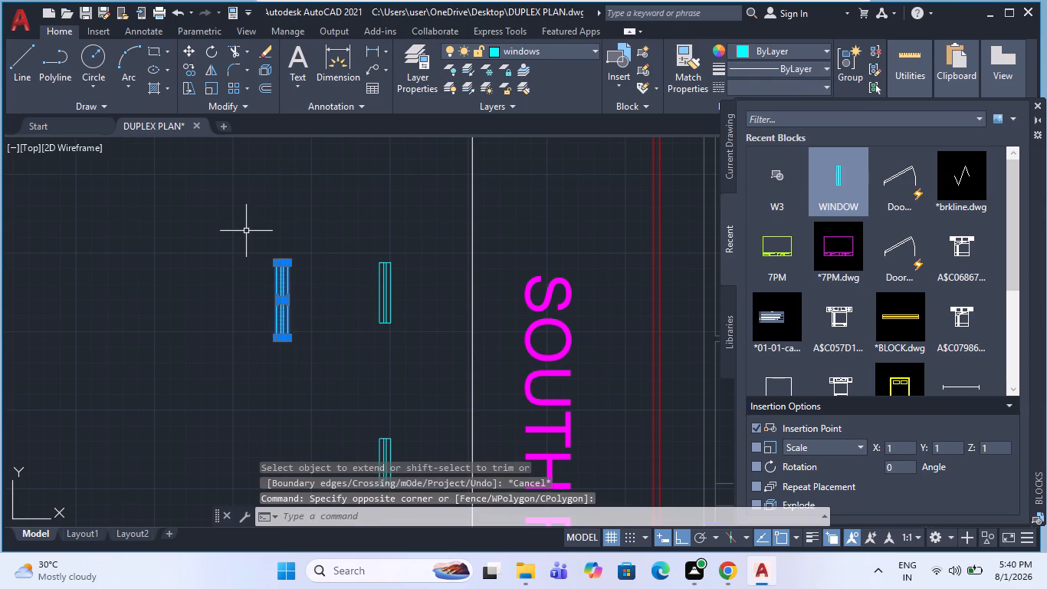
pyautogui.write('B')
pyautogui.press('space')
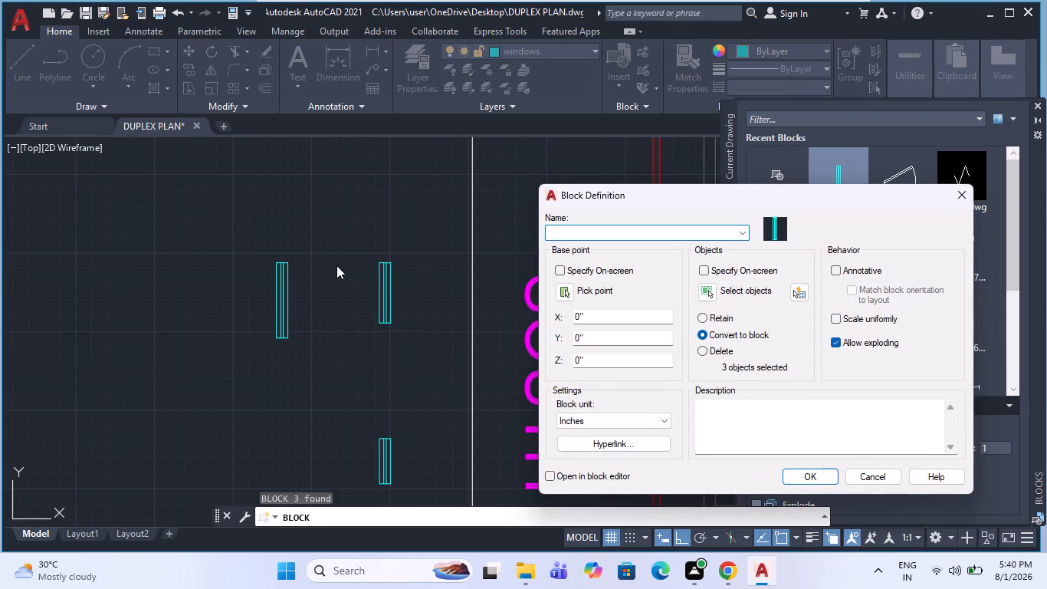
pyautogui.write('W5')
pyautogui.press('space')
pyautogui.click(809, 470)
# Close the Blocks palette.
pyautogui.scroll(-2, 310, 318)
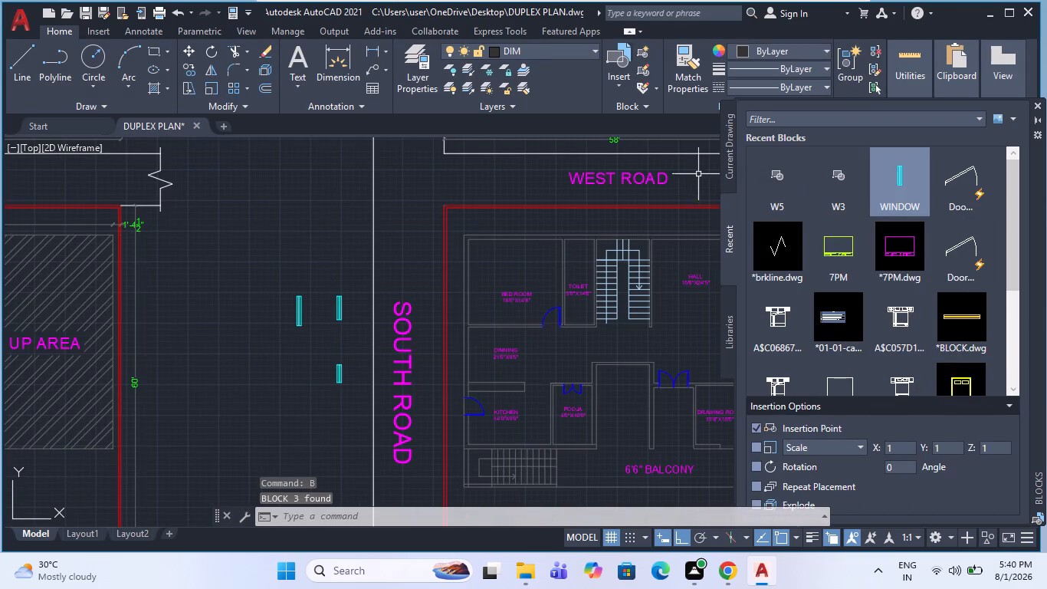
pyautogui.click(1038, 106)
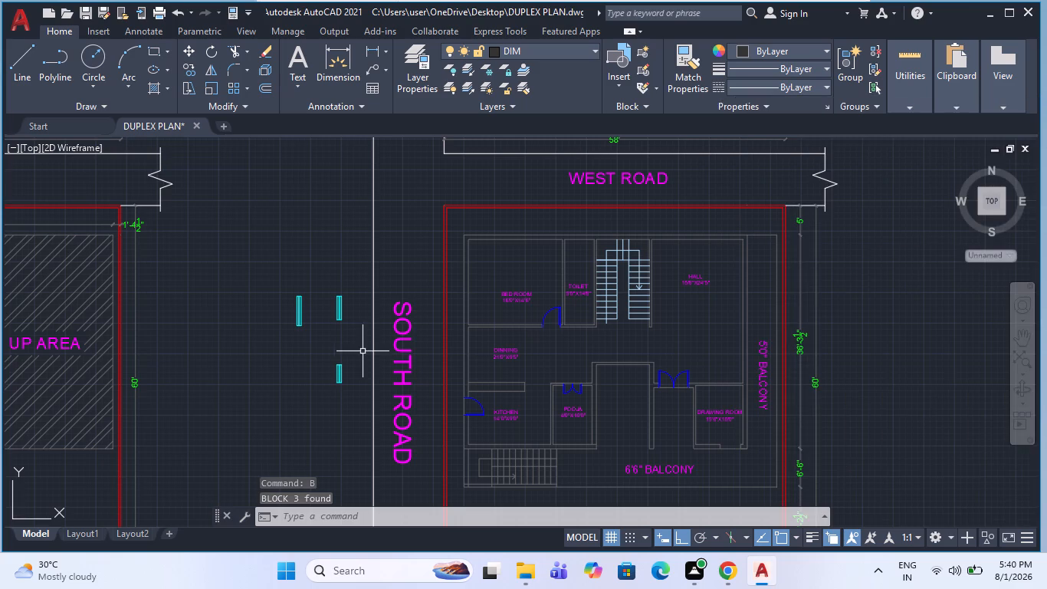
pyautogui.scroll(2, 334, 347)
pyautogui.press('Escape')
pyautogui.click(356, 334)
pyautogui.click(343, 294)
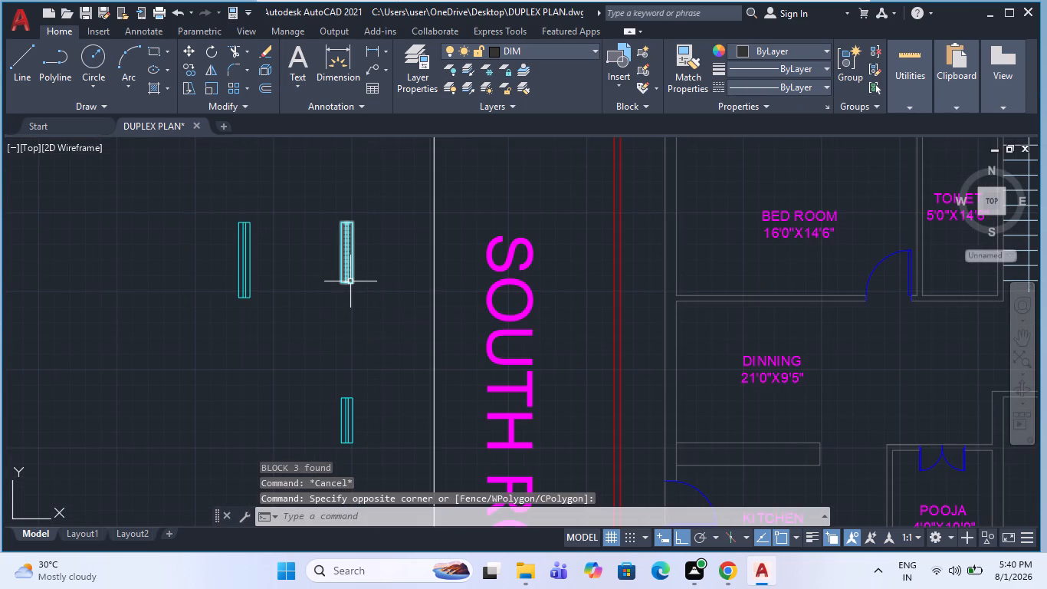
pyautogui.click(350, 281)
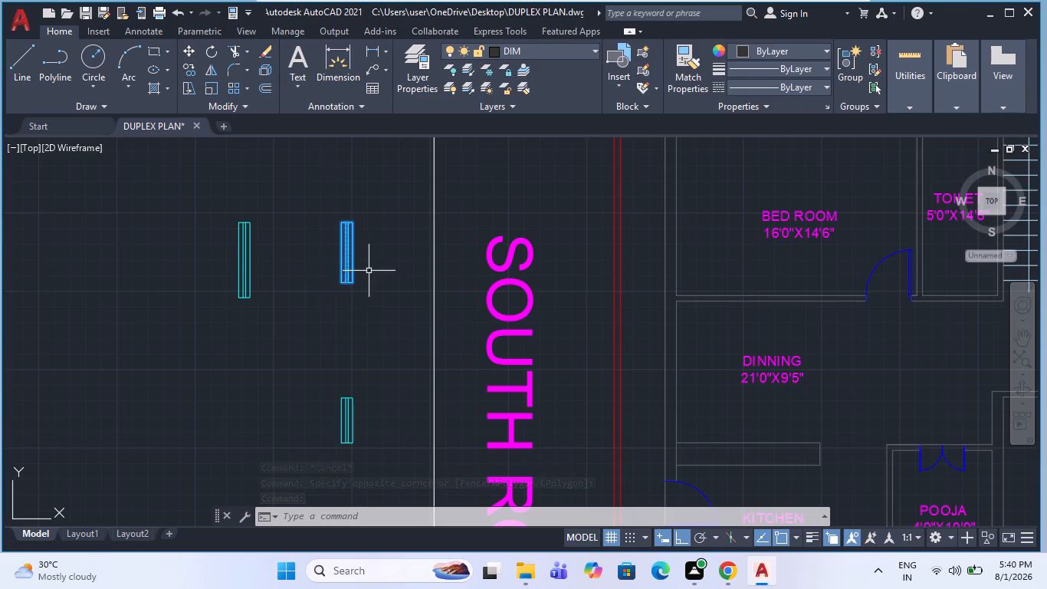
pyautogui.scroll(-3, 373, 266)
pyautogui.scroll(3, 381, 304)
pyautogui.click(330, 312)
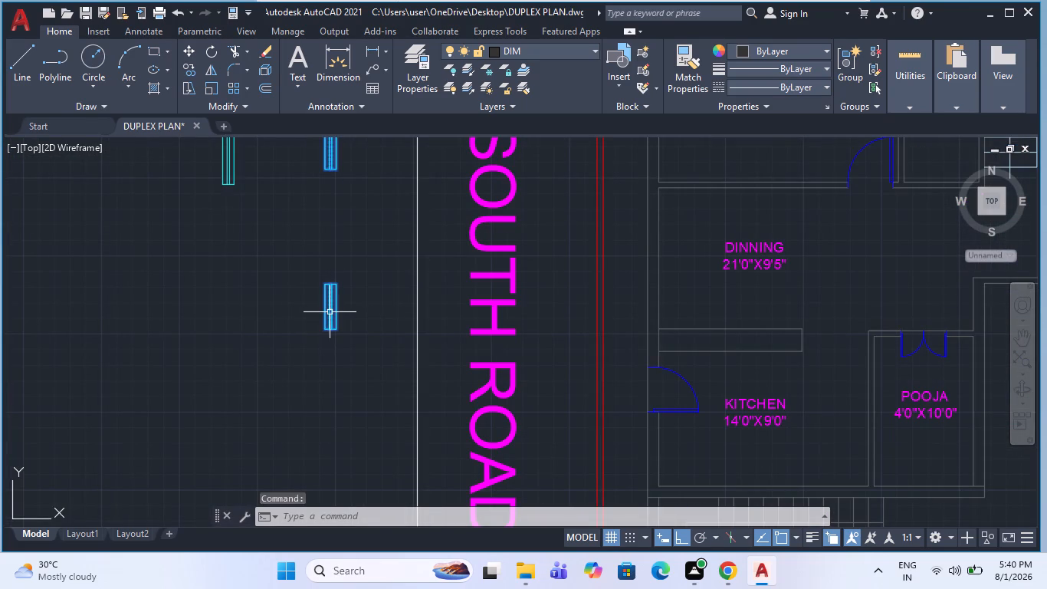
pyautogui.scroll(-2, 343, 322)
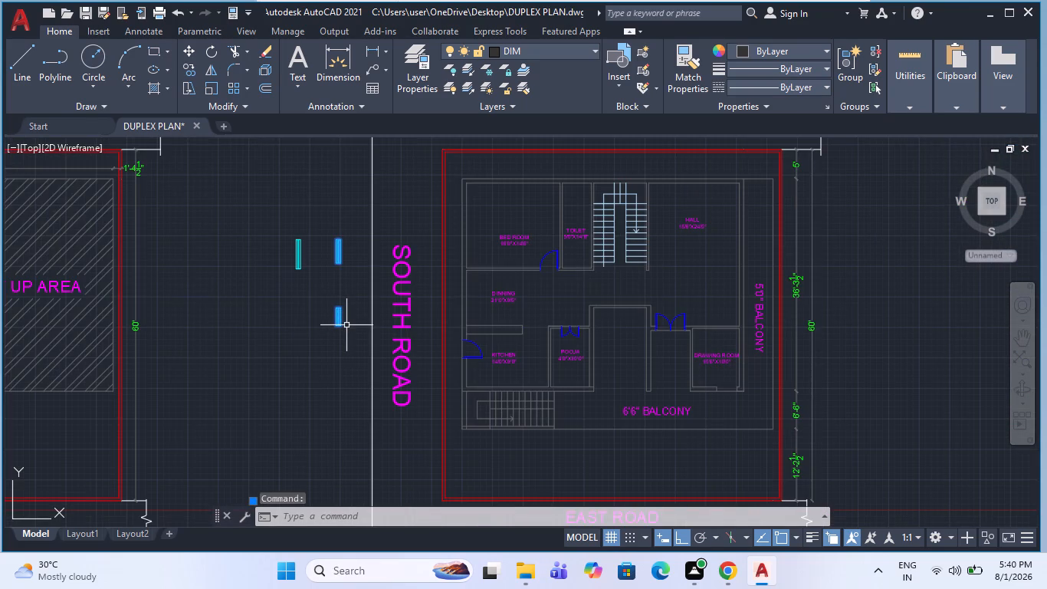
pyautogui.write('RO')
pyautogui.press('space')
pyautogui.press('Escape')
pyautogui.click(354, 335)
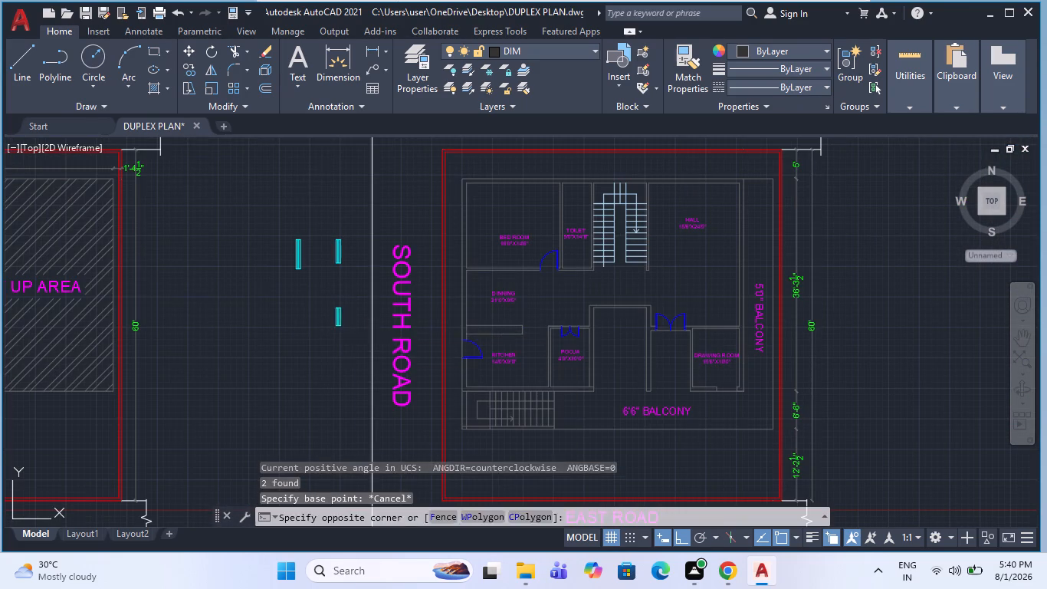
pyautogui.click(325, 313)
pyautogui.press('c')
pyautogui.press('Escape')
# Copy the three vertical window blocks (W5, WINDOW and W3) straight down by about 20'.
pyautogui.moveTo(357, 347); pyautogui.dragTo(356, 338)
pyautogui.click(284, 239)
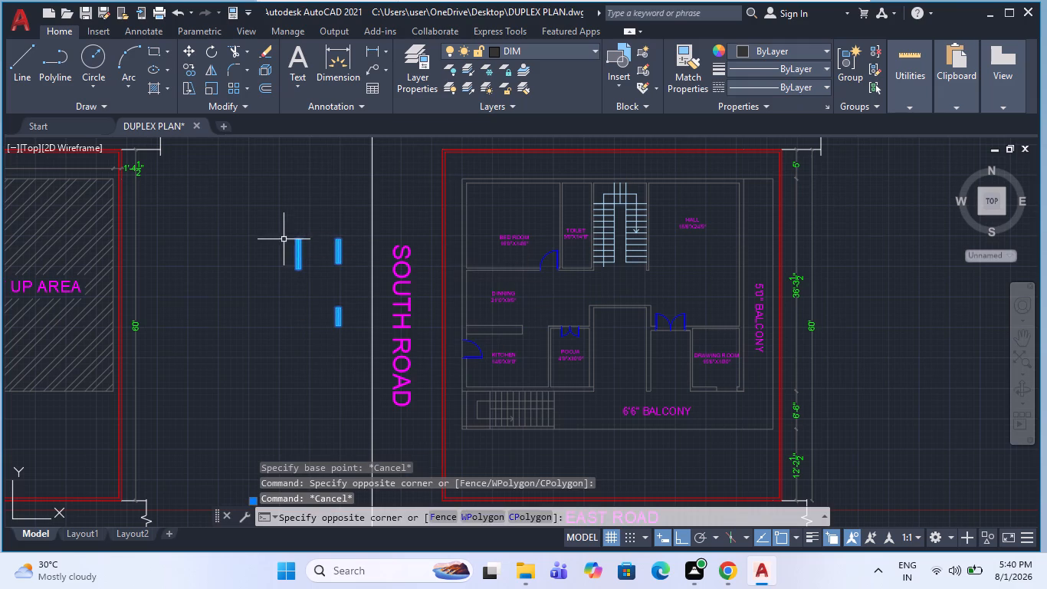
pyautogui.write('CO')
pyautogui.press('space')
pyautogui.click(301, 256)
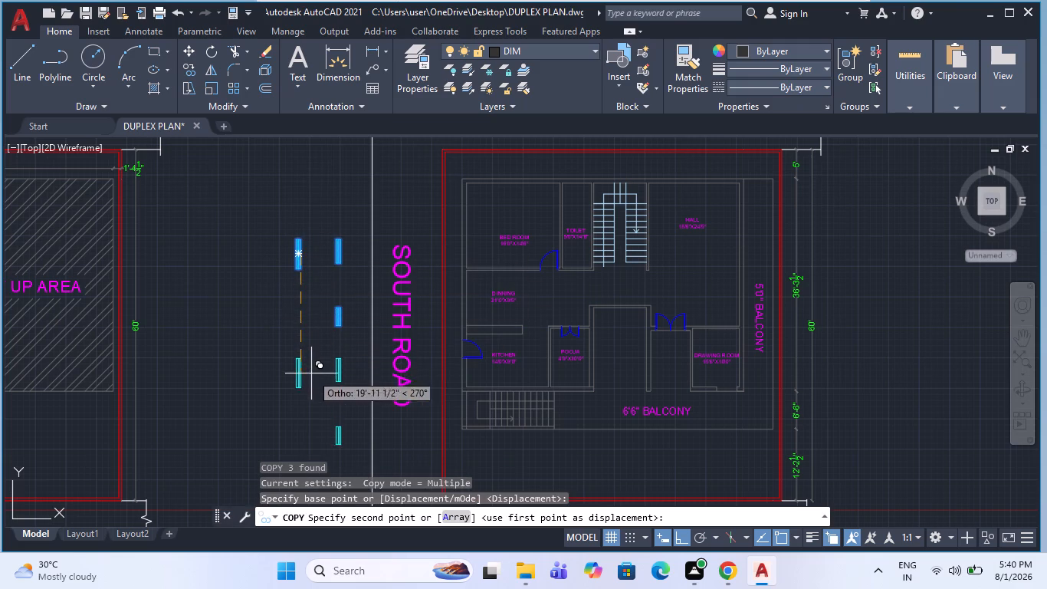
pyautogui.click(313, 377)
pyautogui.press('Escape')
# Rotate the copied W5 window block 90° so it lies horizontally.
pyautogui.scroll(2, 315, 390)
pyautogui.click(315, 390)
pyautogui.click(233, 368)
pyautogui.write('RO')
pyautogui.press('space')
pyautogui.click(243, 387)
pyautogui.click(248, 263)
pyautogui.press('Escape')
# Rotate the copied 4' WINDOW block 90° so it lies horizontally.
pyautogui.click(381, 392)
pyautogui.click(350, 379)
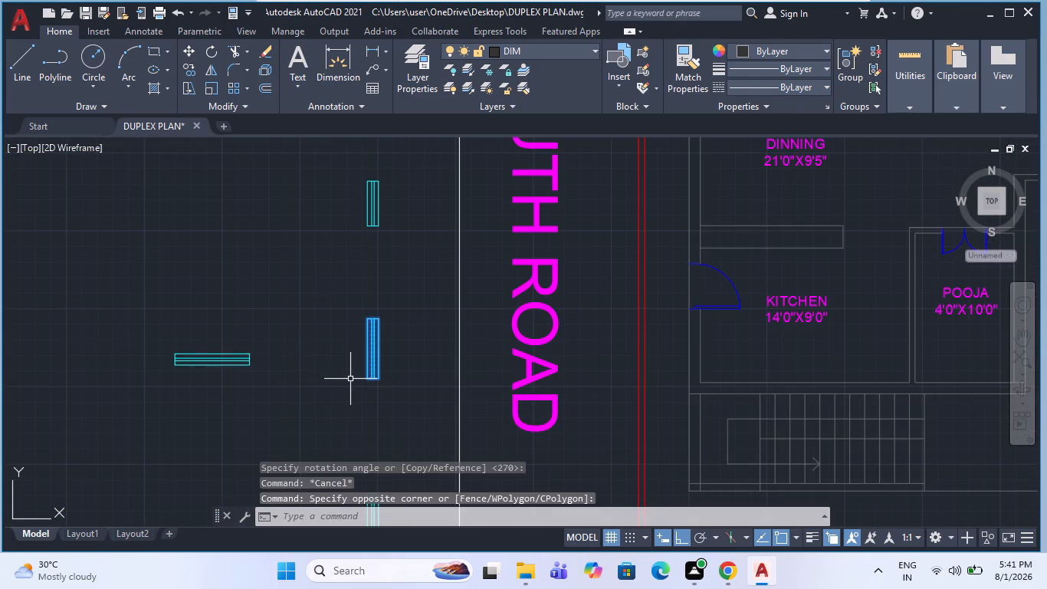
pyautogui.write('RO')
pyautogui.press('space')
pyautogui.click(358, 388)
pyautogui.click(374, 303)
pyautogui.press('Escape')
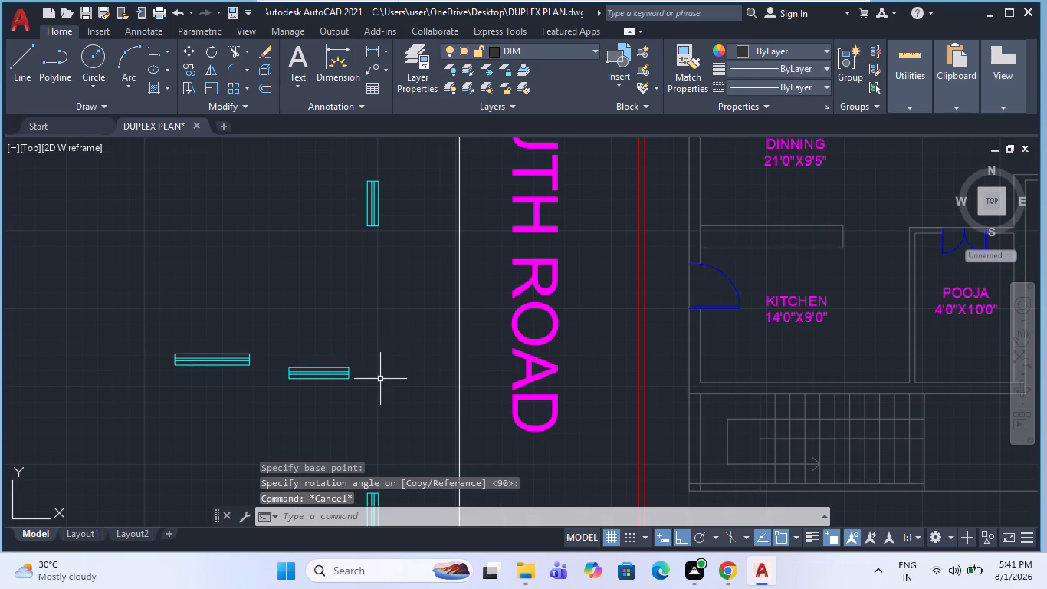
# Rotate the copied W3 window block 90° so it lies horizontally.
pyautogui.scroll(-2, 366, 337)
pyautogui.press('Escape')
pyautogui.scroll(3, 376, 421)
pyautogui.click(376, 421)
pyautogui.click(363, 416)
pyautogui.click(342, 412)
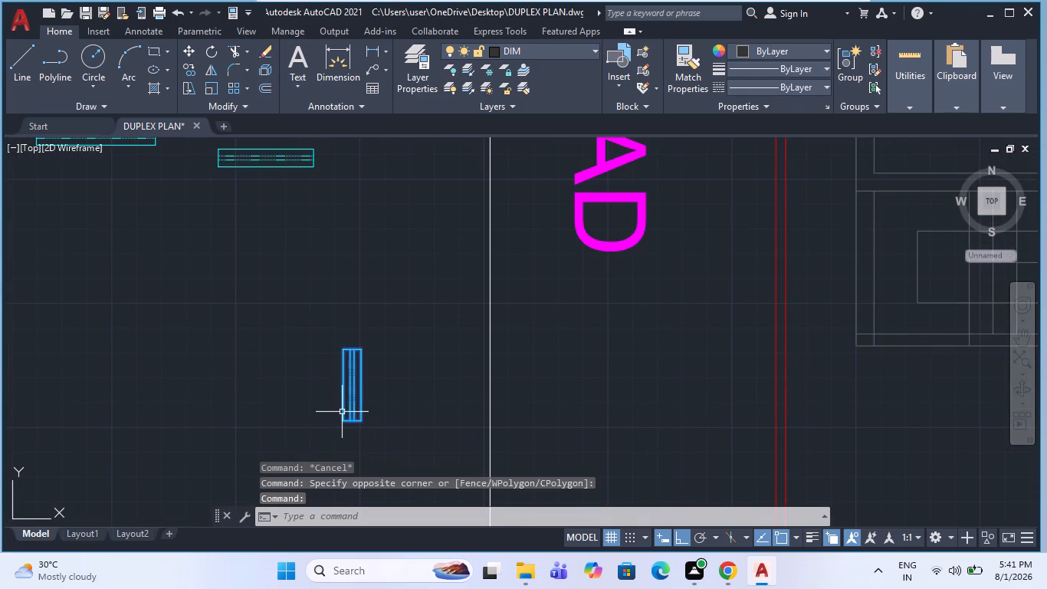
pyautogui.write('RO')
pyautogui.press('space')
pyautogui.click(354, 421)
pyautogui.click(390, 259)
pyautogui.press('Escape')
pyautogui.scroll(-1, 390, 403)
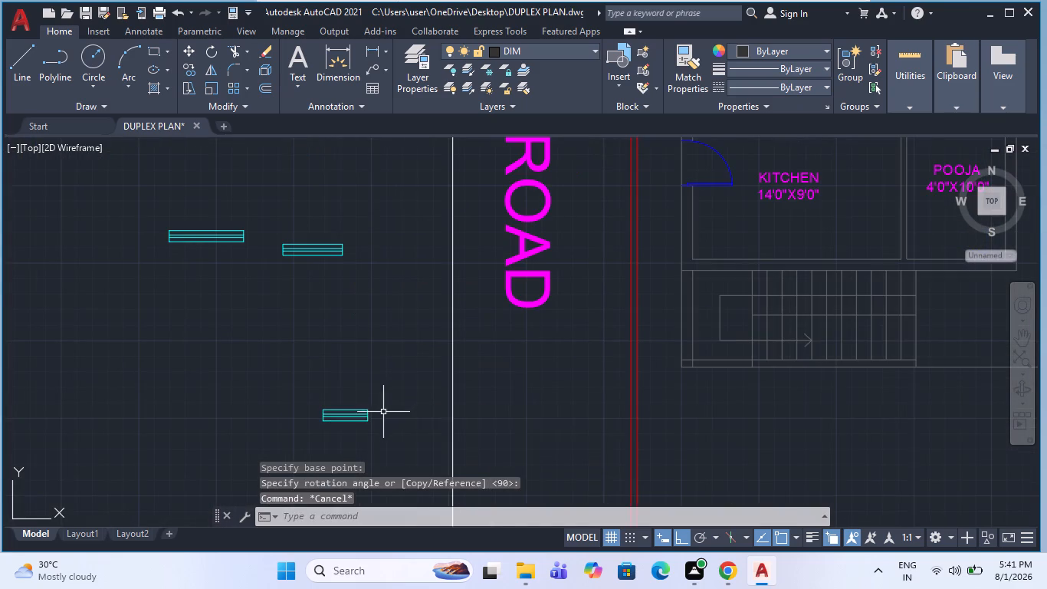
# Move the horizontal W3 window, with Ortho off, onto the bedroom's outer wall facing WEST ROAD, near the toilet partition.
pyautogui.click(383, 413)
pyautogui.click(320, 407)
pyautogui.press('m')
pyautogui.press('space')
pyautogui.scroll(1, 364, 407)
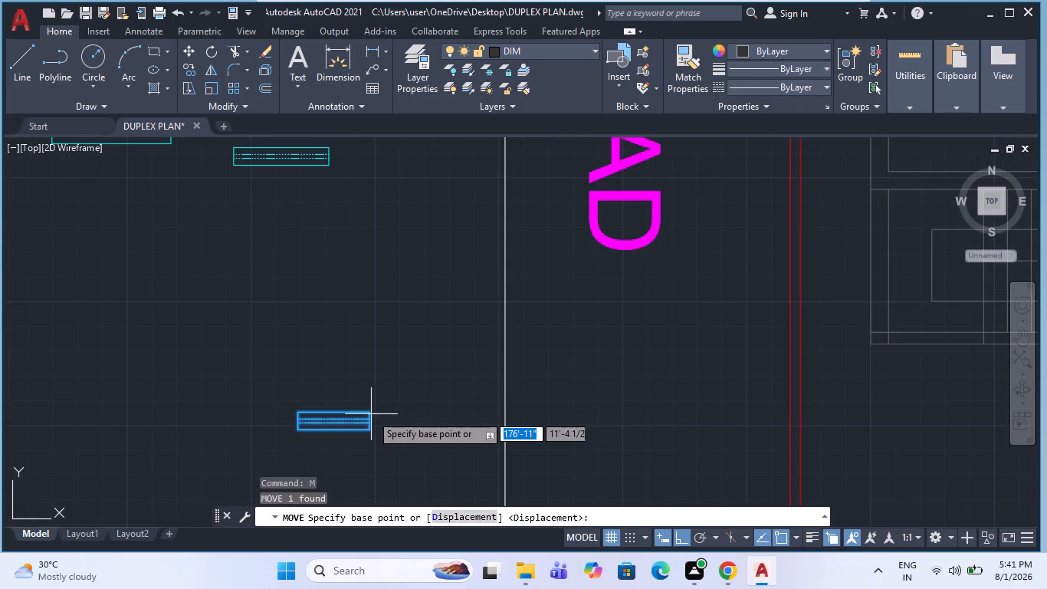
pyautogui.click(373, 416)
pyautogui.scroll(-3, 342, 406)
pyautogui.scroll(-2, 426, 393)
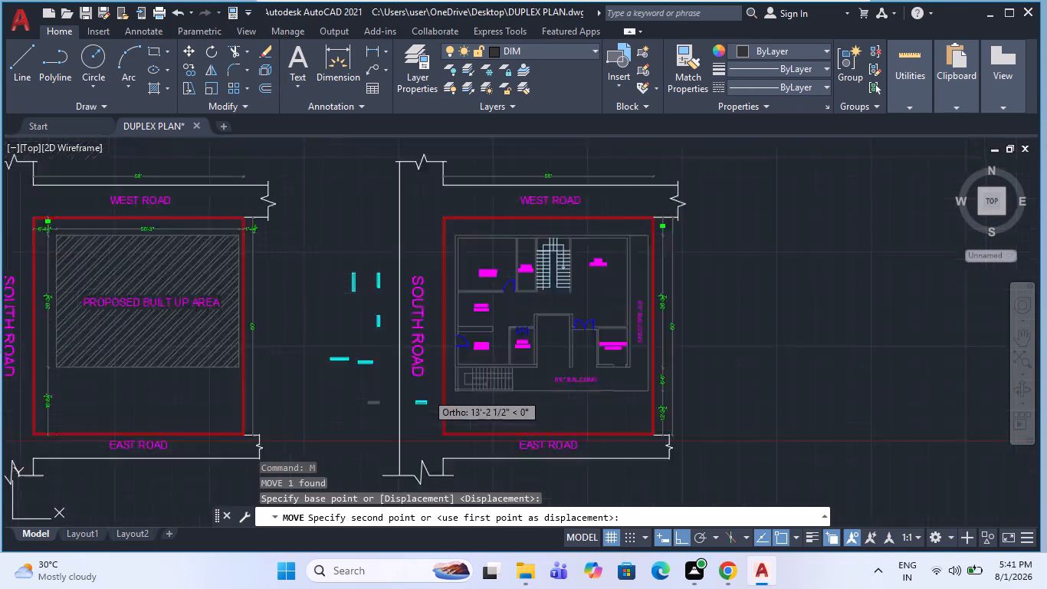
pyautogui.click(678, 539)
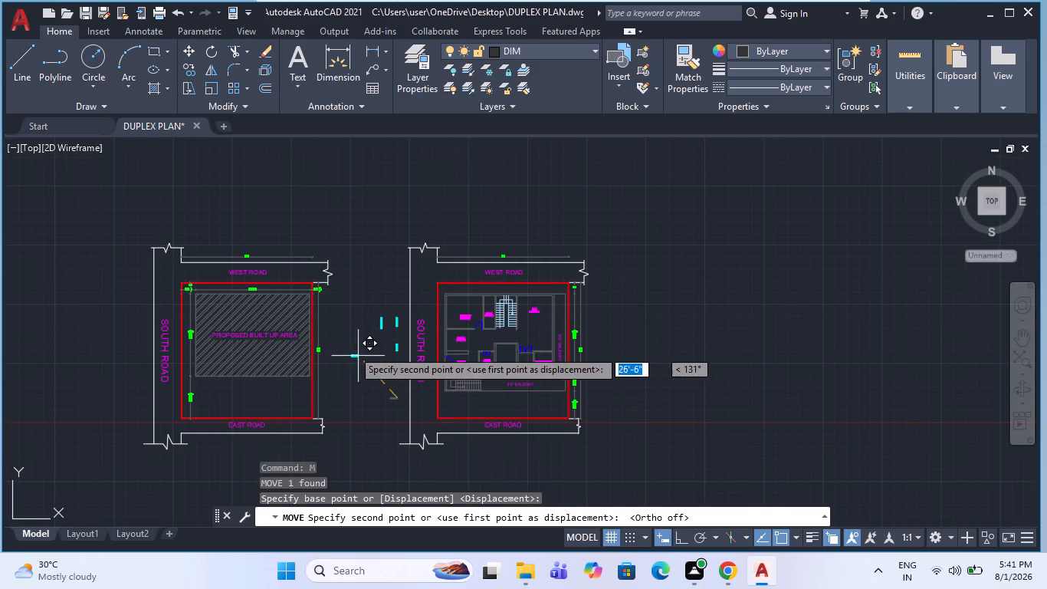
pyautogui.scroll(5, 477, 294)
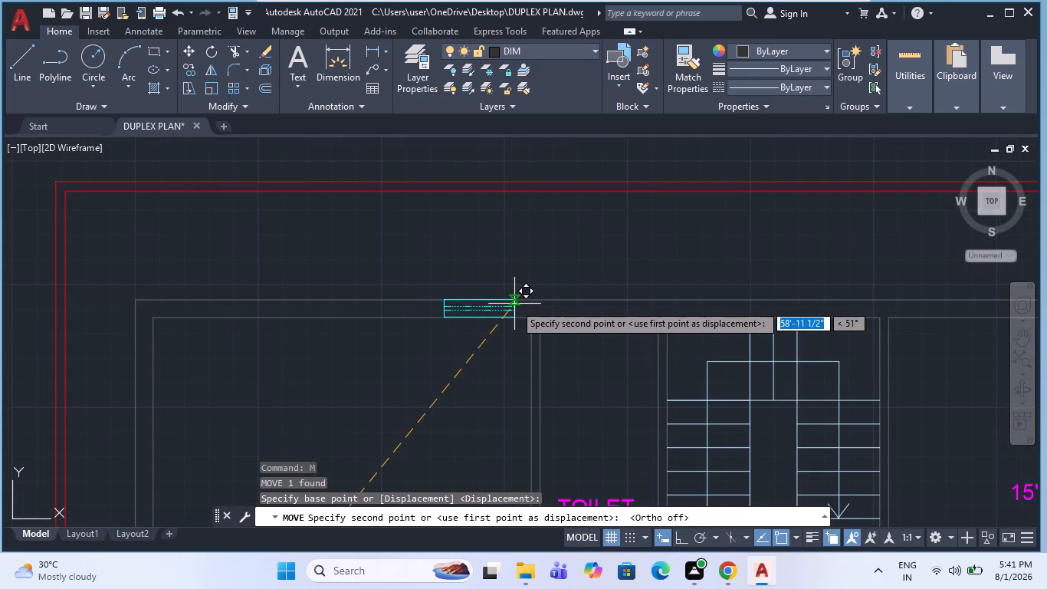
pyautogui.click(523, 303)
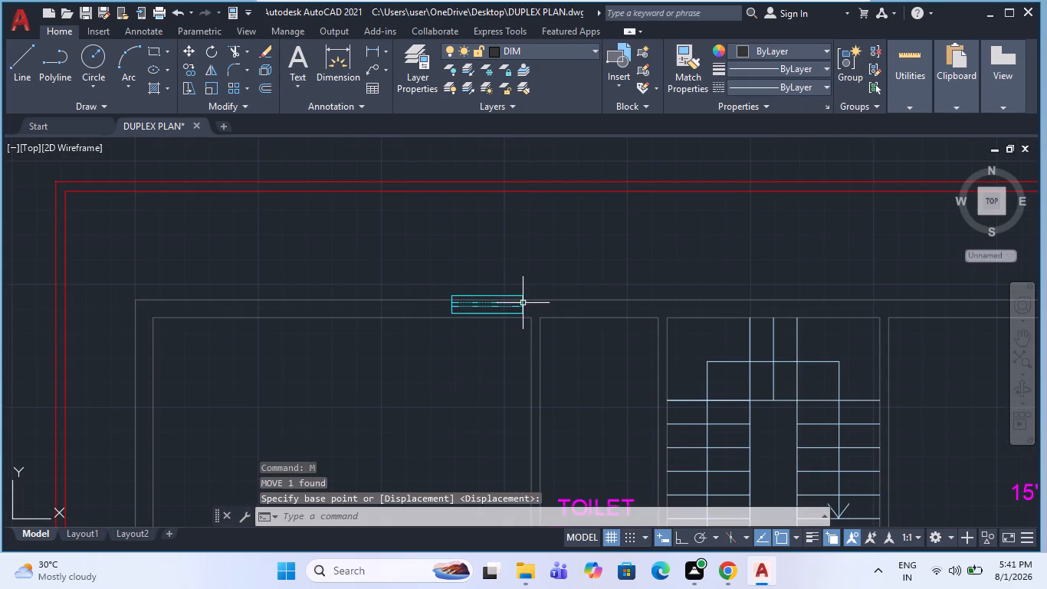
pyautogui.press('Escape')
# Move the W3 window slightly so it sits flush between the two wall lines of the bedroom's outer wall.
pyautogui.scroll(2, 504, 308)
pyautogui.click(517, 306)
pyautogui.press('m')
pyautogui.press('space')
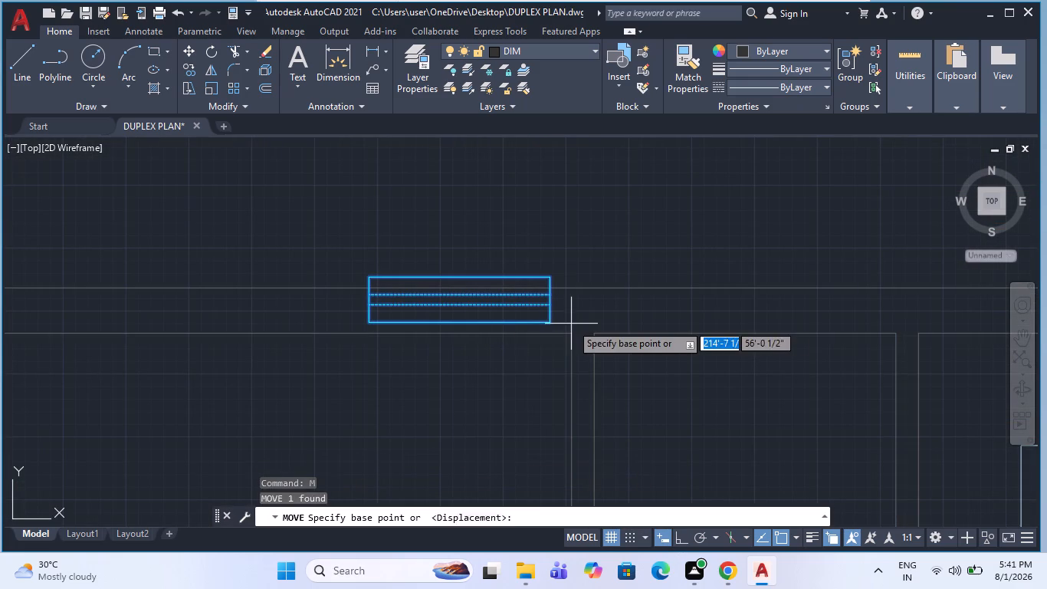
pyautogui.click(546, 323)
pyautogui.click(551, 329)
pyautogui.press('Escape')
pyautogui.scroll(-3, 477, 291)
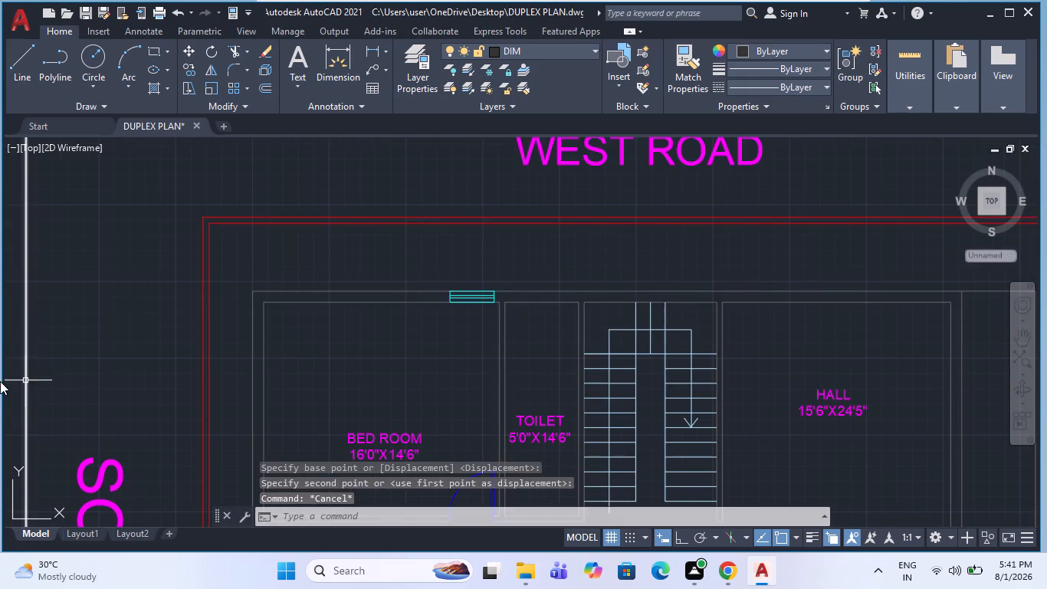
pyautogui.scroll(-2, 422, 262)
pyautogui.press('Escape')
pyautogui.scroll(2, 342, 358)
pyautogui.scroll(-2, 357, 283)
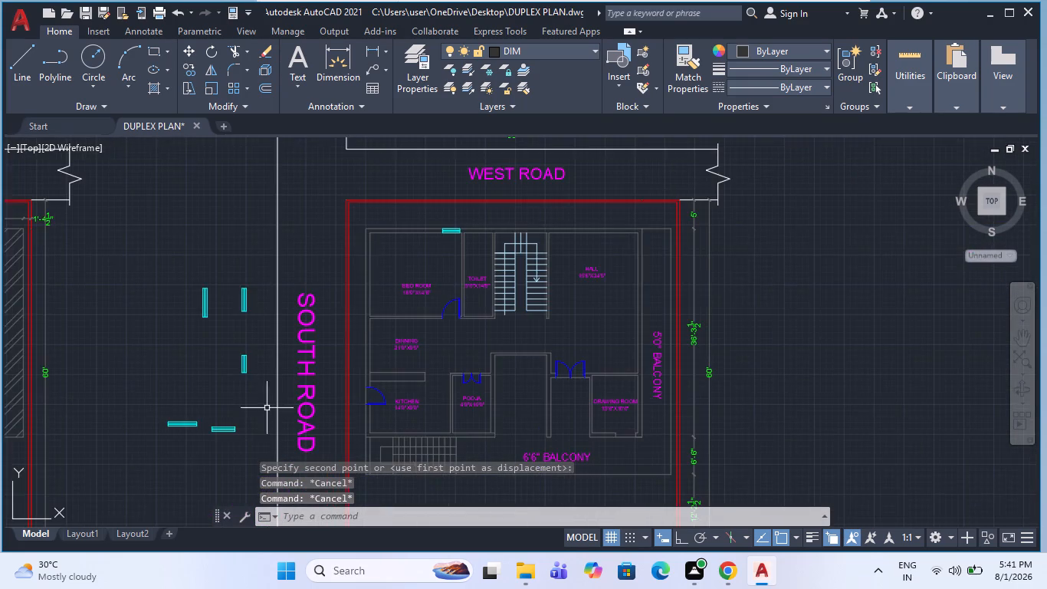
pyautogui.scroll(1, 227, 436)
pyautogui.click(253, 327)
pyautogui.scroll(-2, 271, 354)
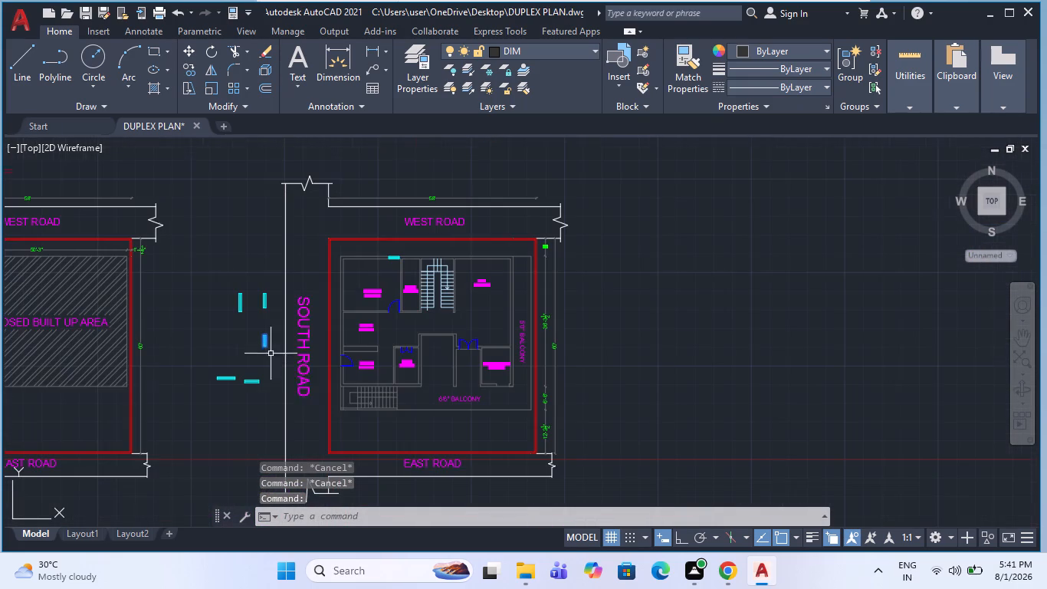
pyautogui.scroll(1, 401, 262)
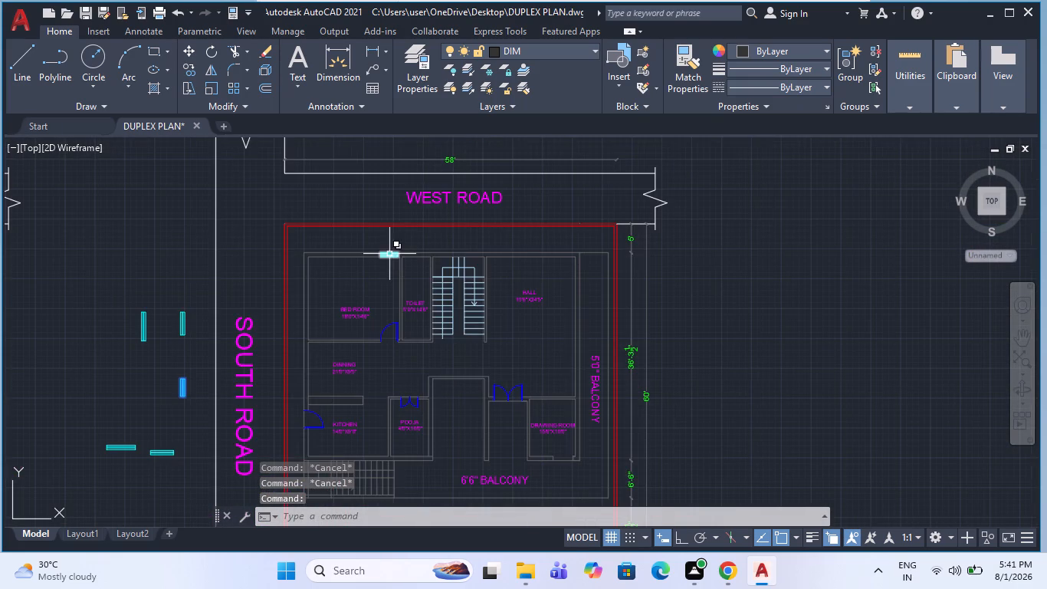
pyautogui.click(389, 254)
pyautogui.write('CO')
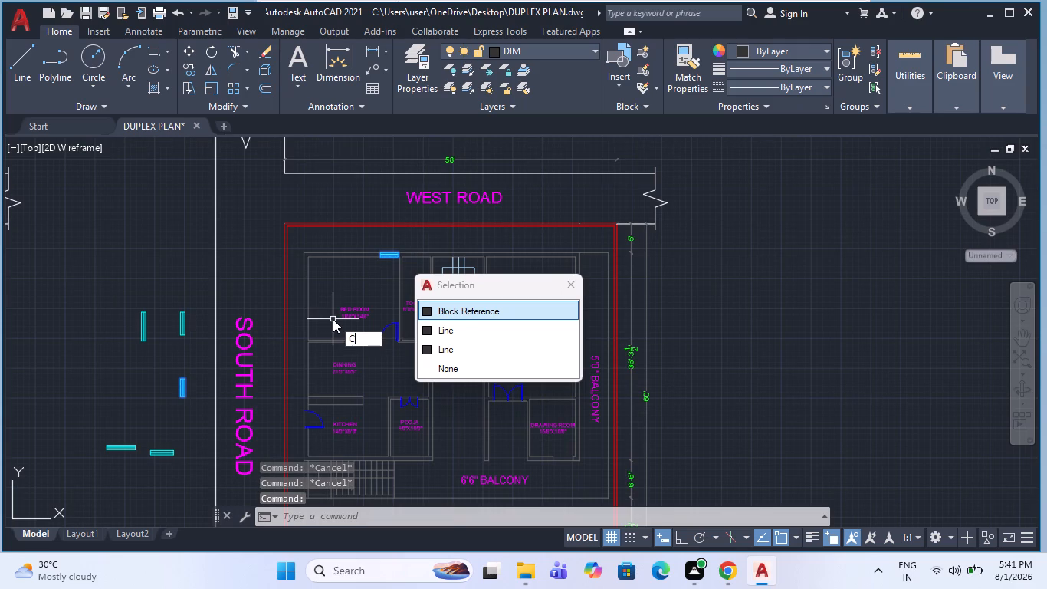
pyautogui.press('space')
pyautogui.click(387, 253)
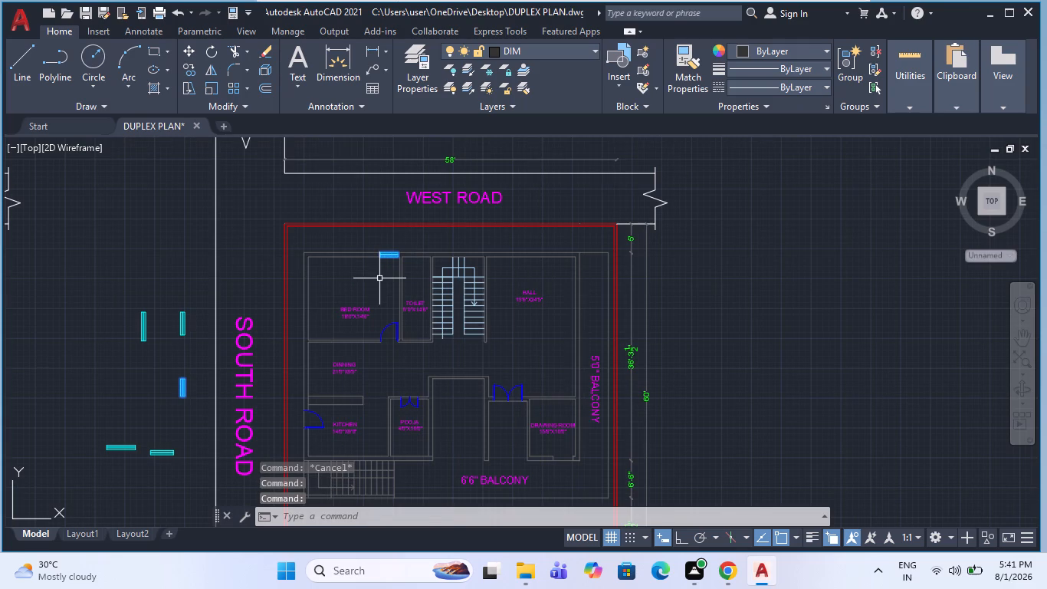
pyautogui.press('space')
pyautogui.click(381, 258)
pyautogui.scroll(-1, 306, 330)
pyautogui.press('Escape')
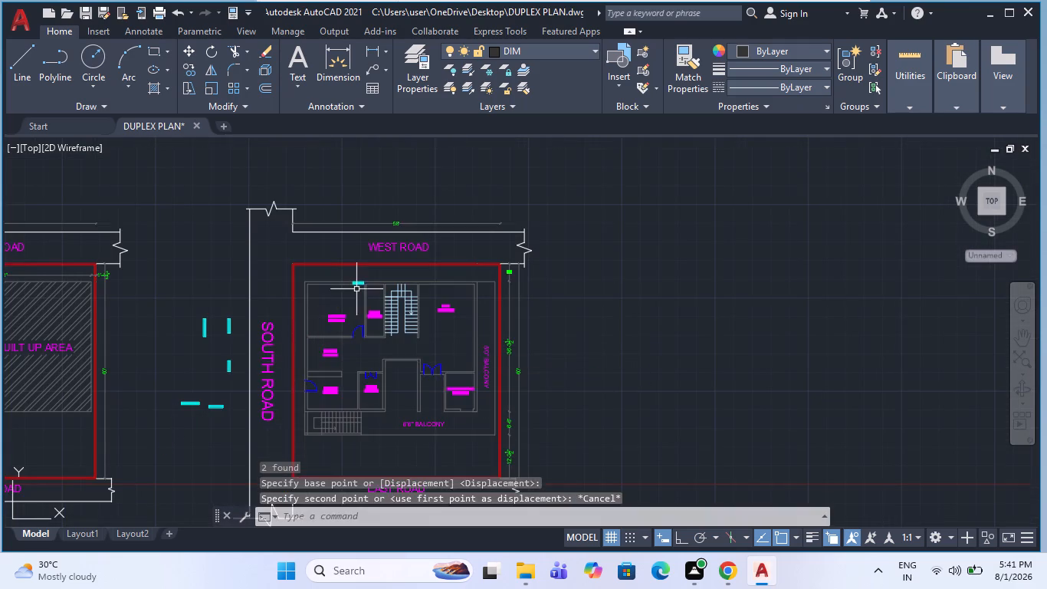
# Copy the horizontal W3 window from the bedroom wall to the spare window blocks beside SOUTH ROAD.
pyautogui.scroll(2, 356, 288)
pyautogui.press('Escape')
pyautogui.click(364, 276)
pyautogui.write('CO')
pyautogui.press('space')
pyautogui.press('space')
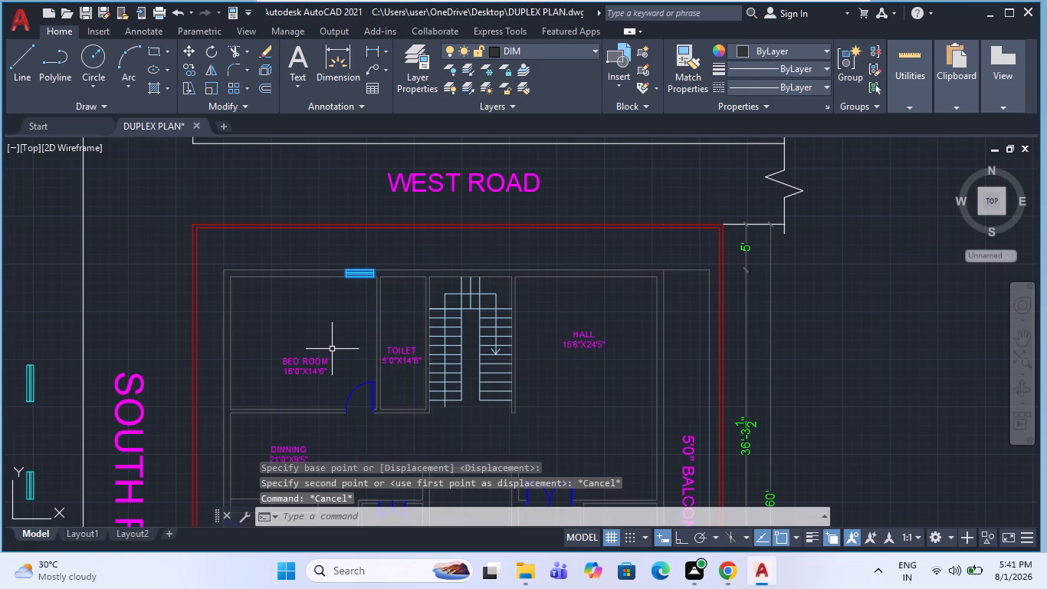
pyautogui.click(363, 274)
pyautogui.scroll(-3, 375, 308)
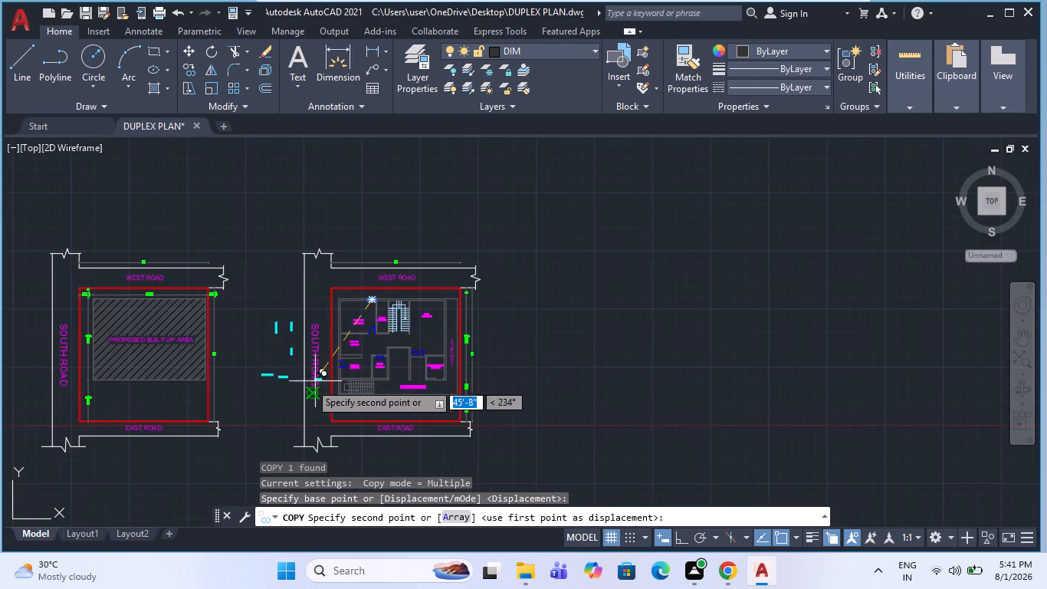
pyautogui.scroll(3, 295, 388)
pyautogui.click(263, 399)
pyautogui.press('Escape')
# Copy the vertical W3 window onto the bedroom's outer wall facing SOUTH ROAD, flush between the wall lines.
pyautogui.scroll(-2, 263, 398)
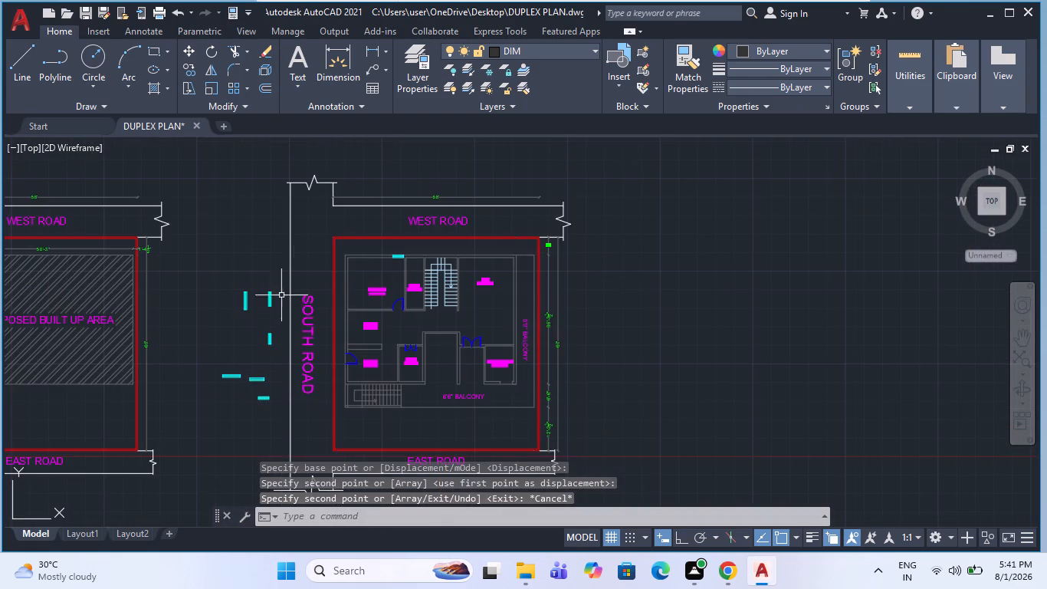
pyautogui.scroll(2, 395, 272)
pyautogui.scroll(-2, 408, 254)
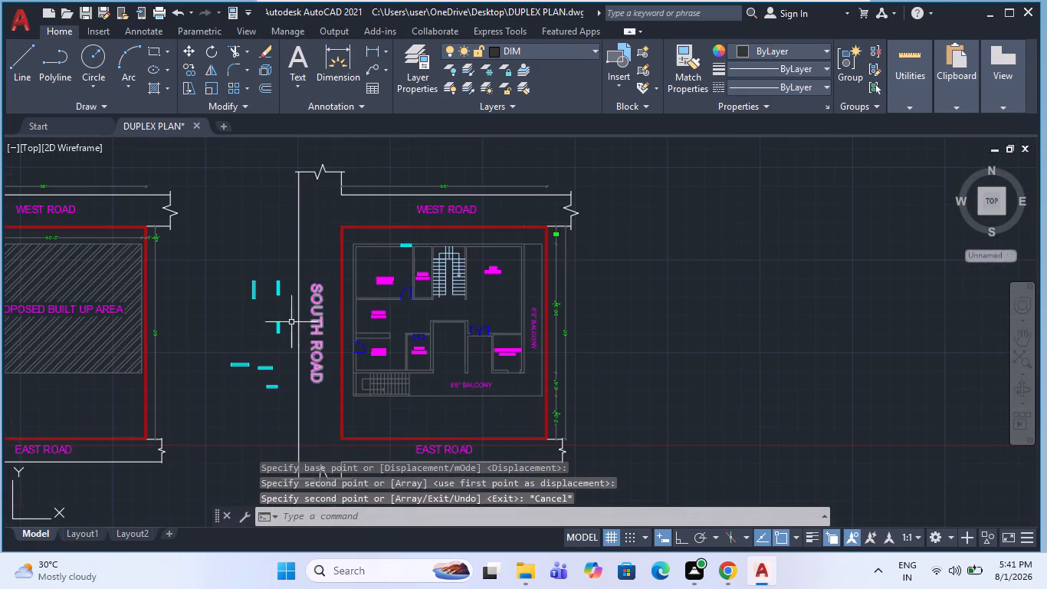
pyautogui.scroll(2, 270, 324)
pyautogui.click(290, 335)
pyautogui.write('CO')
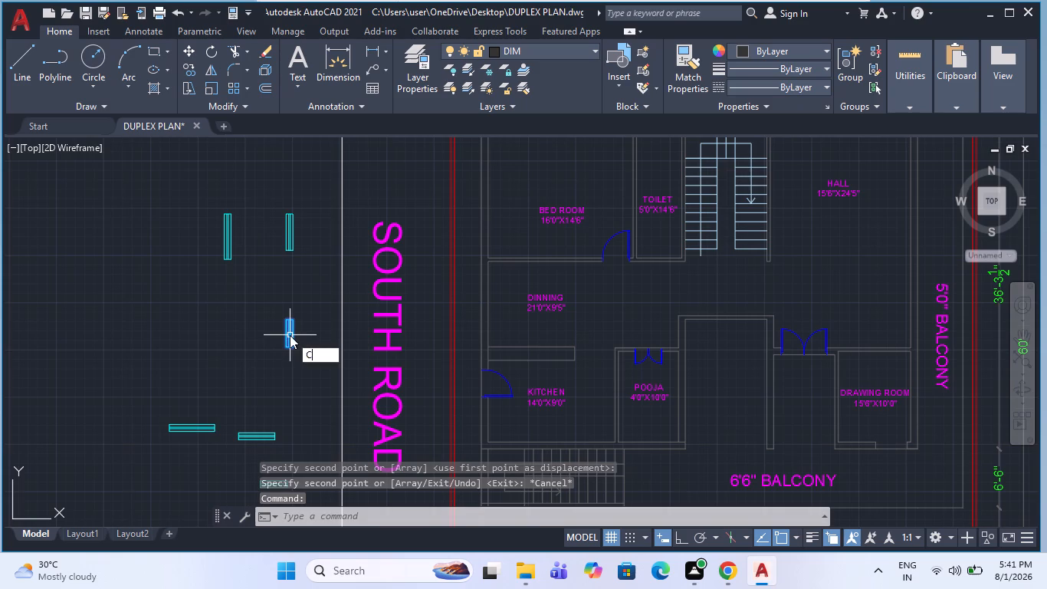
pyautogui.press('space')
pyautogui.click(295, 323)
pyautogui.scroll(-2, 335, 309)
pyautogui.scroll(3, 378, 283)
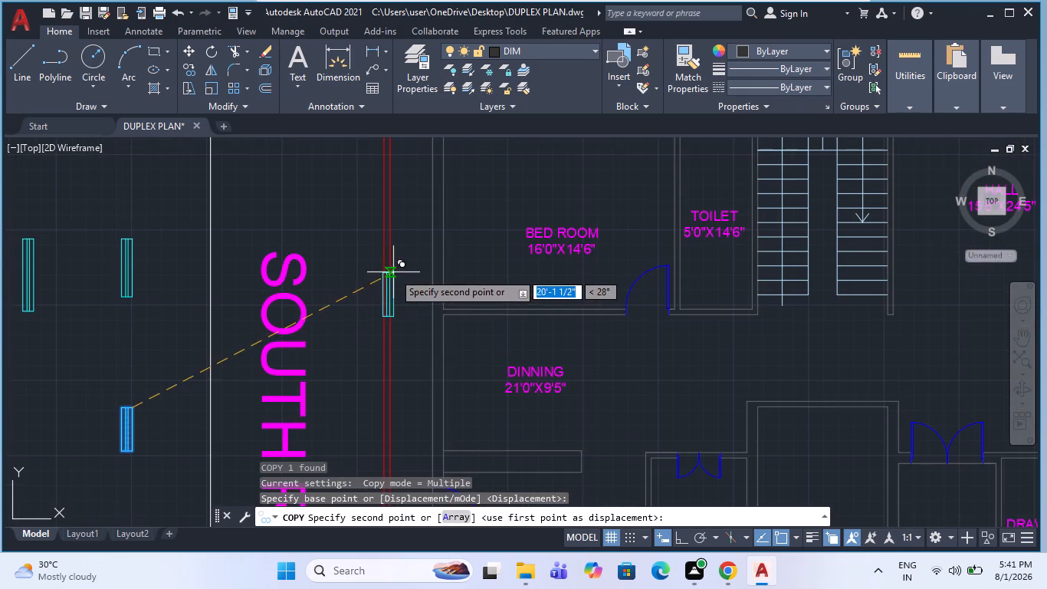
pyautogui.click(444, 242)
pyautogui.press('Escape')
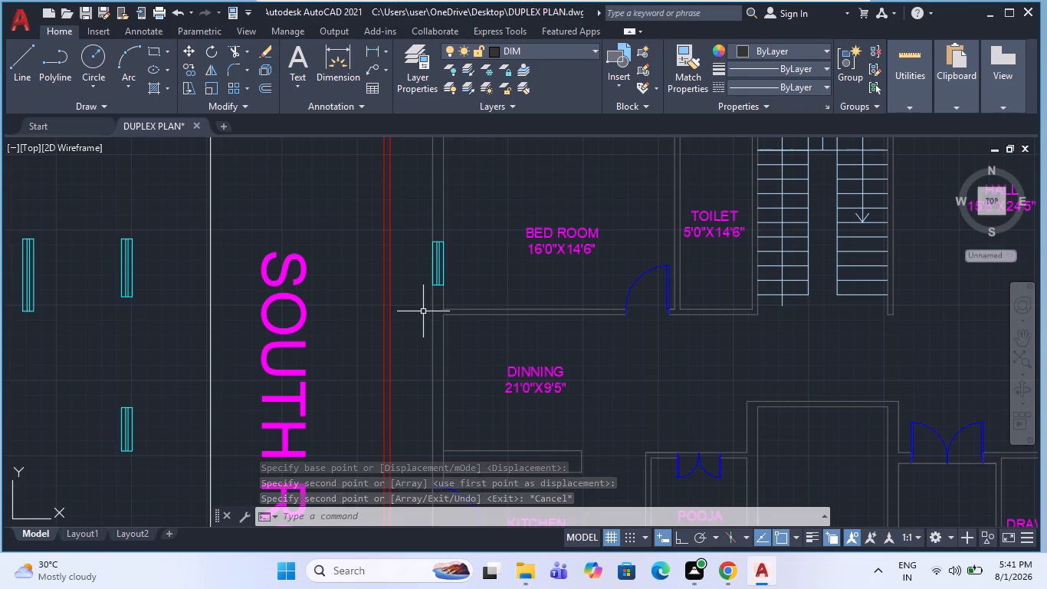
# Copy the horizontal W5 window from the spare blocks onto the kitchen's outer wall beside the external staircase.
pyautogui.scroll(-1, 427, 312)
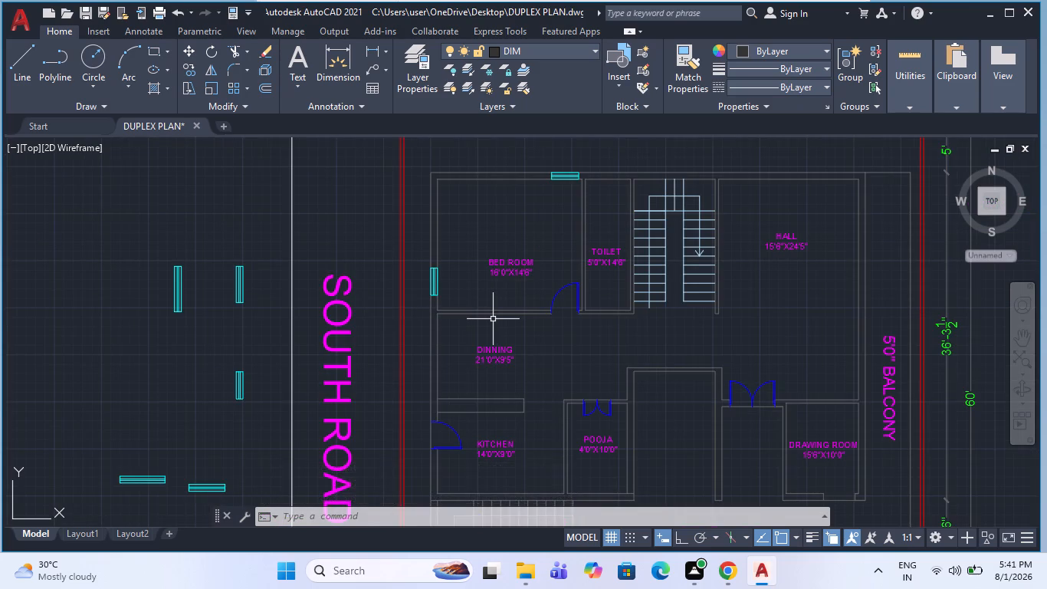
pyautogui.scroll(-1, 493, 319)
pyautogui.scroll(2, 470, 279)
pyautogui.scroll(-2, 422, 292)
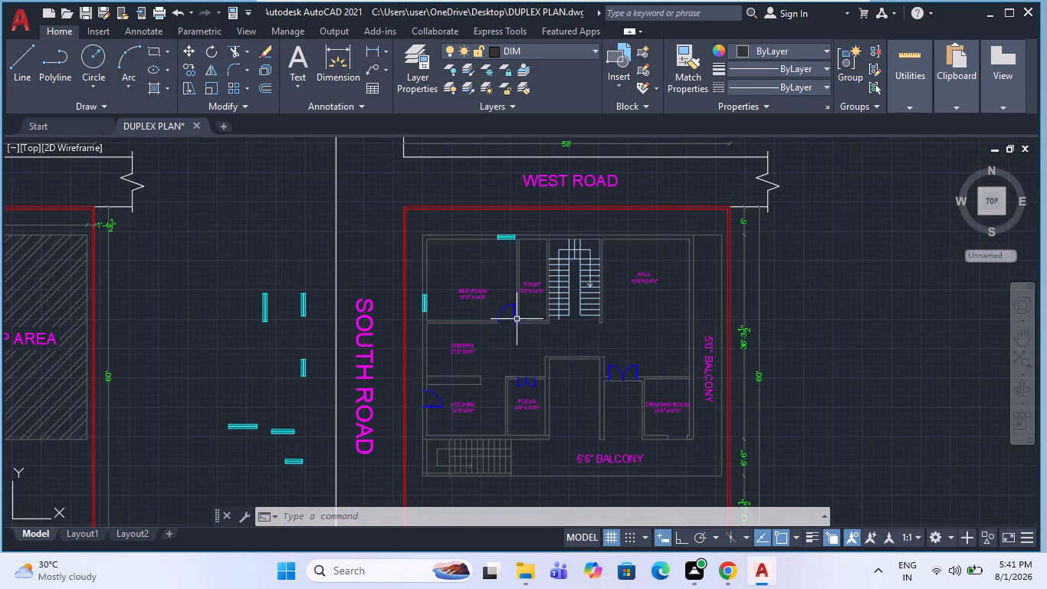
pyautogui.scroll(-2, 457, 226)
pyautogui.scroll(1, 497, 328)
pyautogui.scroll(1, 431, 245)
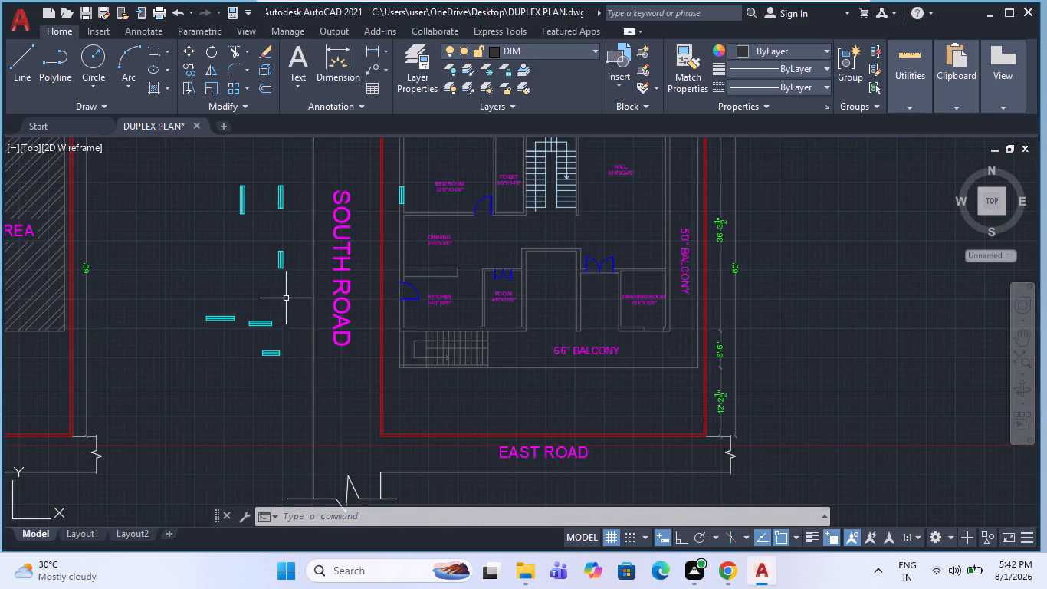
pyautogui.scroll(1, 209, 326)
pyautogui.click(212, 314)
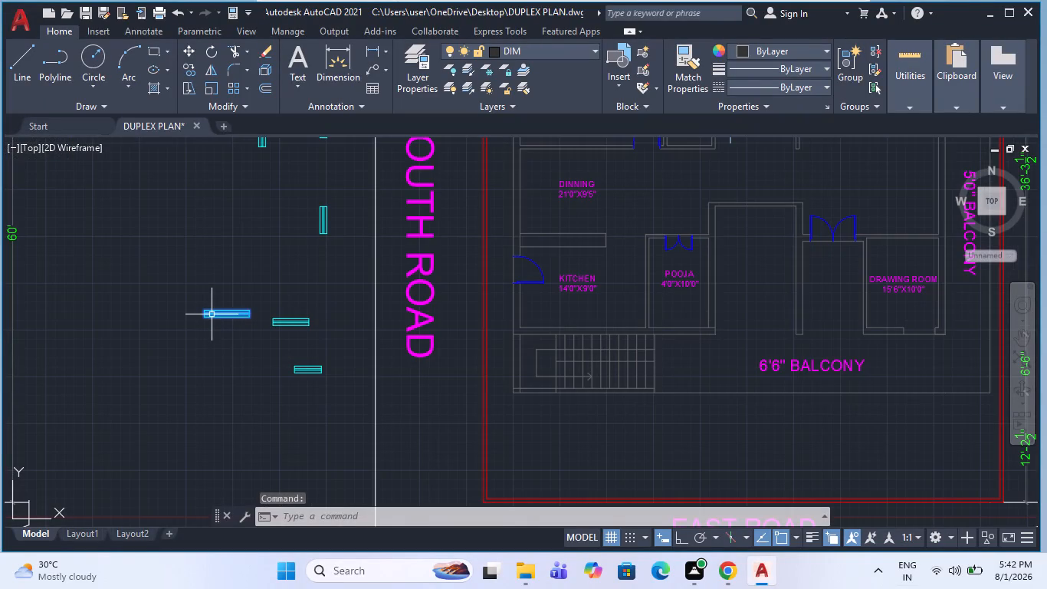
pyautogui.press('c')
pyautogui.write('O')
pyautogui.press('space')
pyautogui.scroll(2, 215, 316)
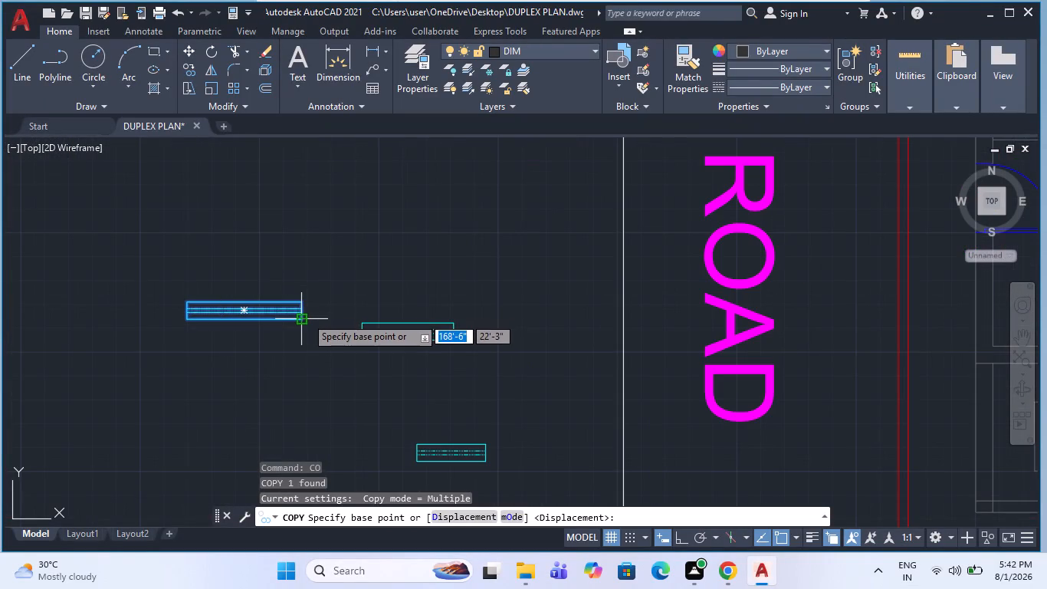
pyautogui.click(306, 317)
pyautogui.scroll(-2, 154, 324)
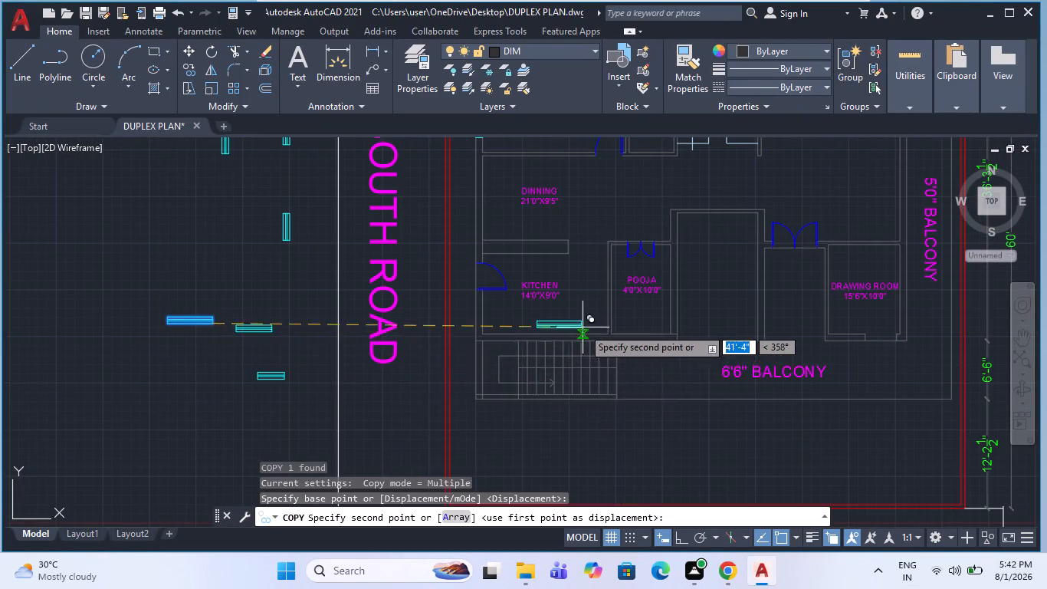
pyautogui.scroll(2, 583, 327)
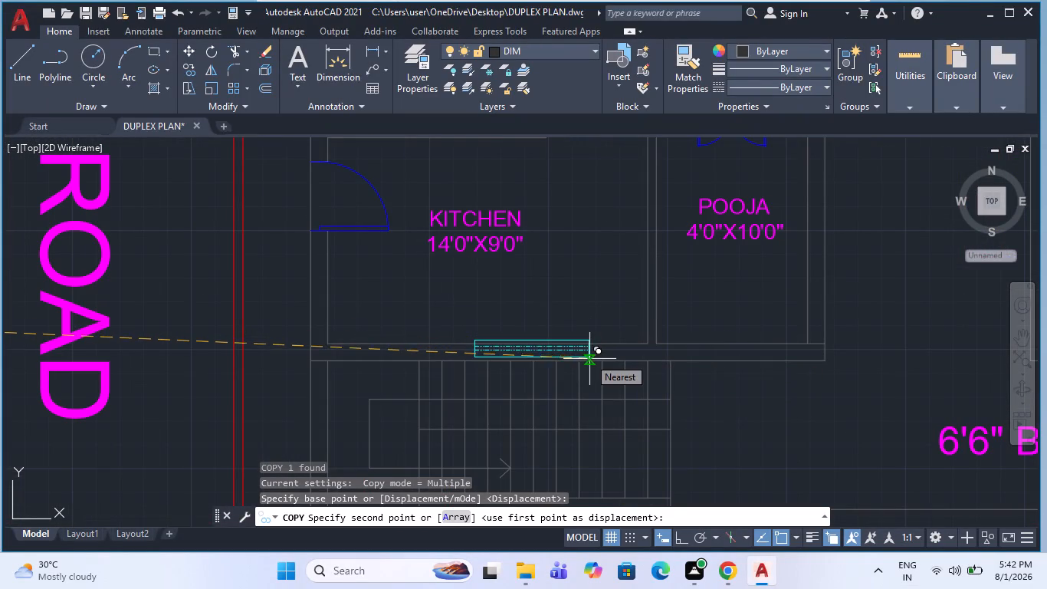
pyautogui.click(598, 361)
pyautogui.press('Escape')
pyautogui.scroll(-1, 343, 341)
pyautogui.press('Escape')
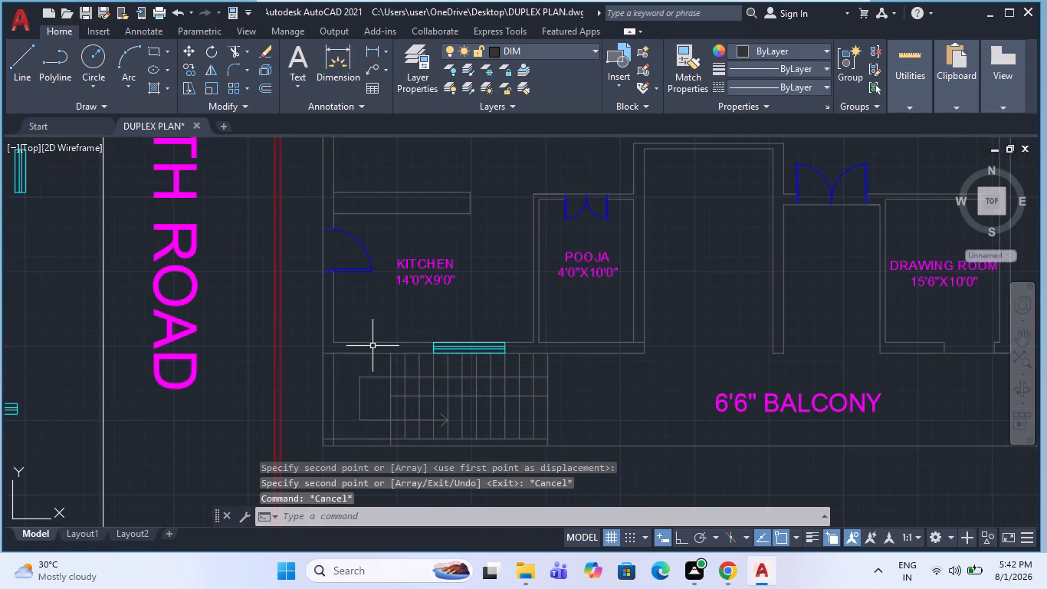
# Examine the floor plan's rooms and outer walls for places that still need windows.
pyautogui.scroll(-1, 359, 352)
pyautogui.scroll(1, 414, 337)
pyautogui.press('Escape')
pyautogui.scroll(-2, 311, 358)
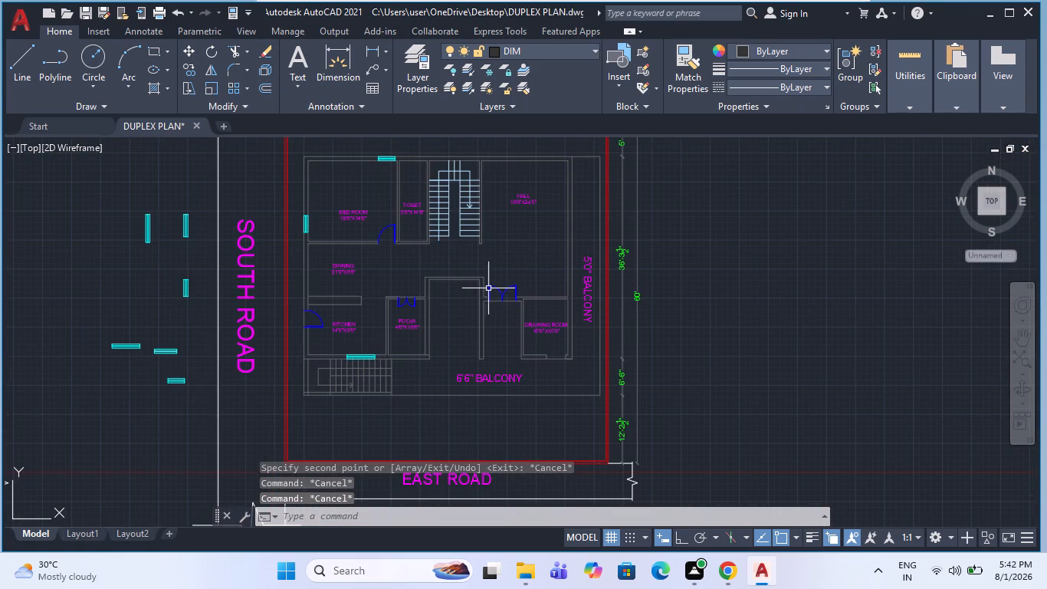
pyautogui.scroll(-1, 485, 304)
pyautogui.scroll(2, 522, 244)
pyautogui.moveTo(514, 251); pyautogui.dragTo(473, 308, button='middle')
pyautogui.scroll(-1, 468, 292)
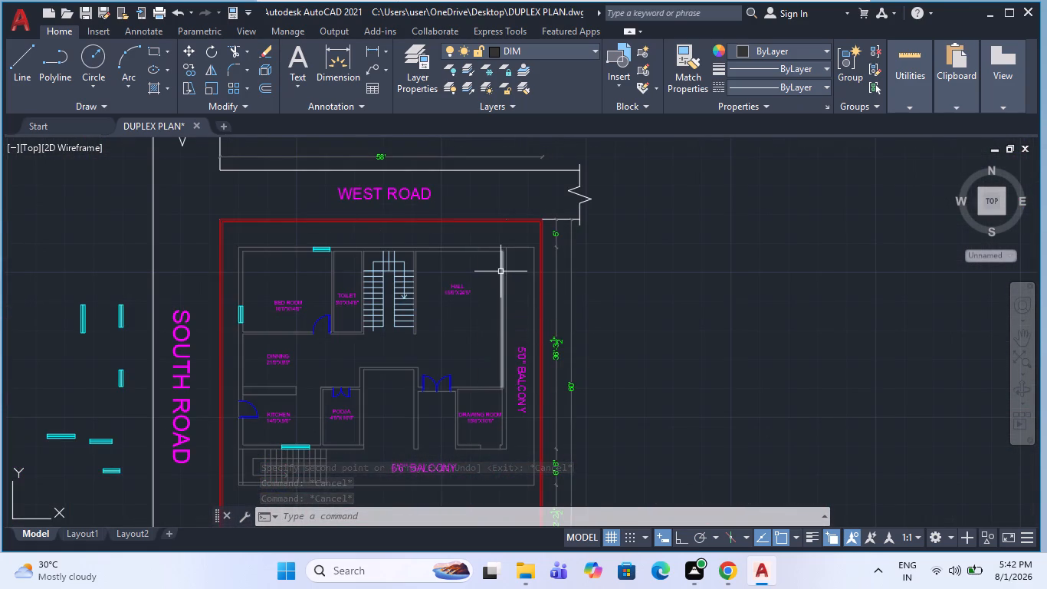
pyautogui.press('Escape')
pyautogui.scroll(1, 441, 287)
pyautogui.scroll(-1, 441, 270)
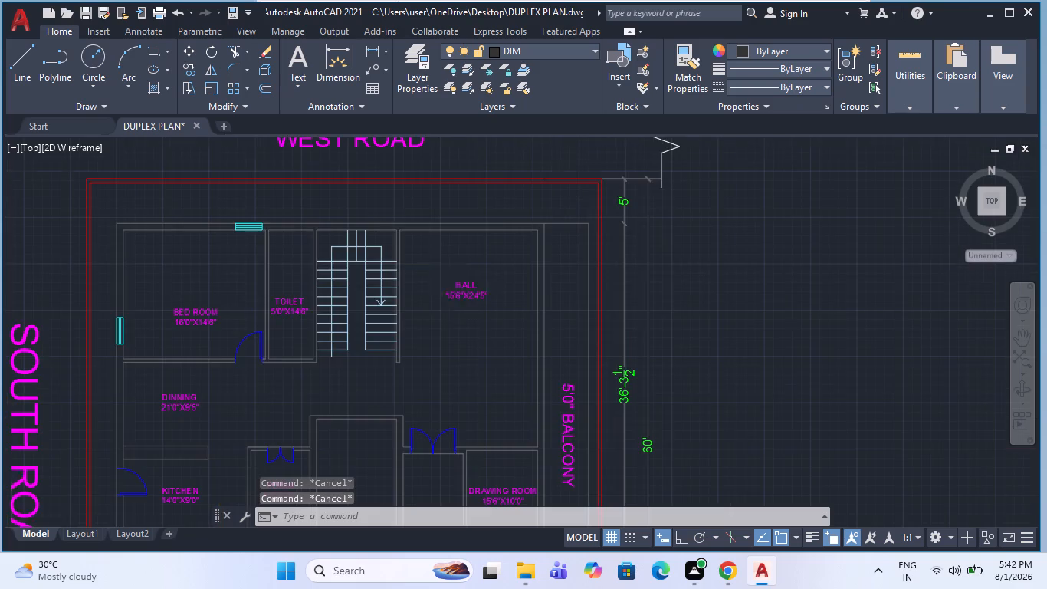
pyautogui.scroll(-1, 441, 270)
pyautogui.scroll(1, 435, 390)
pyautogui.click(435, 389)
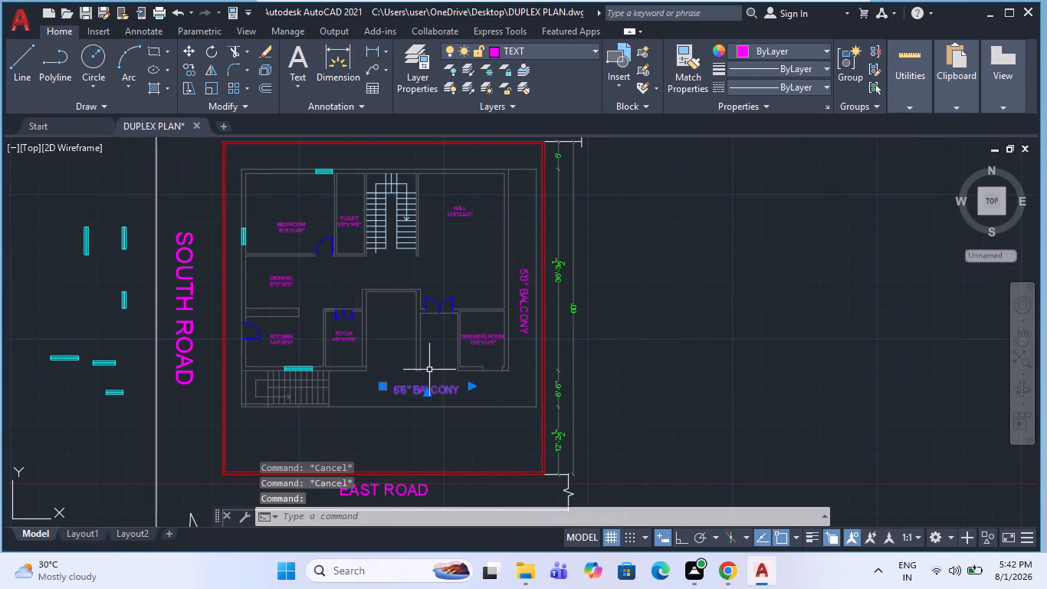
pyautogui.scroll(-1, 337, 346)
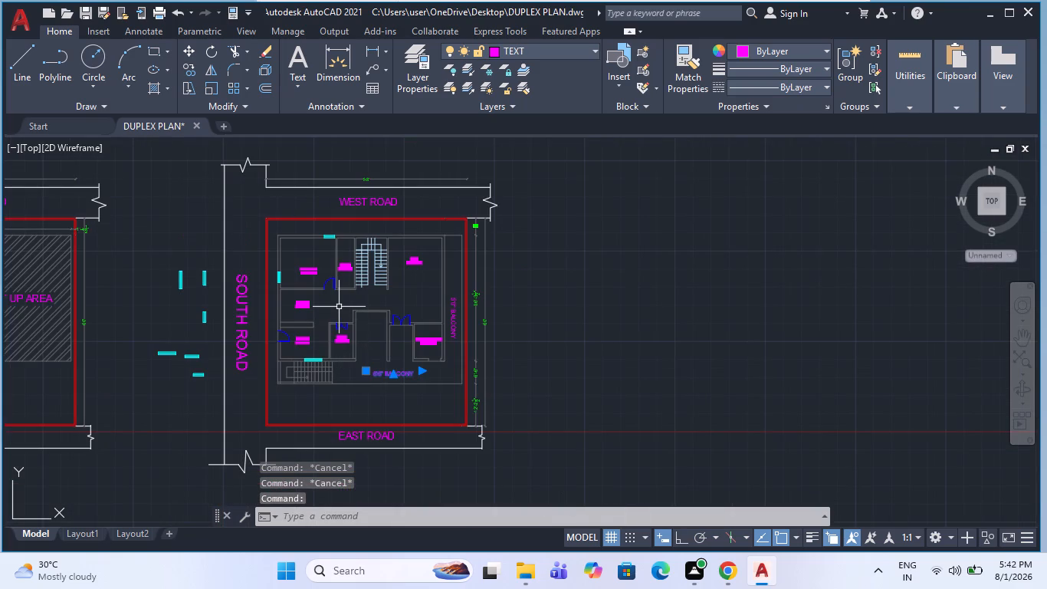
pyautogui.press('Escape')
pyautogui.moveTo(471, 284); pyautogui.dragTo(429, 291, button='middle')
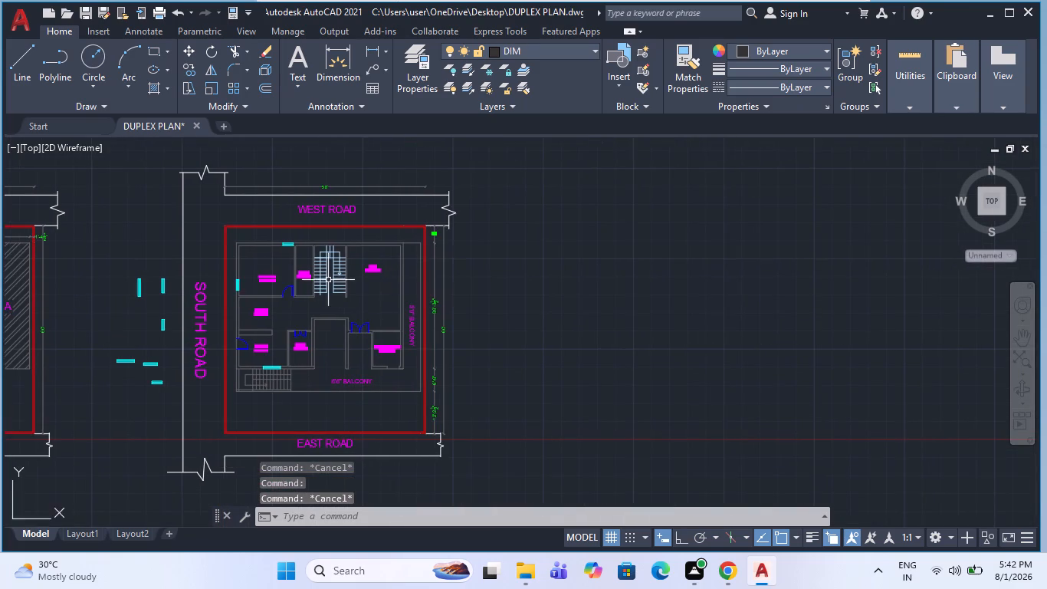
pyautogui.scroll(2, 328, 279)
pyautogui.moveTo(377, 303); pyautogui.dragTo(448, 327, button='middle')
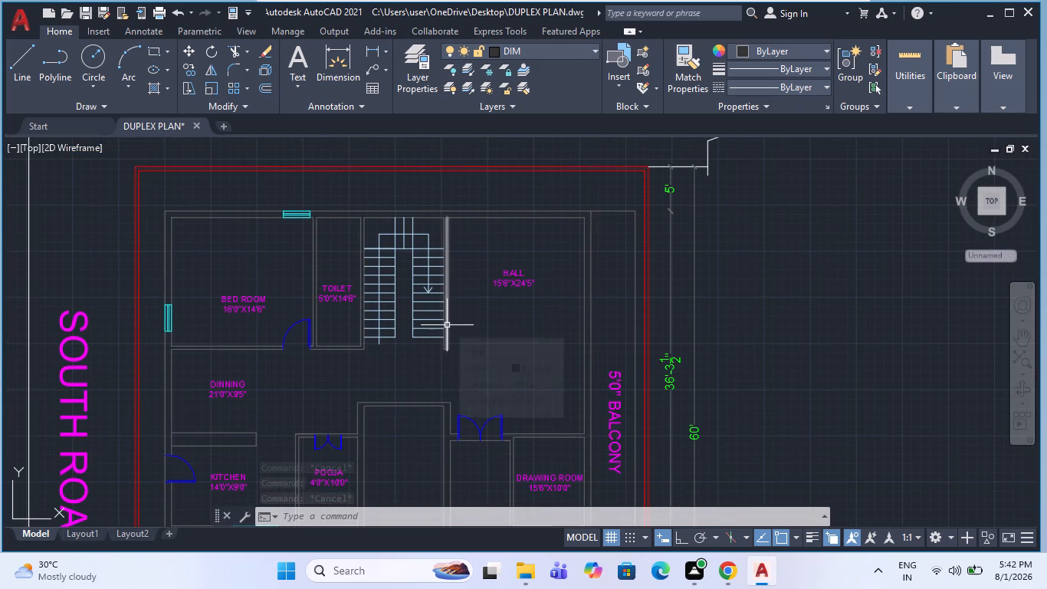
pyautogui.scroll(-2, 310, 298)
pyautogui.scroll(2, 288, 439)
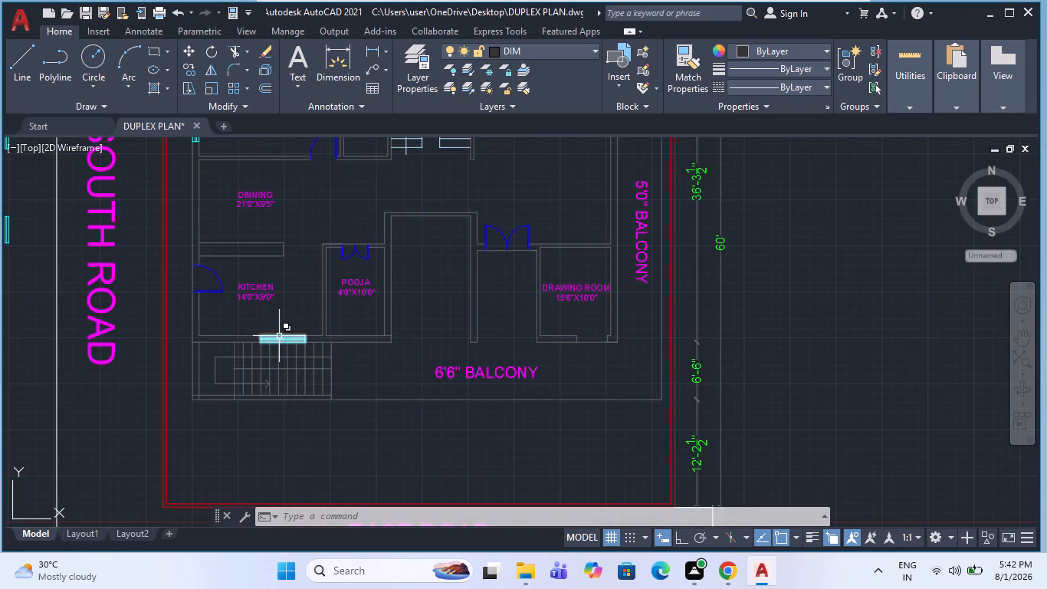
# Copy the kitchen's W5 window onto the outer wall behind the internal staircase, facing WEST ROAD.
pyautogui.click(279, 336)
pyautogui.press('c')
pyautogui.press('o')
pyautogui.press('space')
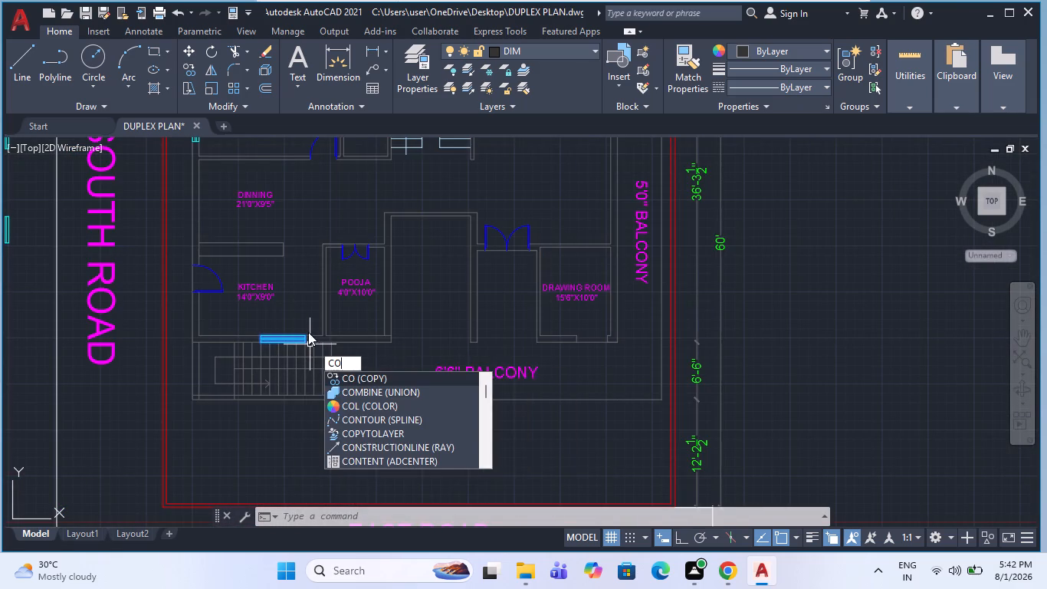
pyautogui.scroll(1, 308, 332)
pyautogui.press('space')
pyautogui.click(305, 332)
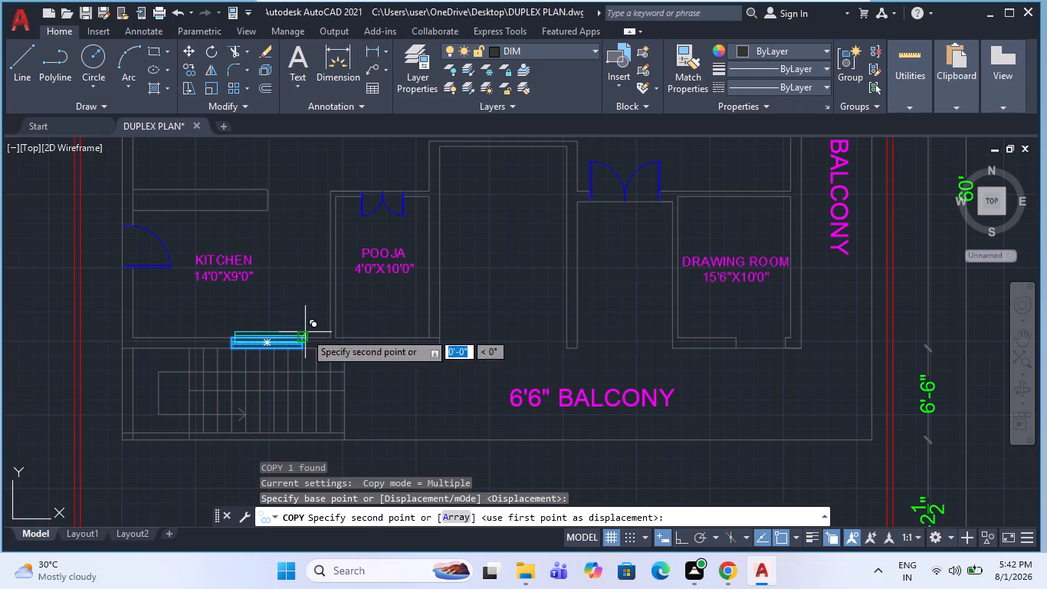
pyautogui.scroll(-2, 300, 376)
pyautogui.scroll(3, 396, 153)
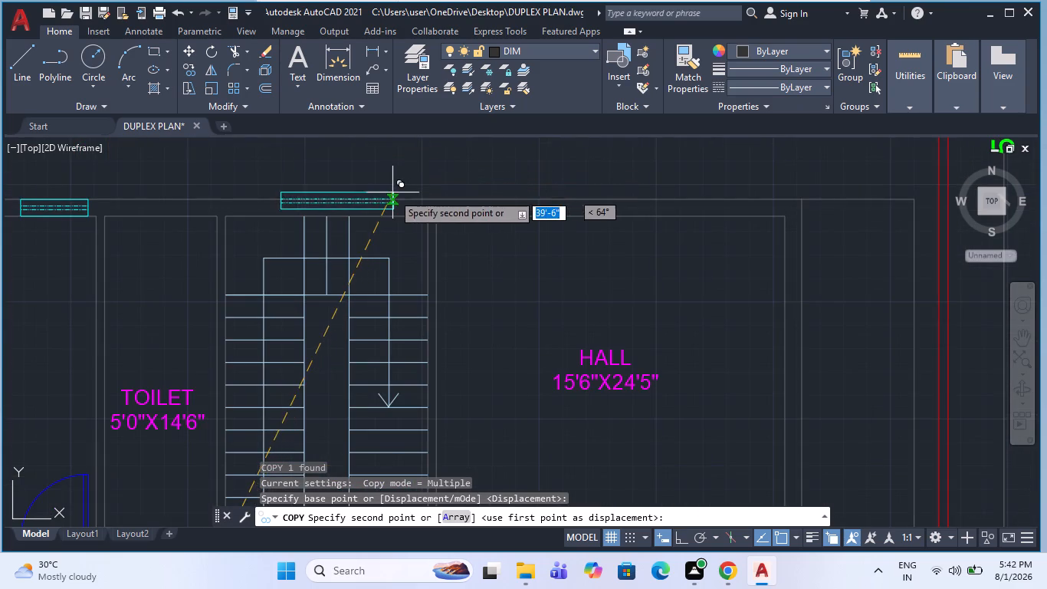
pyautogui.click(381, 197)
pyautogui.press('Escape')
pyautogui.scroll(-2, 405, 205)
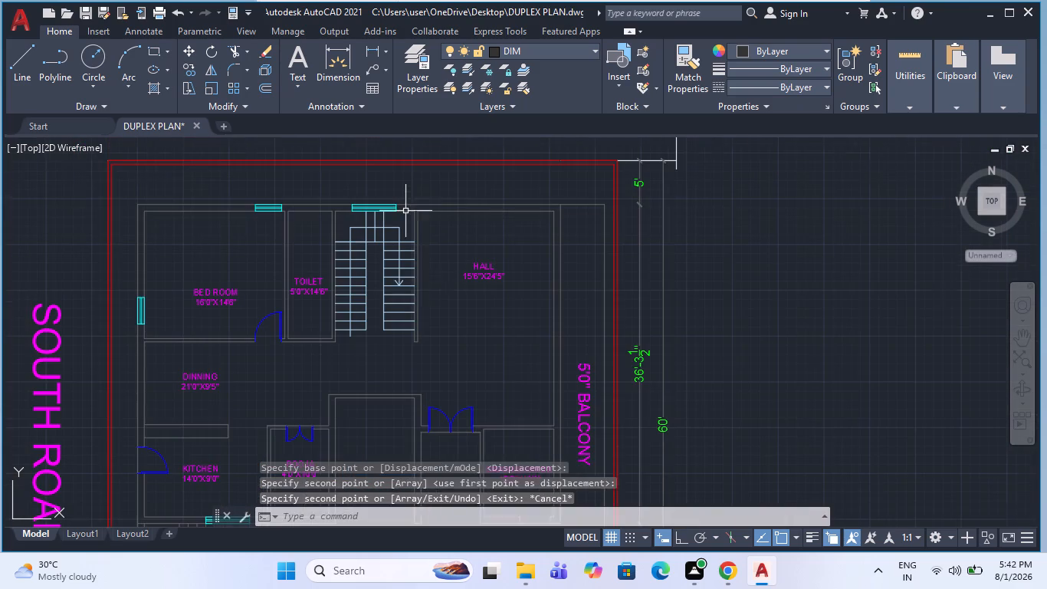
pyautogui.press('Escape')
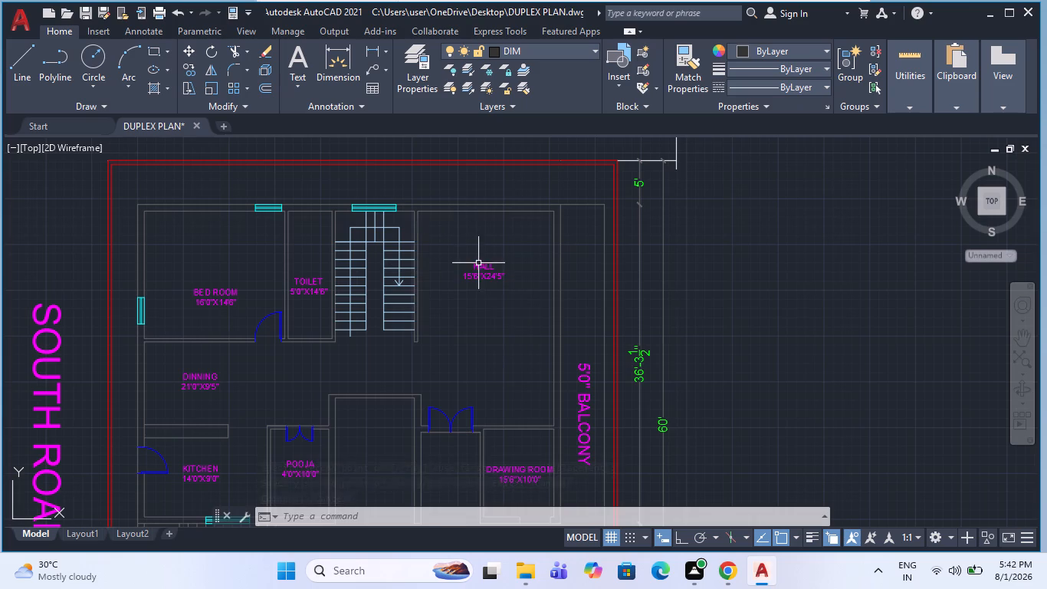
# Copy the horizontal 4' WINDOW from the spare blocks onto the hall's outer wall facing WEST ROAD.
pyautogui.scroll(-1, 401, 285)
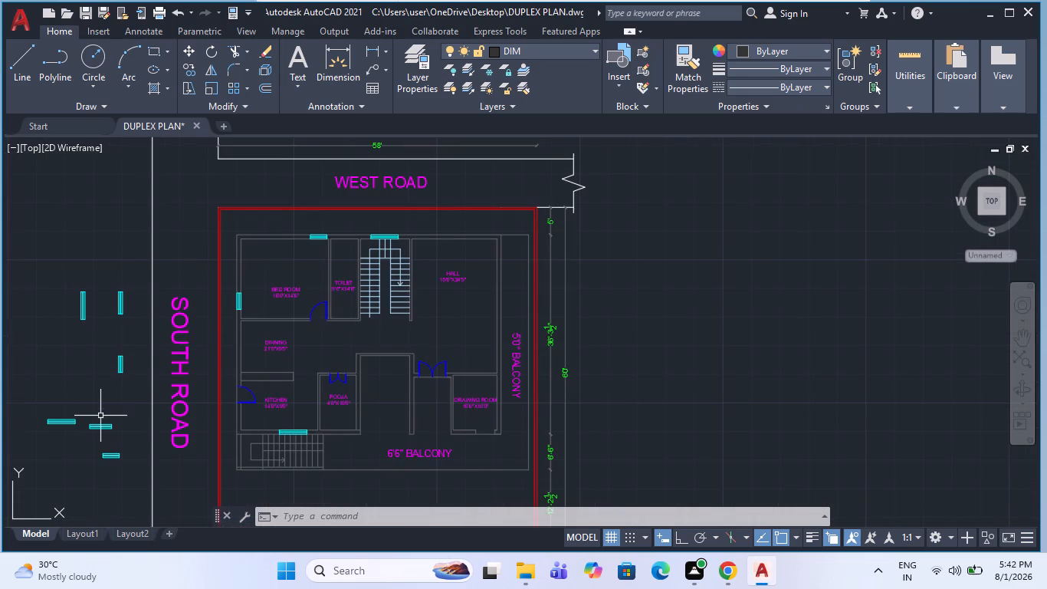
pyautogui.doubleClick(101, 432)
pyautogui.click(90, 422)
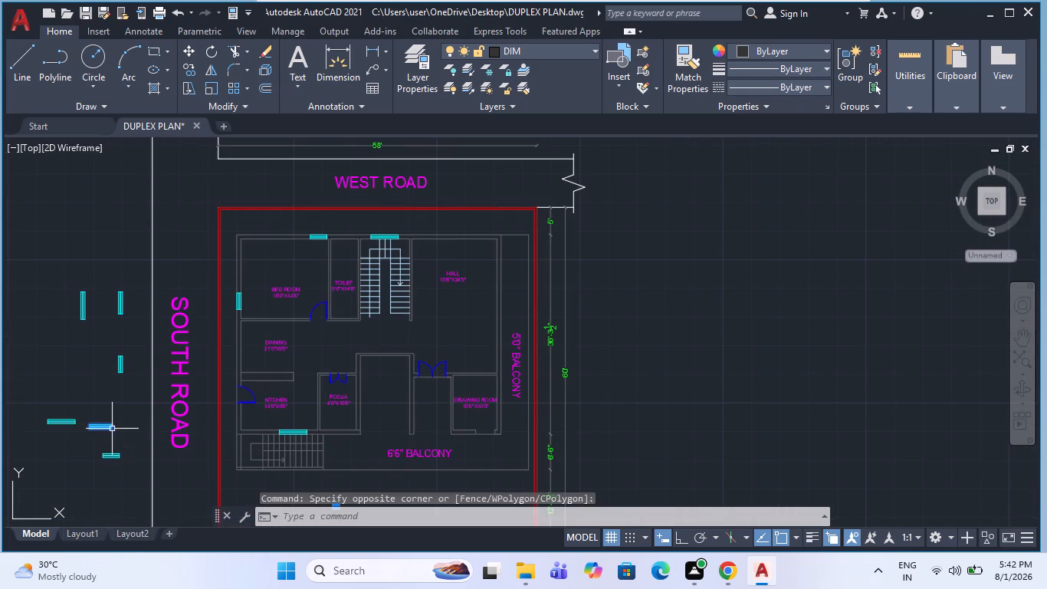
pyautogui.write('CO')
pyautogui.press('space')
pyautogui.click(110, 418)
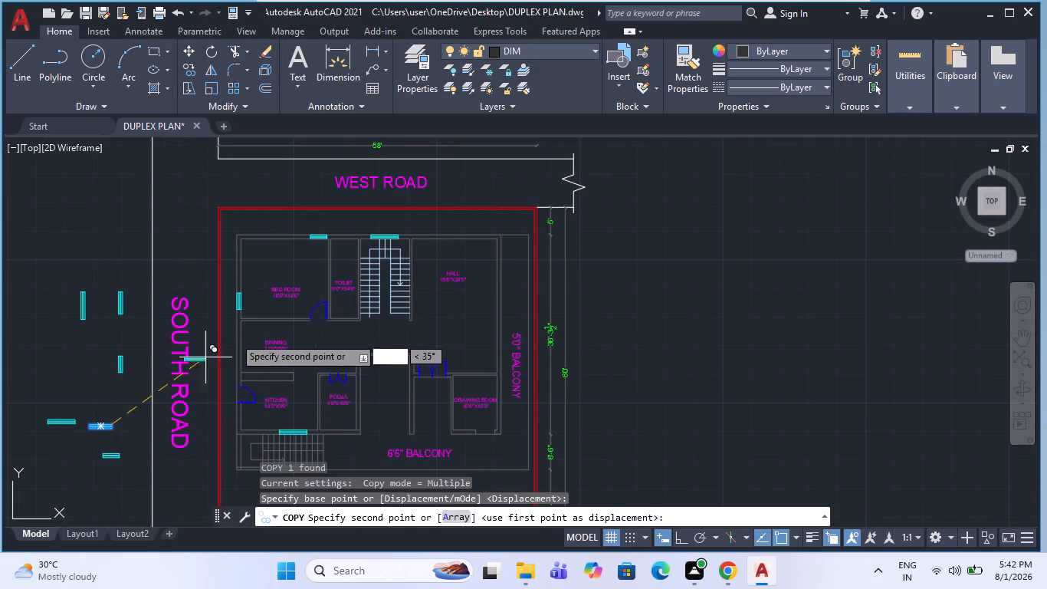
pyautogui.scroll(1, 477, 220)
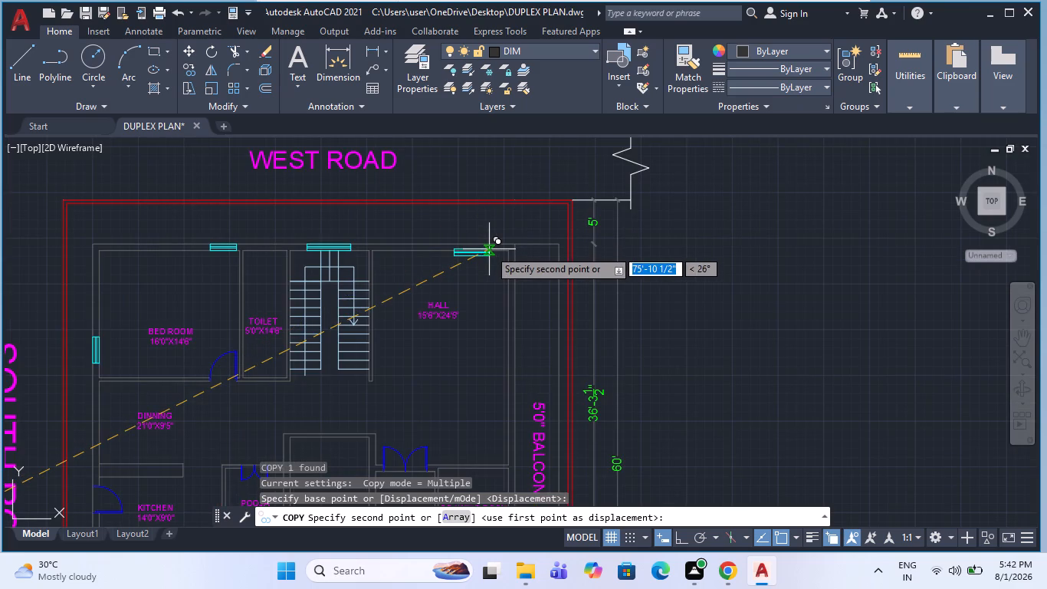
pyautogui.scroll(1, 489, 249)
pyautogui.click(457, 239)
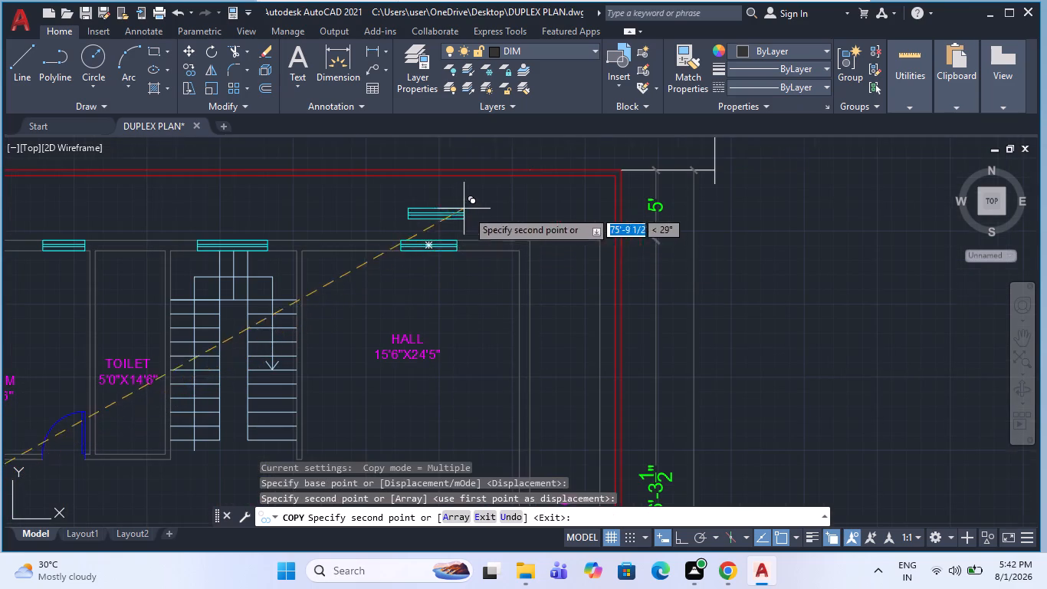
pyautogui.scroll(-3, 468, 210)
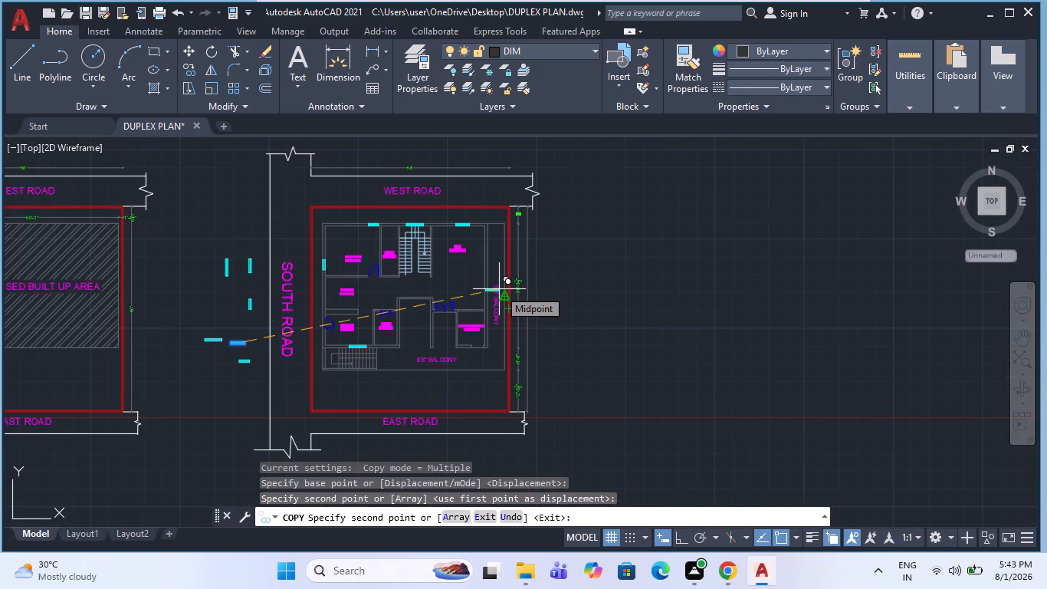
pyautogui.press('Escape')
pyautogui.scroll(1, 319, 254)
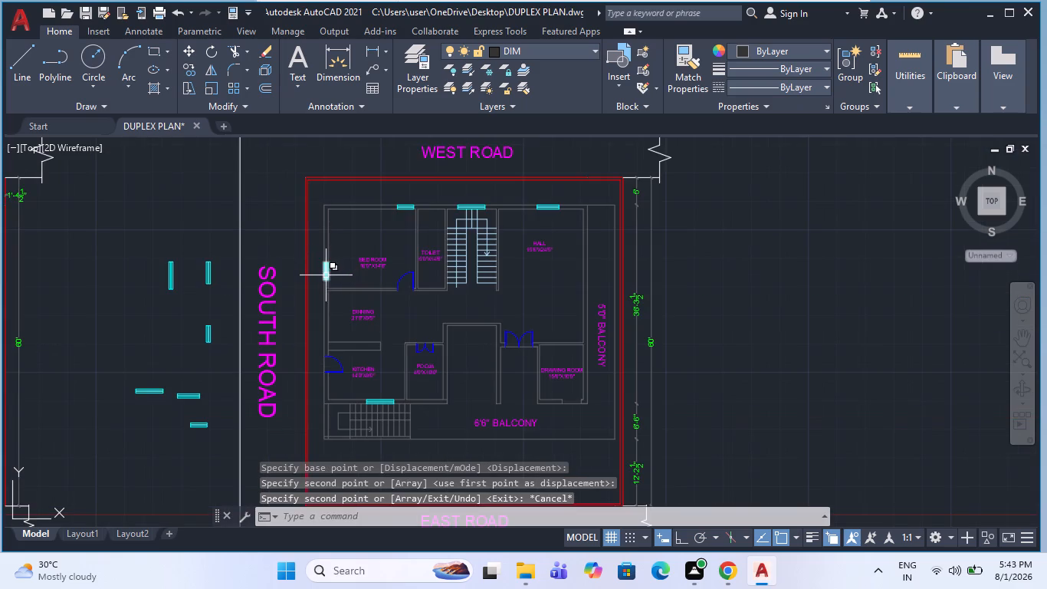
# Copy the bedroom's vertical window on the SOUTH ROAD side to two spots on the hall's wall along the 5'0" balcony.
pyautogui.click(326, 275)
pyautogui.write('CO')
pyautogui.press('space')
pyautogui.scroll(2, 344, 267)
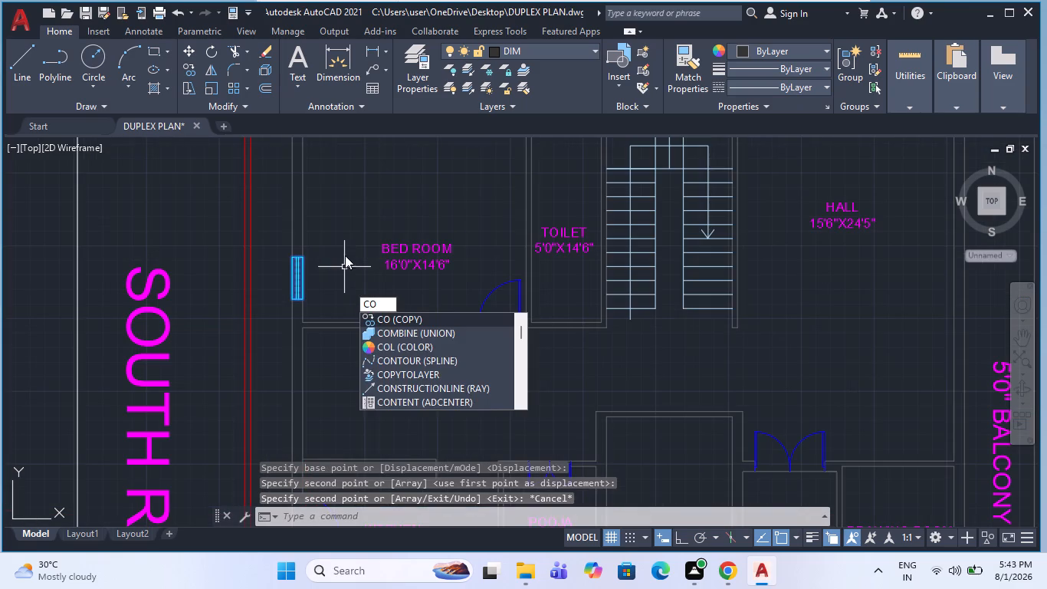
pyautogui.press('space')
pyautogui.click(303, 252)
pyautogui.scroll(-3, 280, 263)
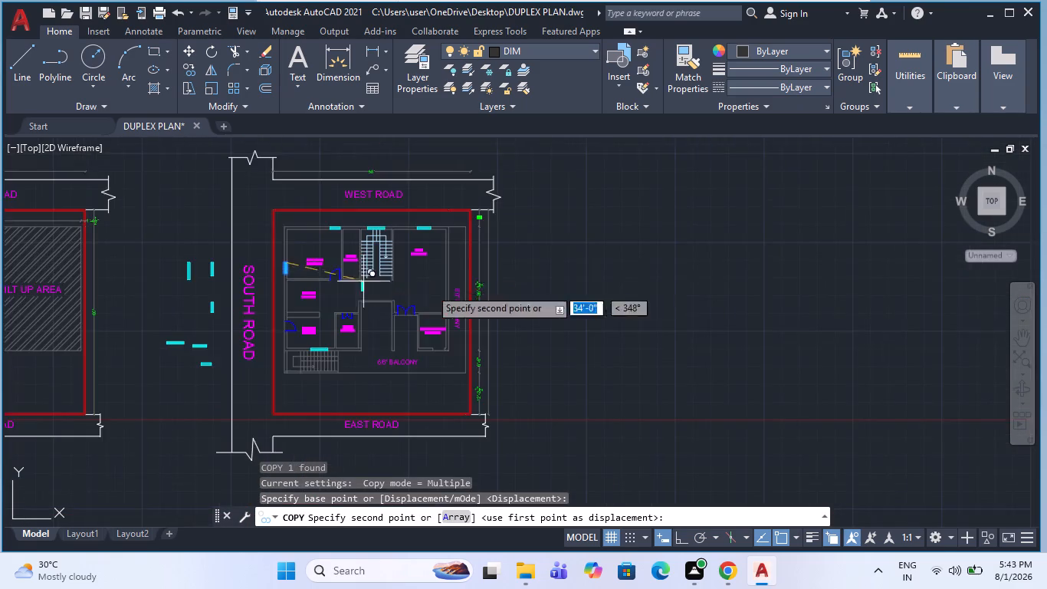
pyautogui.scroll(3, 468, 229)
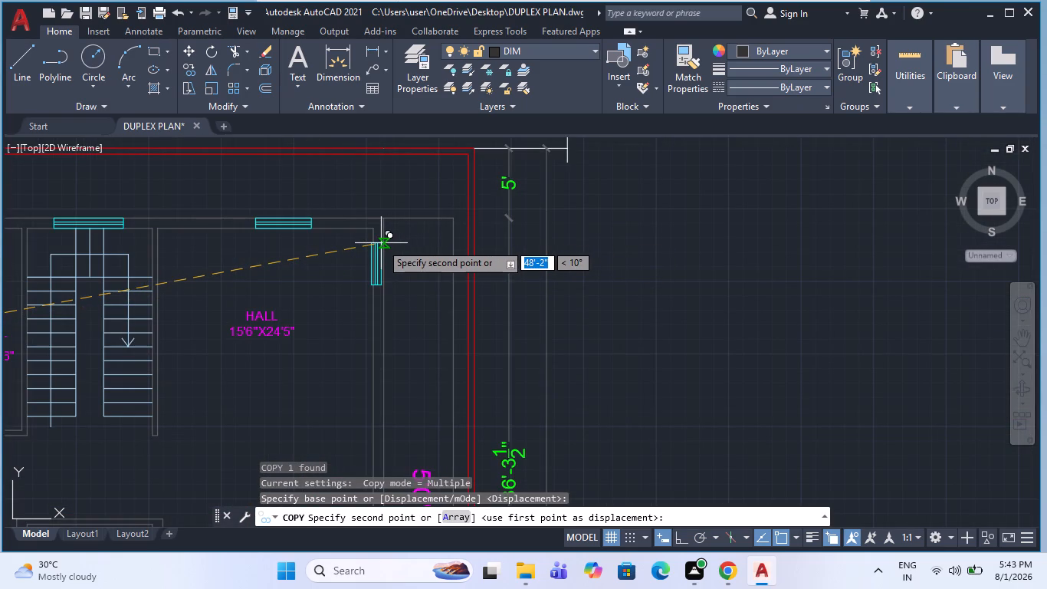
pyautogui.click(386, 249)
pyautogui.scroll(-1, 399, 232)
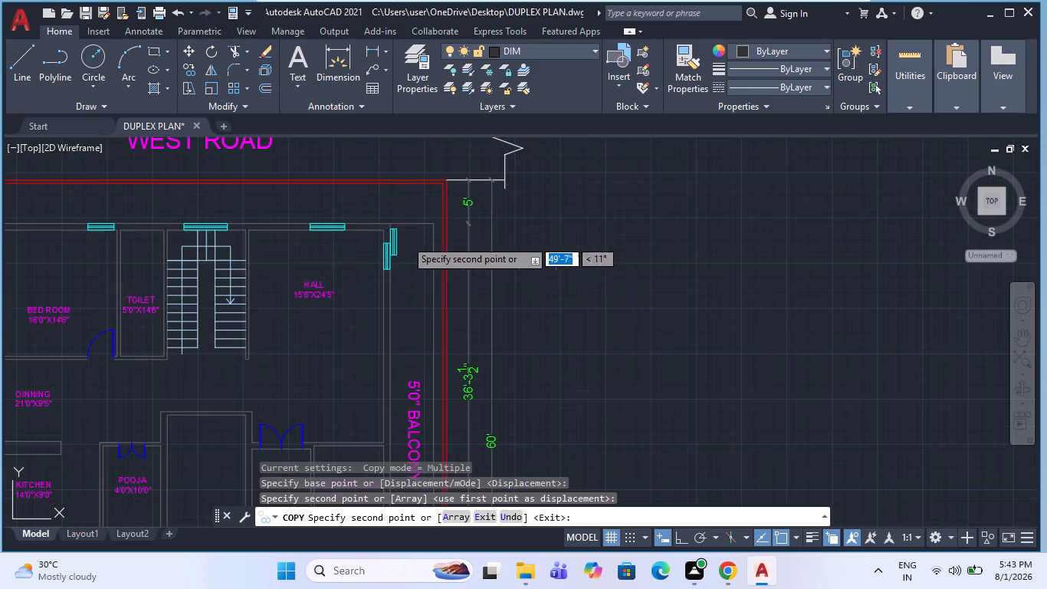
pyautogui.click(391, 335)
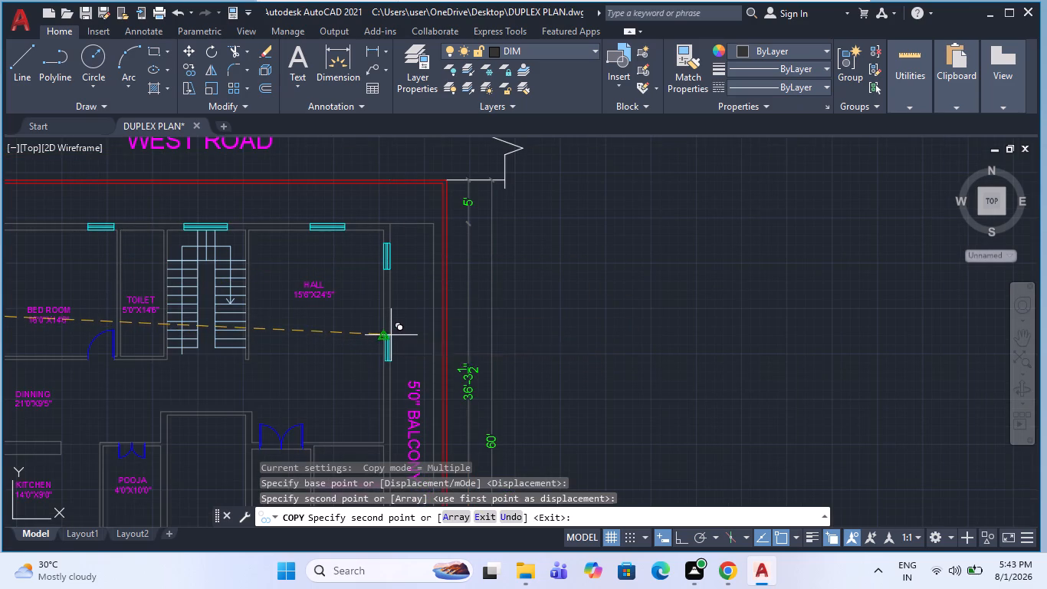
pyautogui.press('Escape')
pyautogui.scroll(3, 379, 355)
pyautogui.press('Escape')
# Move the second copied window 9" so it fits within the thickness of the hall's wall along the 5'0" balcony.
pyautogui.click(367, 369)
pyautogui.click(342, 381)
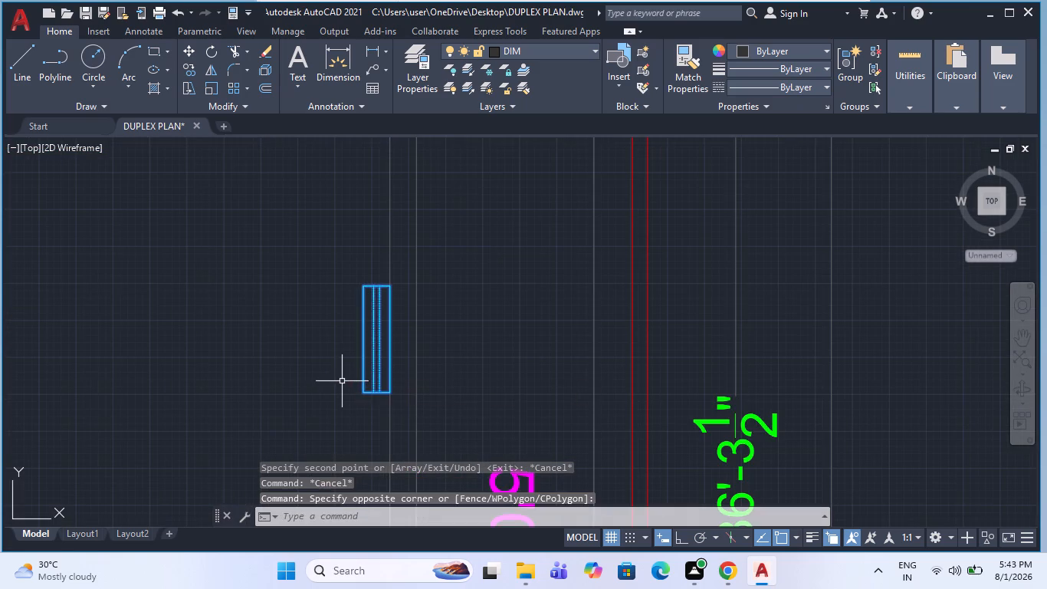
pyautogui.press('m')
pyautogui.press('space')
pyautogui.click(389, 285)
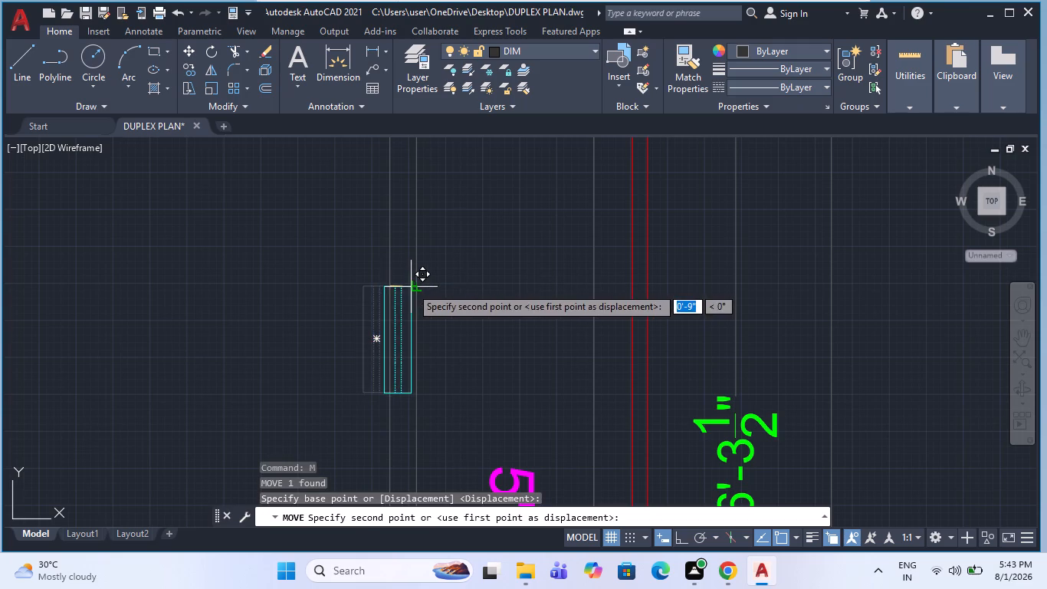
pyautogui.click(411, 287)
pyautogui.press('Escape')
pyautogui.scroll(-4, 418, 245)
pyautogui.press('Escape')
# Draw a line from the wall corner beside the double door across the 5'0" balcony wall and trim it to the wall thickness.
pyautogui.scroll(2, 423, 323)
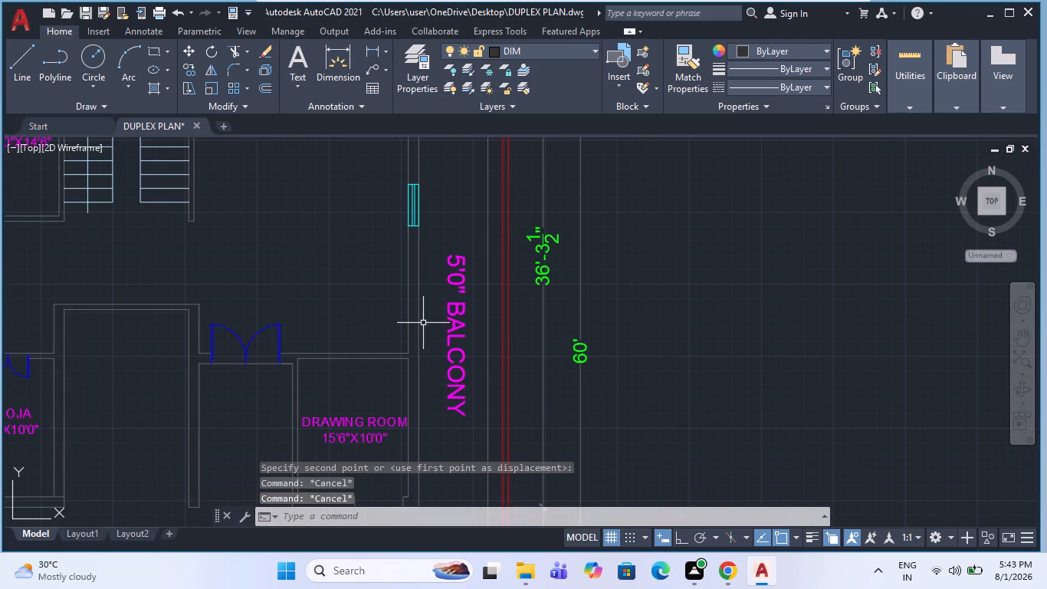
pyautogui.scroll(-1, 426, 314)
pyautogui.press('l')
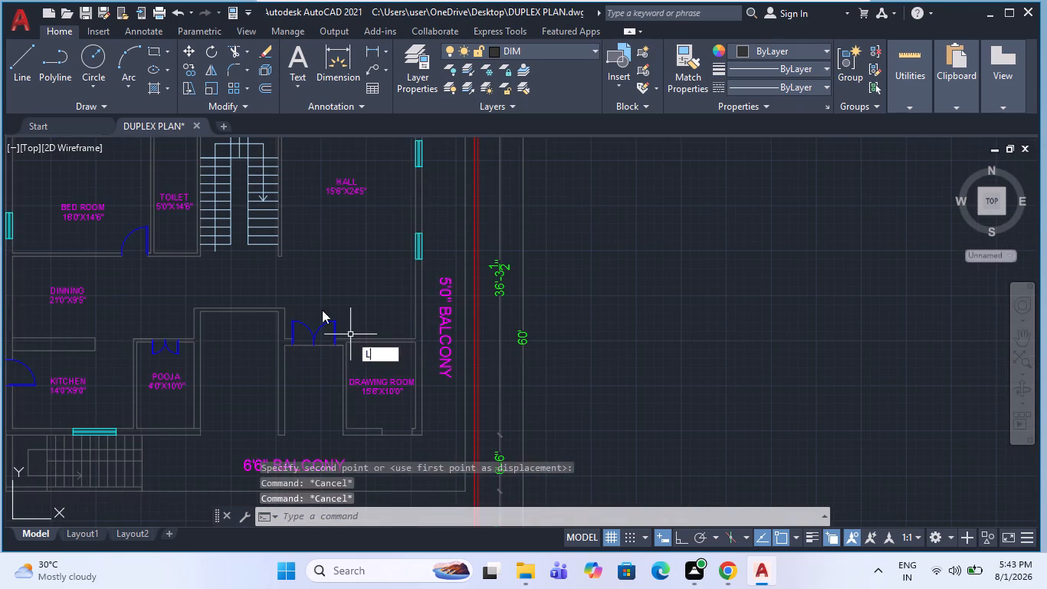
pyautogui.press('space')
pyautogui.click(288, 308)
pyautogui.scroll(2, 422, 304)
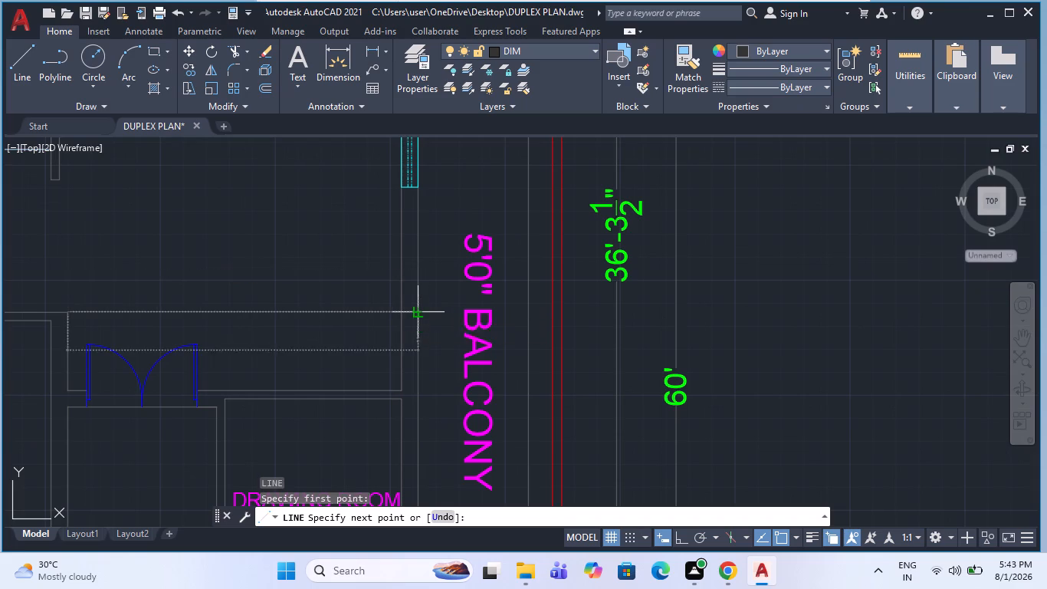
pyautogui.click(419, 311)
pyautogui.press('Escape')
pyautogui.press('t')
pyautogui.press('r')
pyautogui.press('space')
pyautogui.moveTo(327, 295); pyautogui.dragTo(322, 336)
pyautogui.press('Escape')
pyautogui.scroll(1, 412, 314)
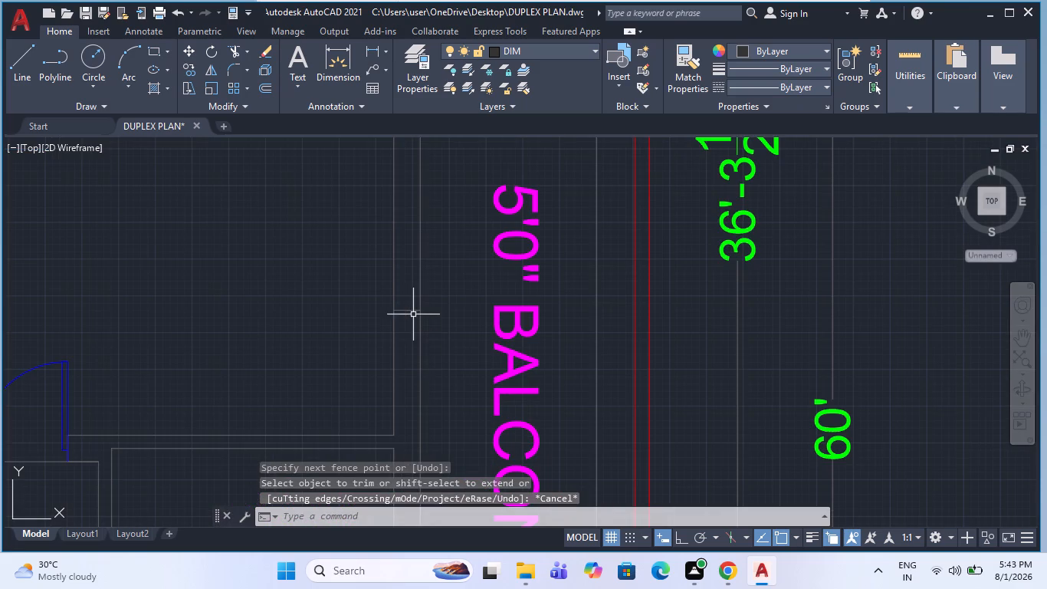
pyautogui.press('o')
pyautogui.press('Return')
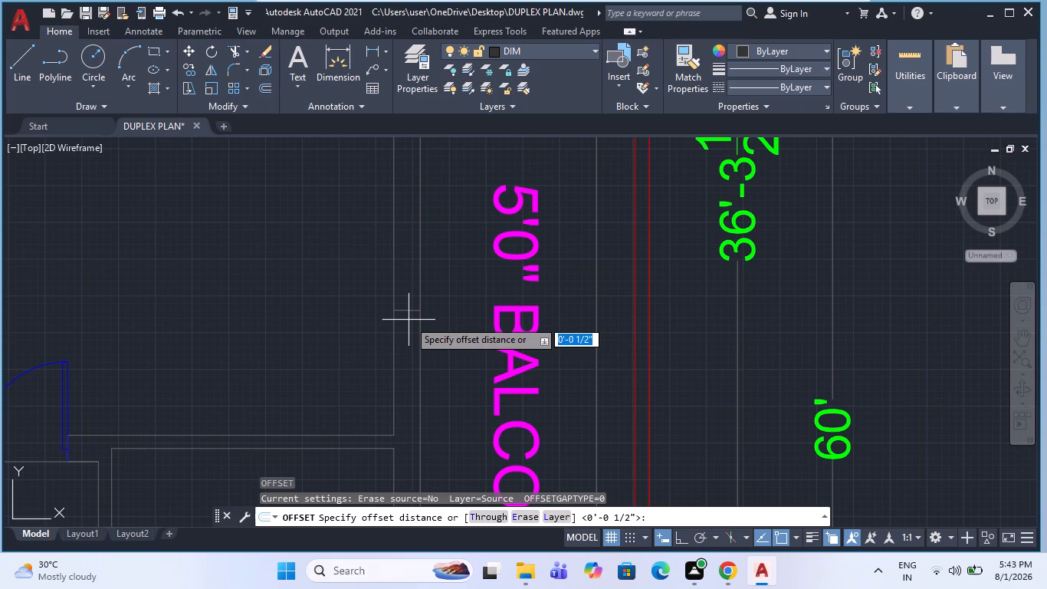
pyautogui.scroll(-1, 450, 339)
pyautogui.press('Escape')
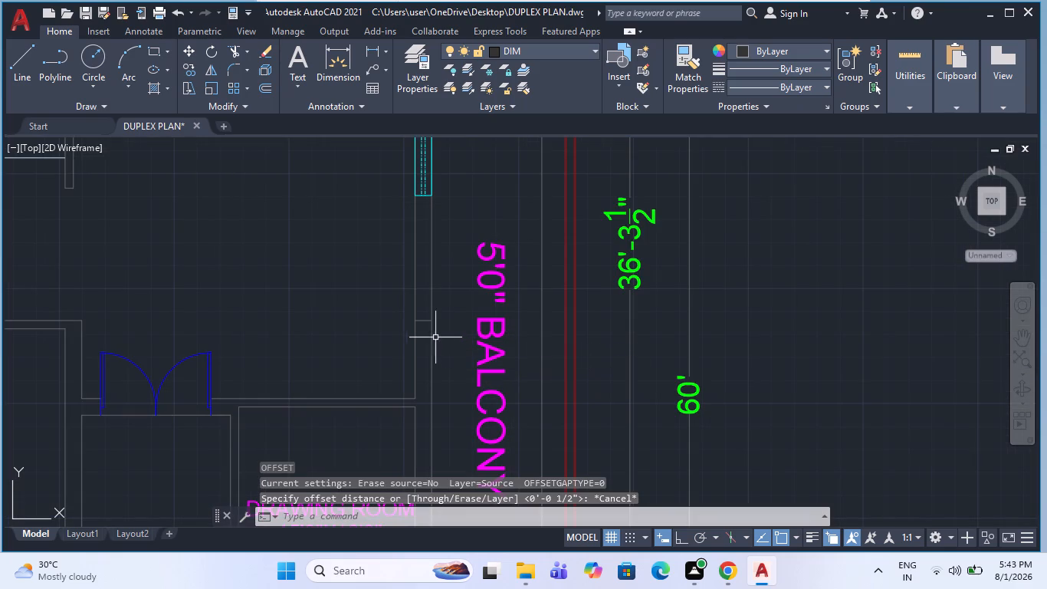
# Offset the short line across the 5'0" balcony wall by 3.5' toward the hall window.
pyautogui.write('O')
pyautogui.press('space')
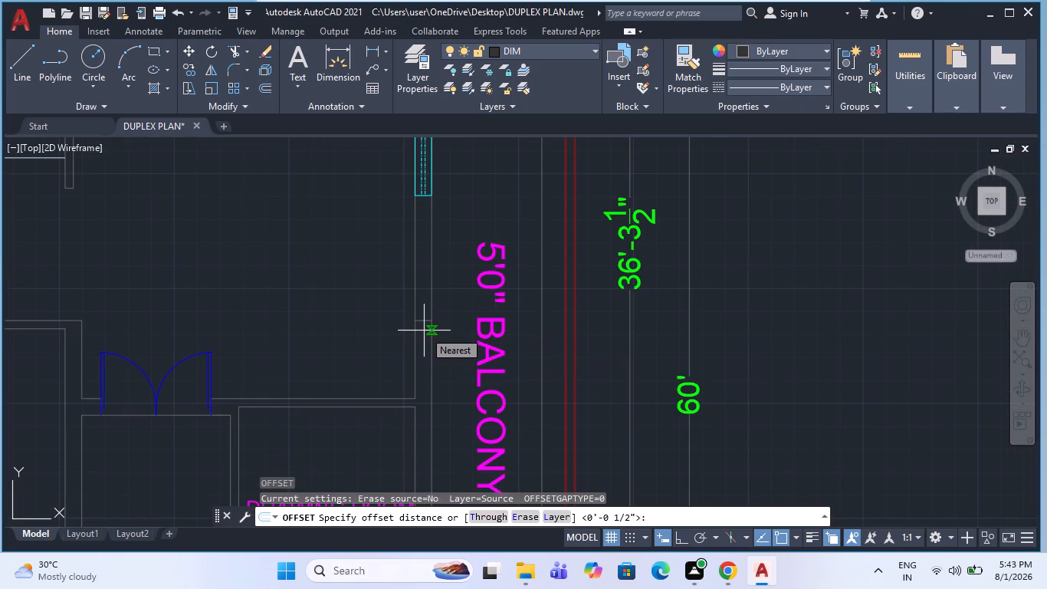
pyautogui.write('3.')
pyautogui.write("5'")
pyautogui.press('Return')
pyautogui.click(424, 321)
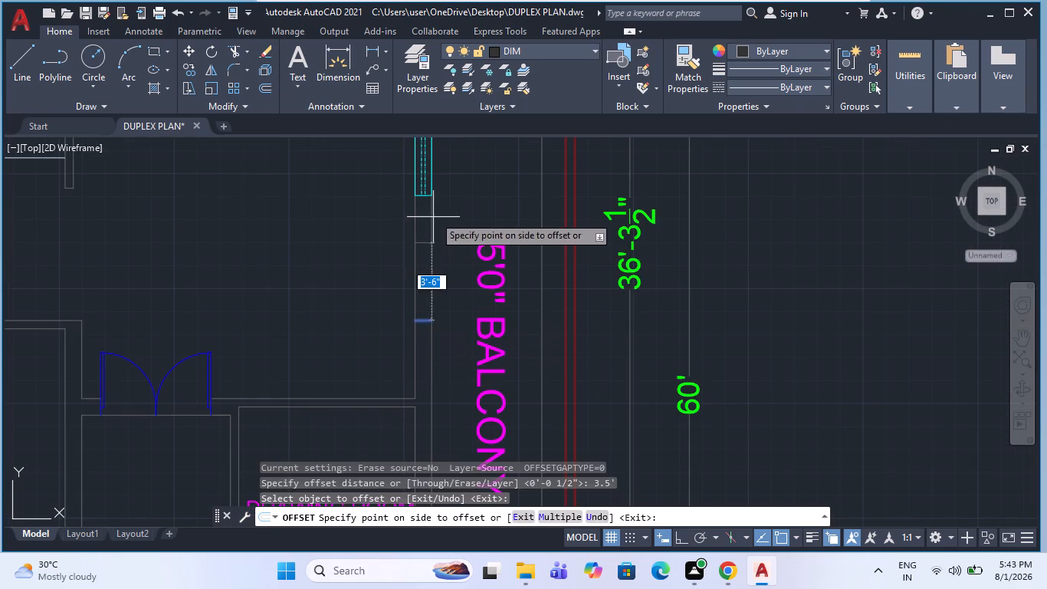
pyautogui.click(438, 208)
pyautogui.press('Escape')
# Trim the wall lines between the two short marks to form an opening from the hall onto the 5'0" balcony.
pyautogui.write('TR')
pyautogui.press('space')
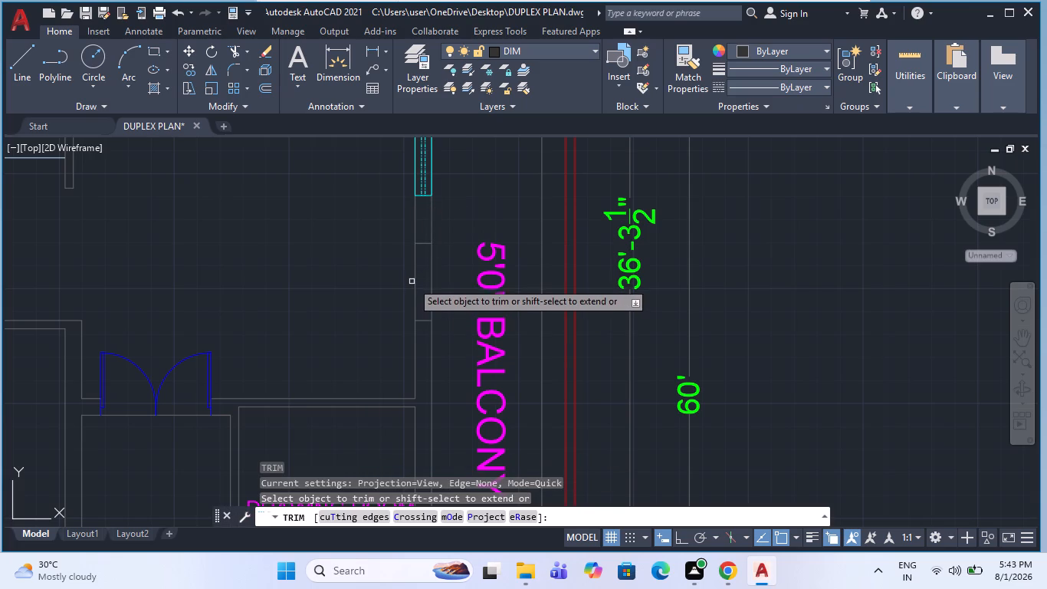
pyautogui.click(417, 278)
pyautogui.scroll(-3, 413, 297)
pyautogui.press('Escape')
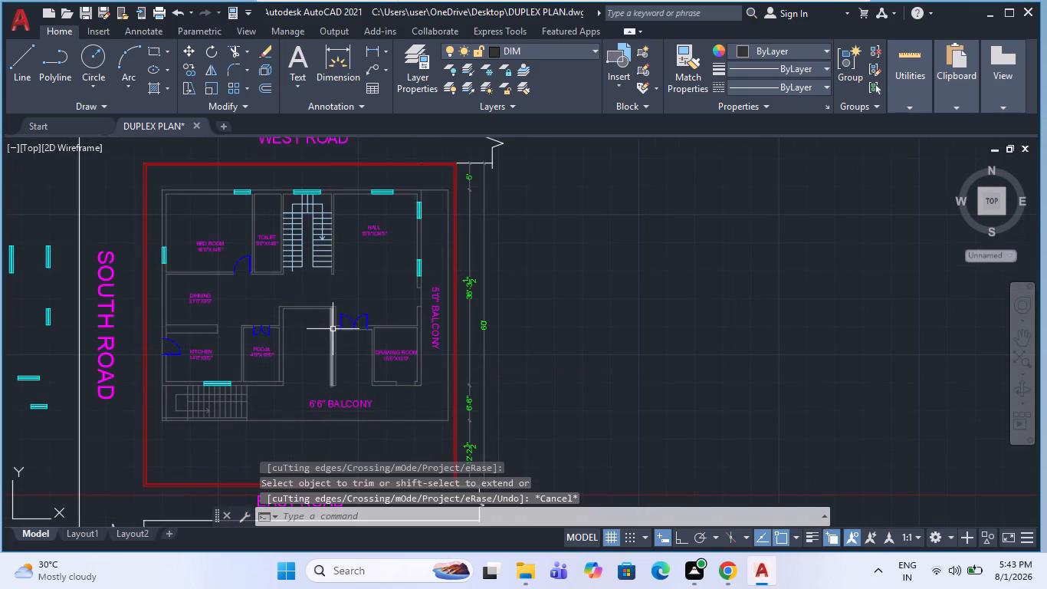
pyautogui.scroll(2, 401, 383)
pyautogui.press('Escape')
pyautogui.scroll(-1, 435, 347)
pyautogui.press('Escape')
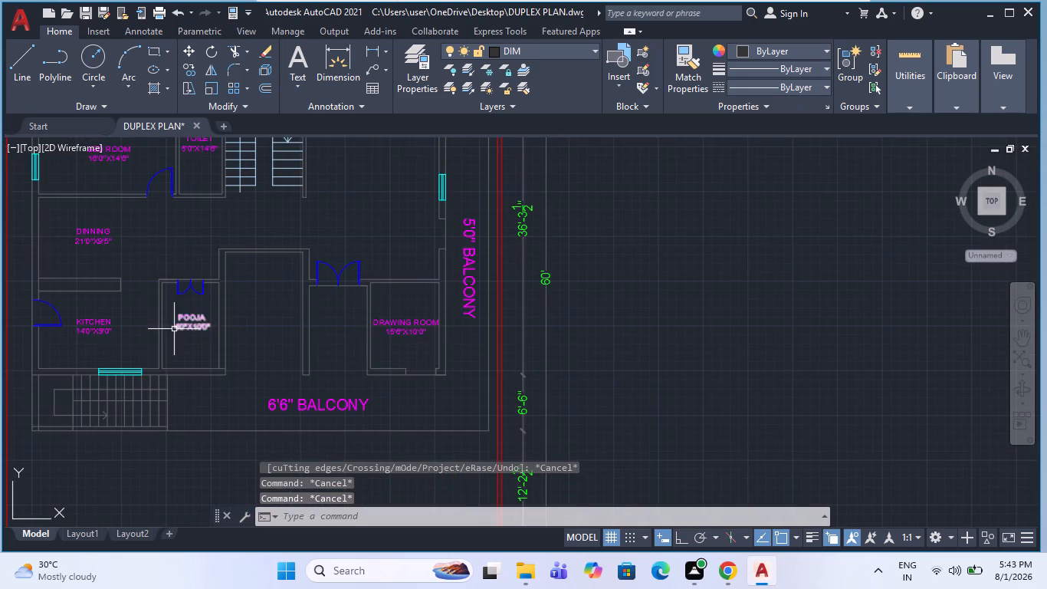
# Copy the POOJA room's double door to the opening in the drawing room's wall facing the 6'6" balcony.
pyautogui.scroll(2, 188, 295)
pyautogui.press('Escape')
pyautogui.click(239, 311)
pyautogui.click(177, 278)
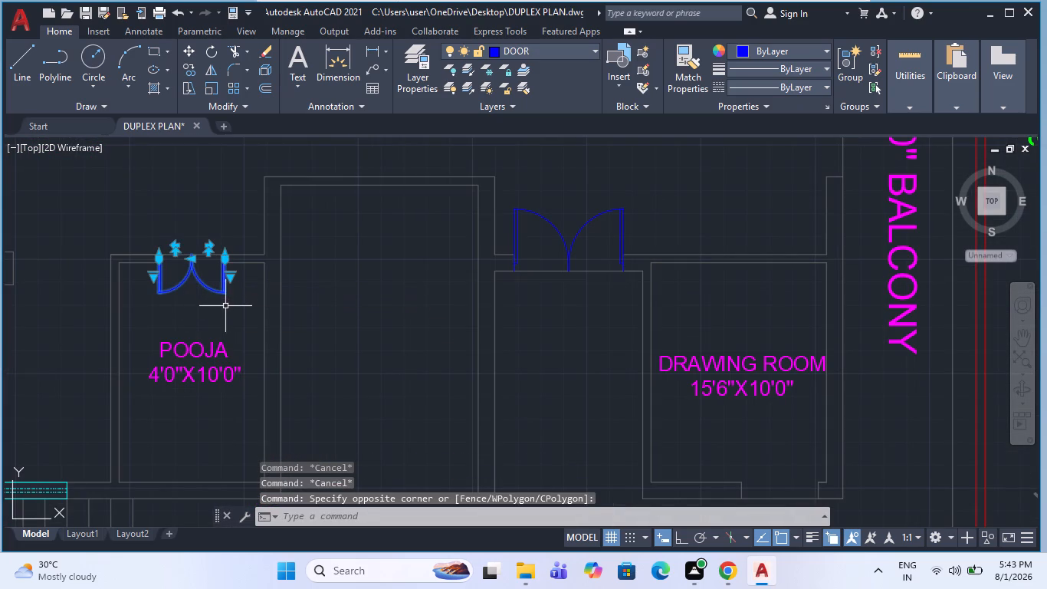
pyautogui.write('CO')
pyautogui.press('space')
pyautogui.click(225, 305)
pyautogui.scroll(-1, 205, 289)
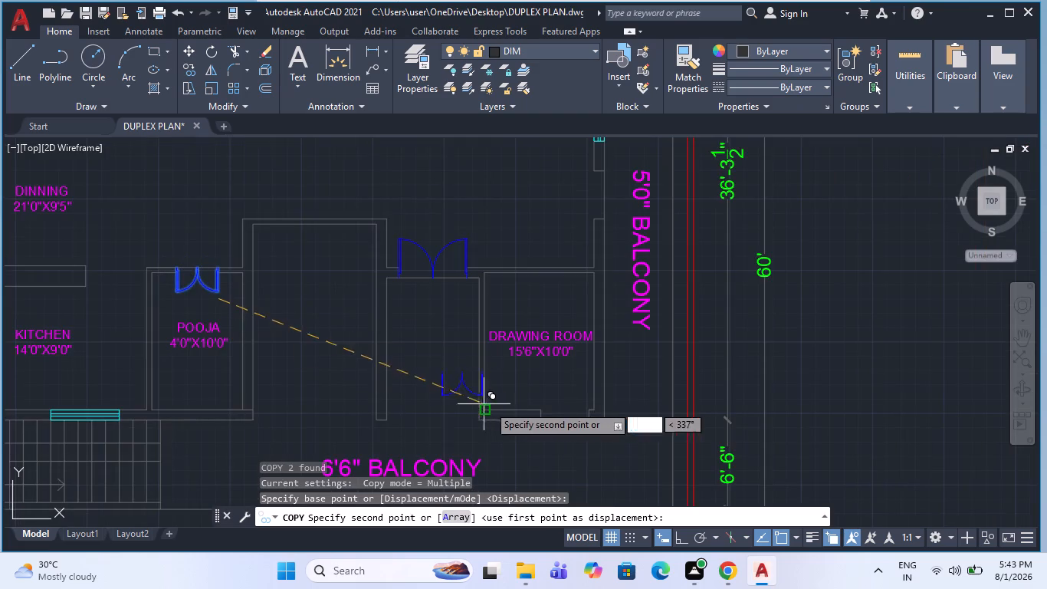
pyautogui.scroll(1, 515, 404)
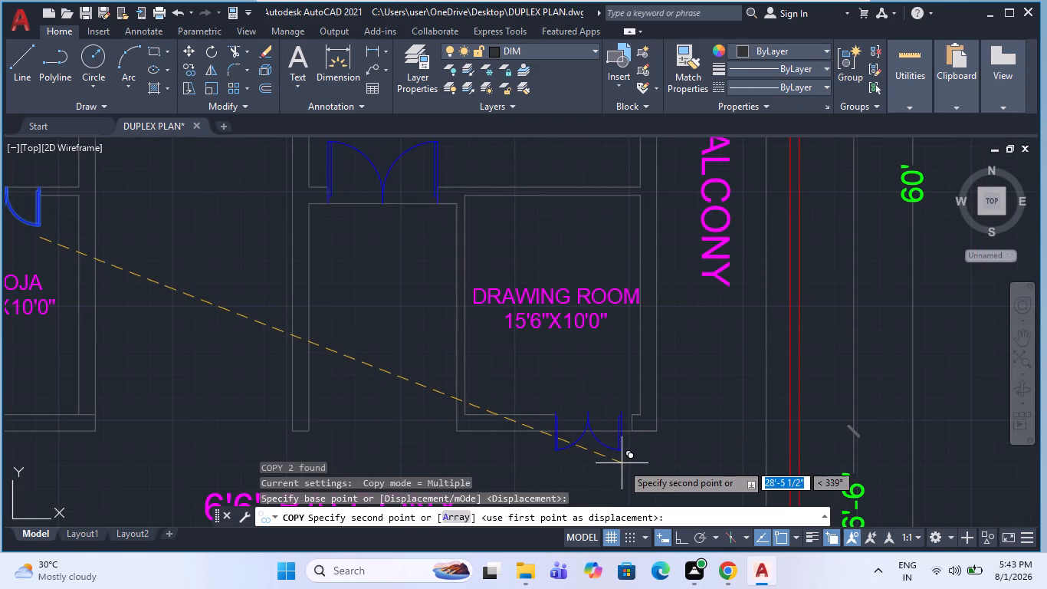
pyautogui.click(625, 466)
pyautogui.press('Escape')
pyautogui.scroll(2, 625, 466)
pyautogui.press('Escape')
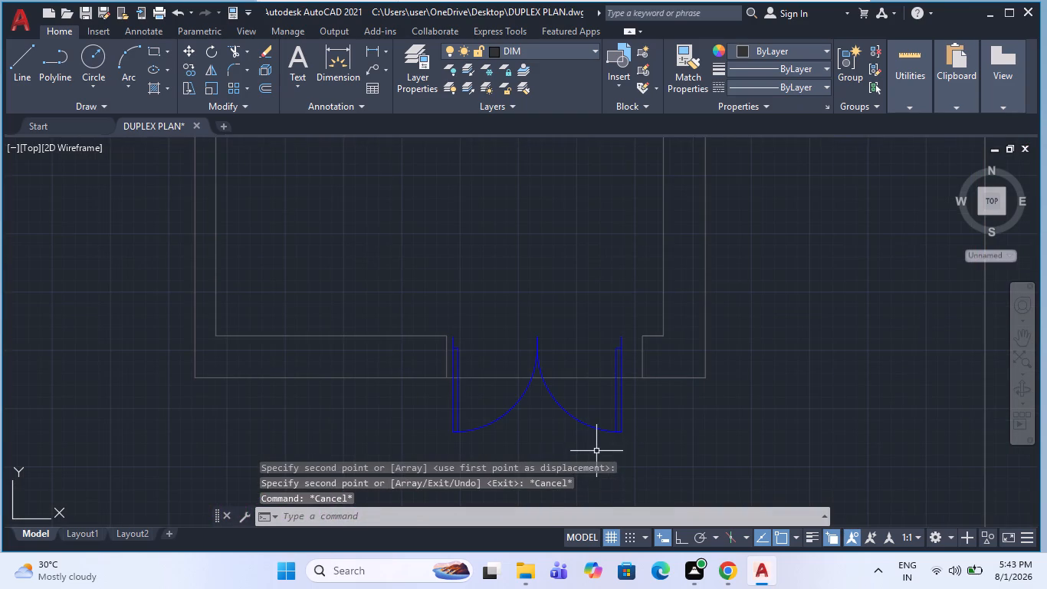
# Flip the copied door leaf nearest the 5'0" balcony so that it swings into the drawing room.
pyautogui.click(596, 451)
pyautogui.click(586, 413)
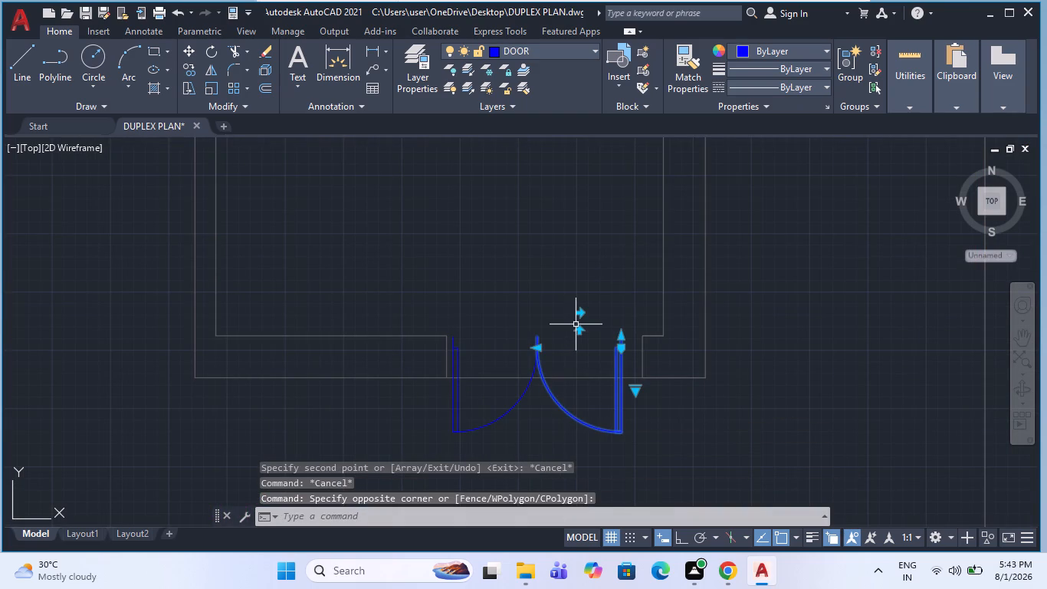
pyautogui.click(576, 330)
pyautogui.press('Escape')
# Delete the other copied door leaf, which still swings out toward the 6'6" balcony.
pyautogui.click(527, 436)
pyautogui.click(470, 407)
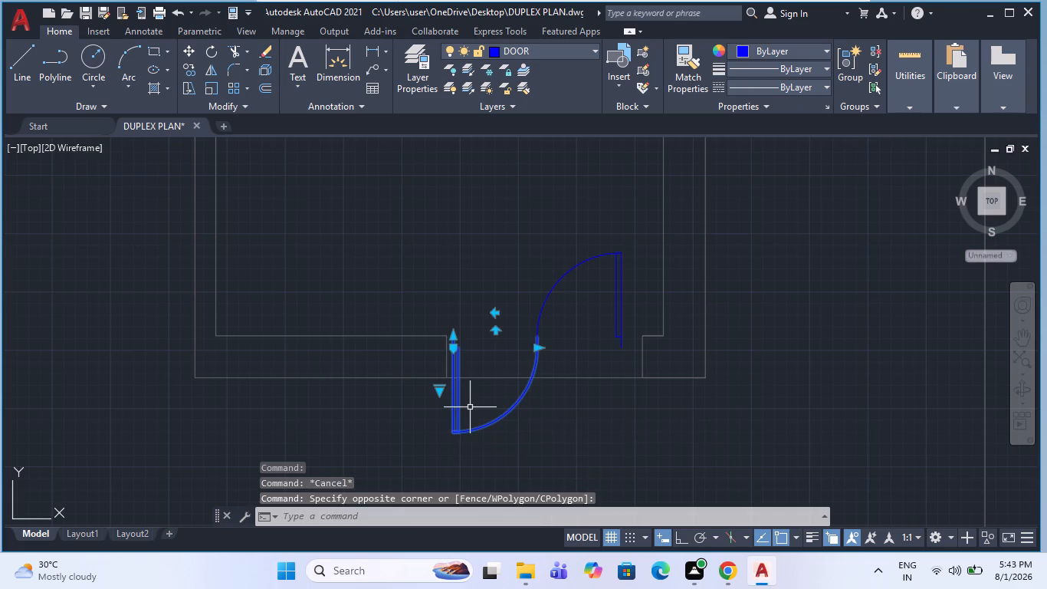
pyautogui.press('Delete')
# Scale the remaining drawing room door leaf by reference, taking its width as the reference and 2' as the new length.
pyautogui.click(563, 338)
pyautogui.click(491, 290)
pyautogui.write('SC')
pyautogui.press('space')
pyautogui.click(621, 354)
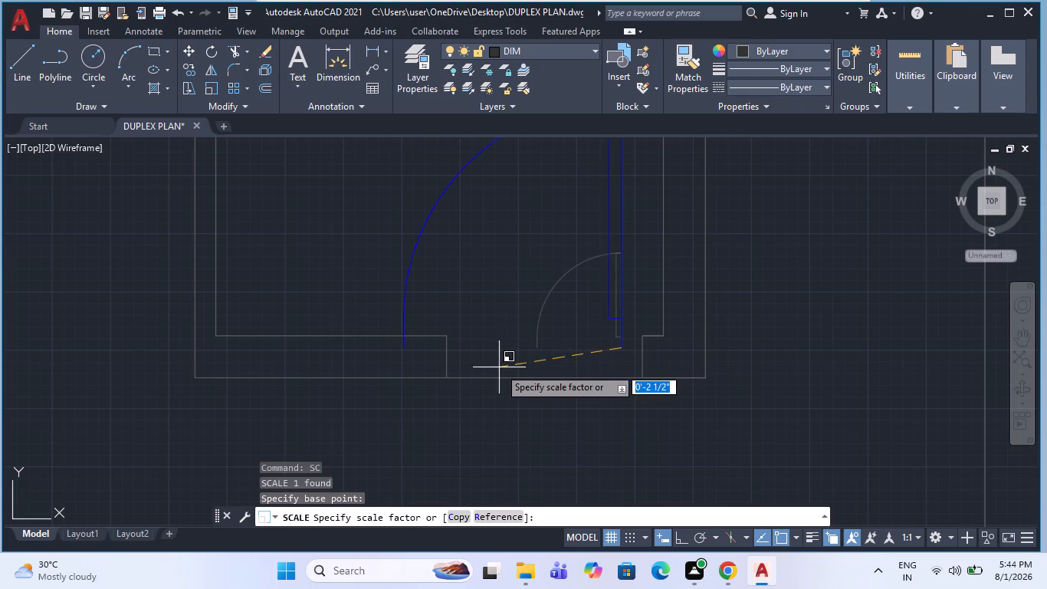
pyautogui.press('r')
pyautogui.press('space')
pyautogui.click(626, 355)
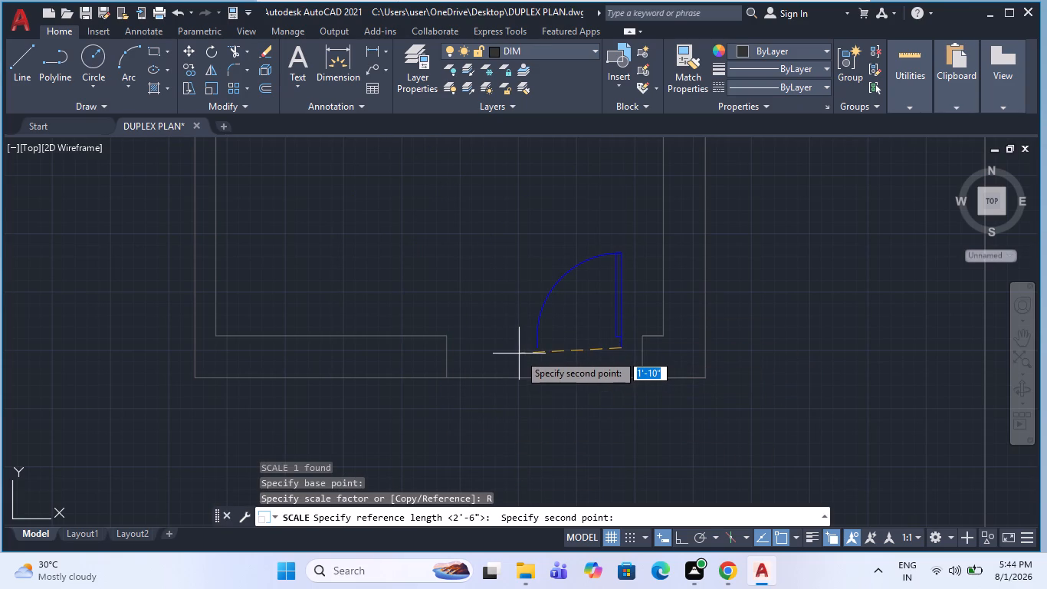
pyautogui.click(540, 352)
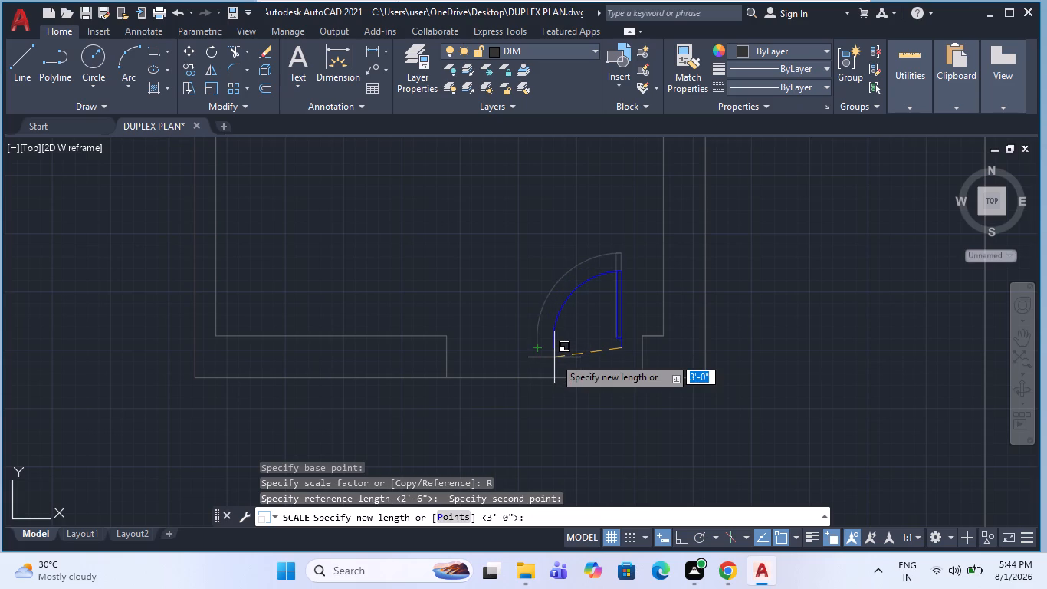
pyautogui.write("2'")
pyautogui.press('Return')
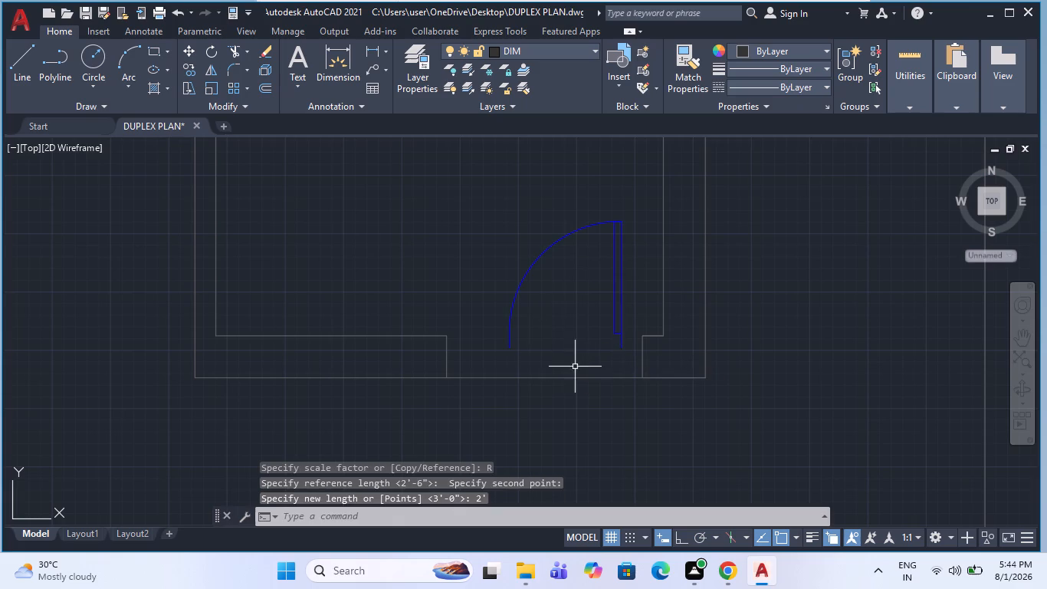
# Move the drawing room door leaf so its hinge end sits on the outer corner of the opening's jamb.
pyautogui.click(632, 300)
pyautogui.click(605, 291)
pyautogui.press('m')
pyautogui.press('space')
pyautogui.click(617, 347)
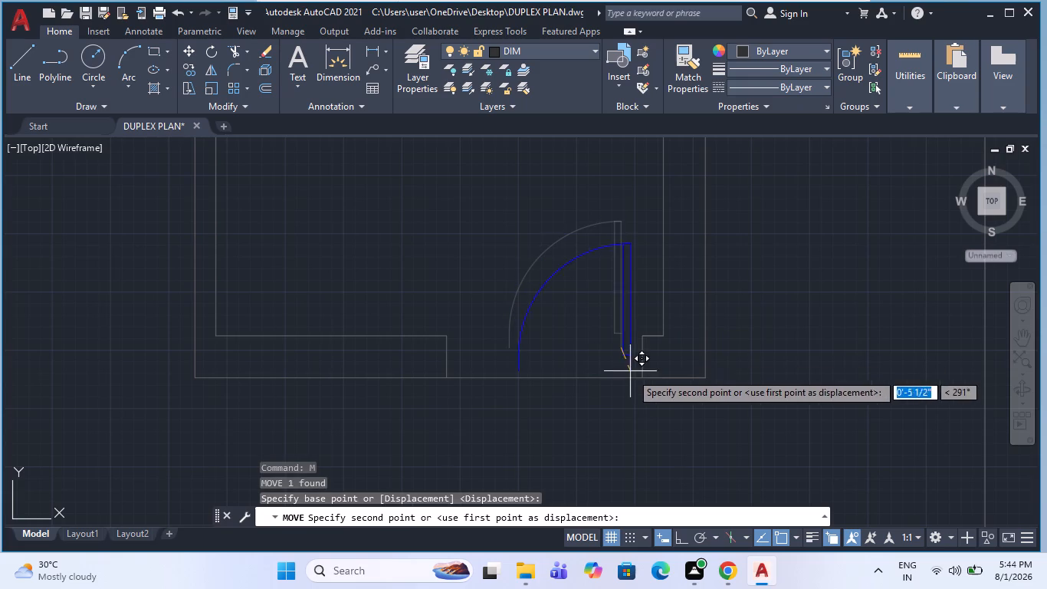
pyautogui.click(644, 373)
pyautogui.press('Escape')
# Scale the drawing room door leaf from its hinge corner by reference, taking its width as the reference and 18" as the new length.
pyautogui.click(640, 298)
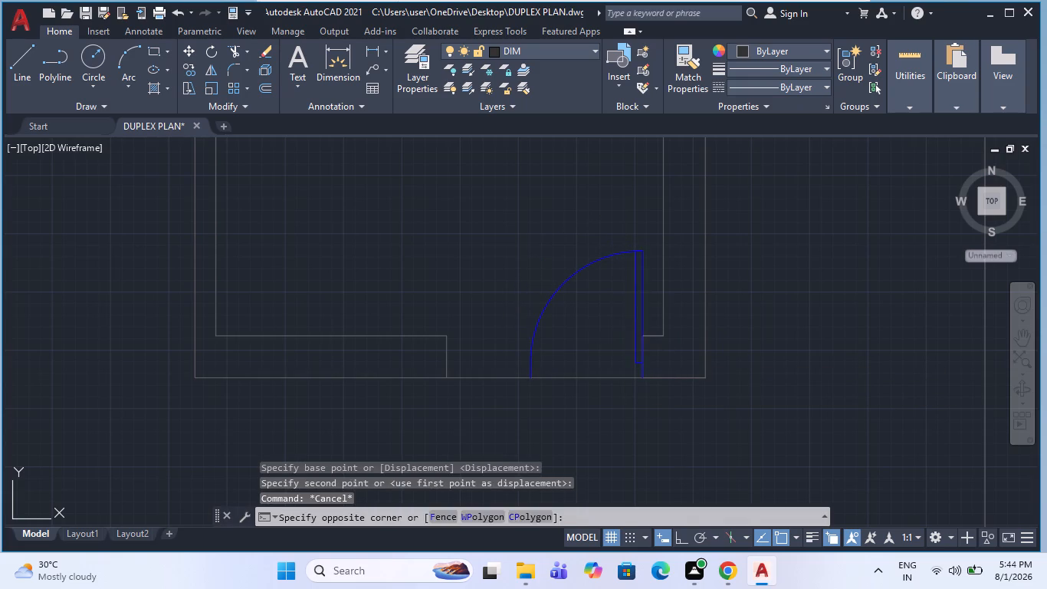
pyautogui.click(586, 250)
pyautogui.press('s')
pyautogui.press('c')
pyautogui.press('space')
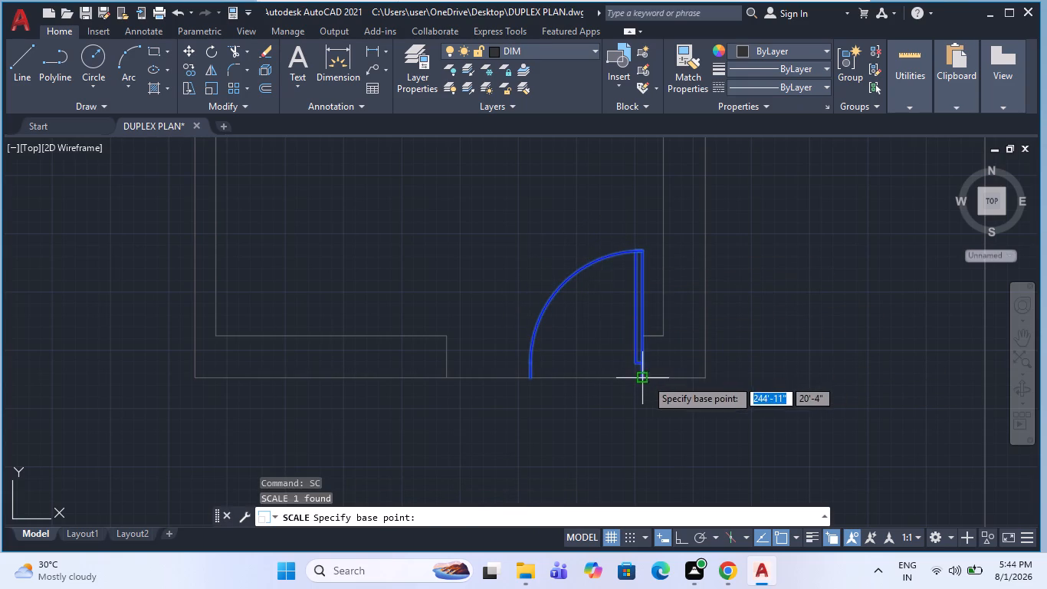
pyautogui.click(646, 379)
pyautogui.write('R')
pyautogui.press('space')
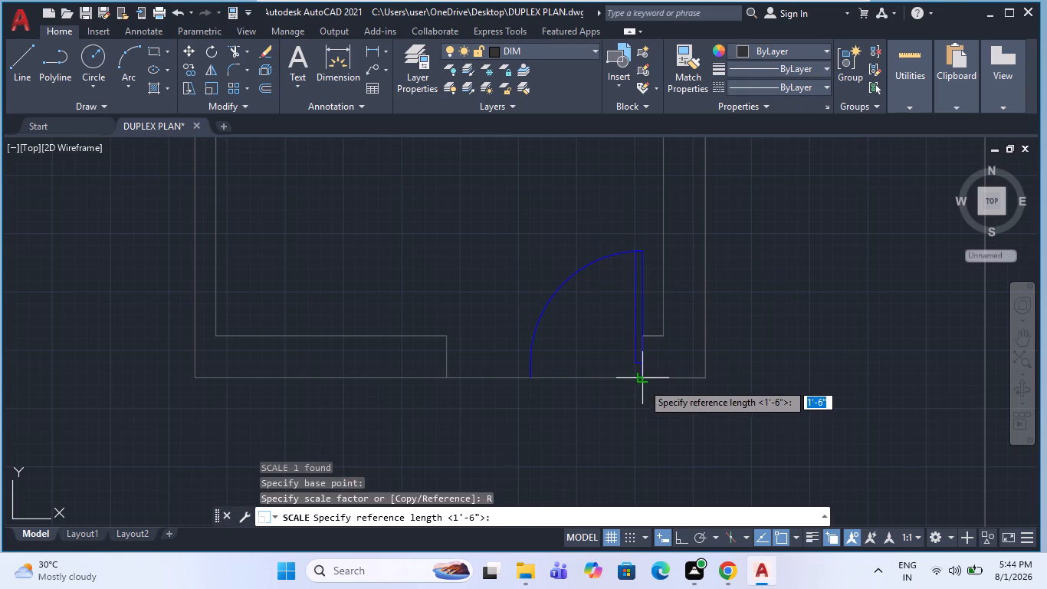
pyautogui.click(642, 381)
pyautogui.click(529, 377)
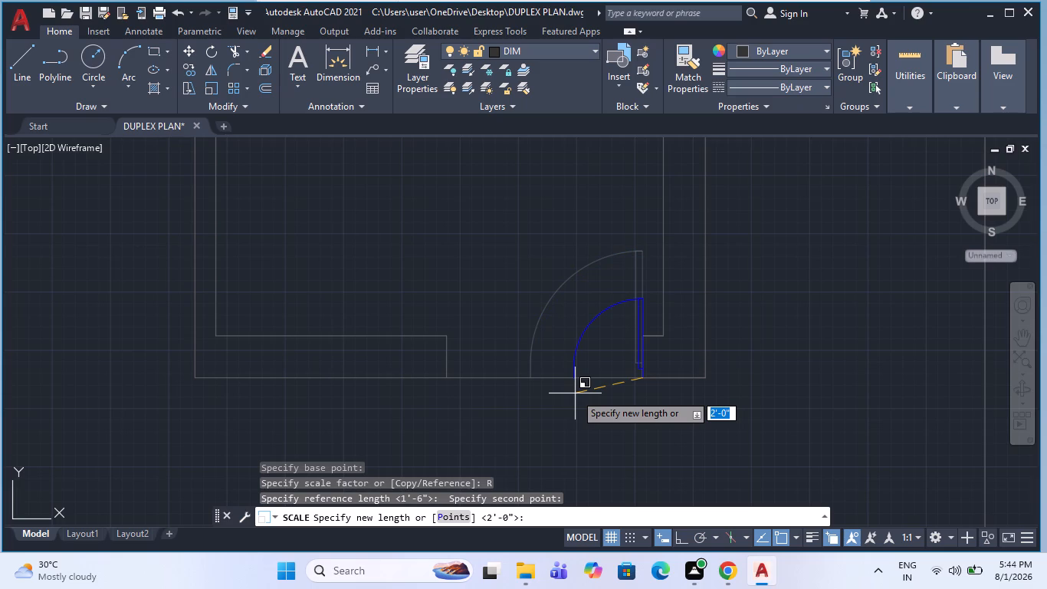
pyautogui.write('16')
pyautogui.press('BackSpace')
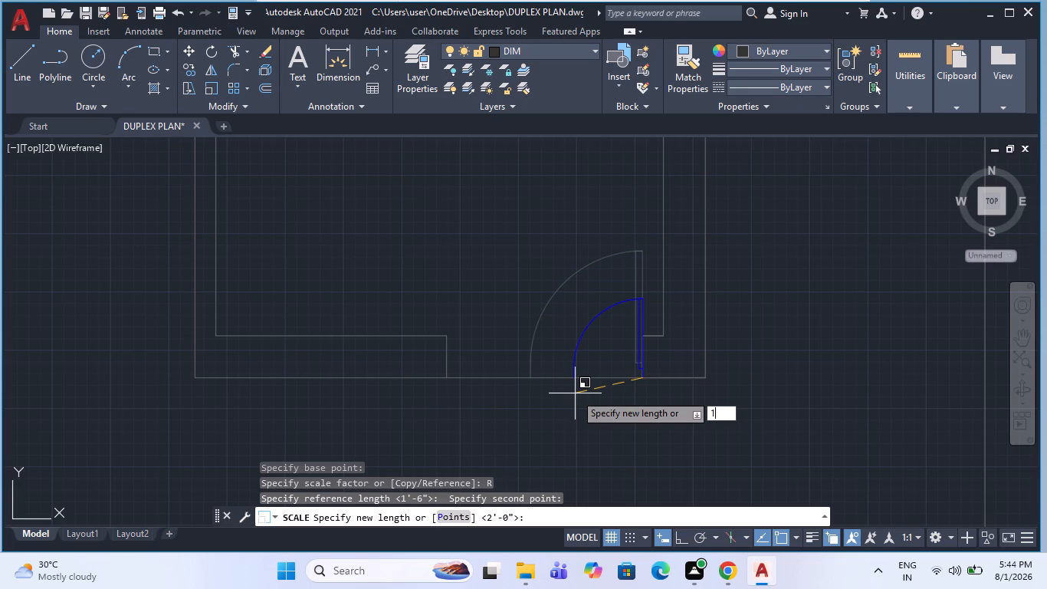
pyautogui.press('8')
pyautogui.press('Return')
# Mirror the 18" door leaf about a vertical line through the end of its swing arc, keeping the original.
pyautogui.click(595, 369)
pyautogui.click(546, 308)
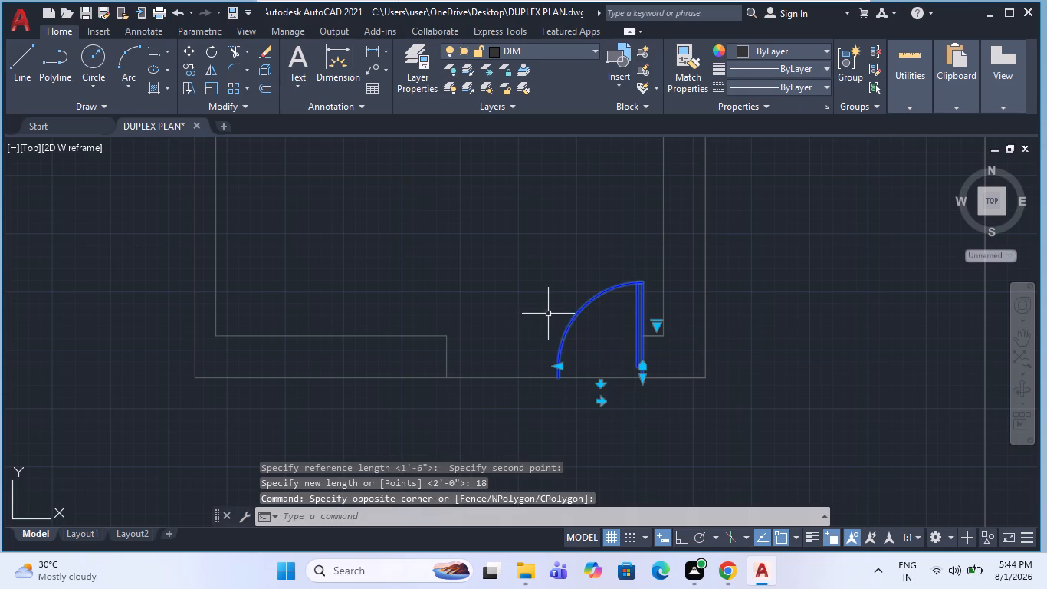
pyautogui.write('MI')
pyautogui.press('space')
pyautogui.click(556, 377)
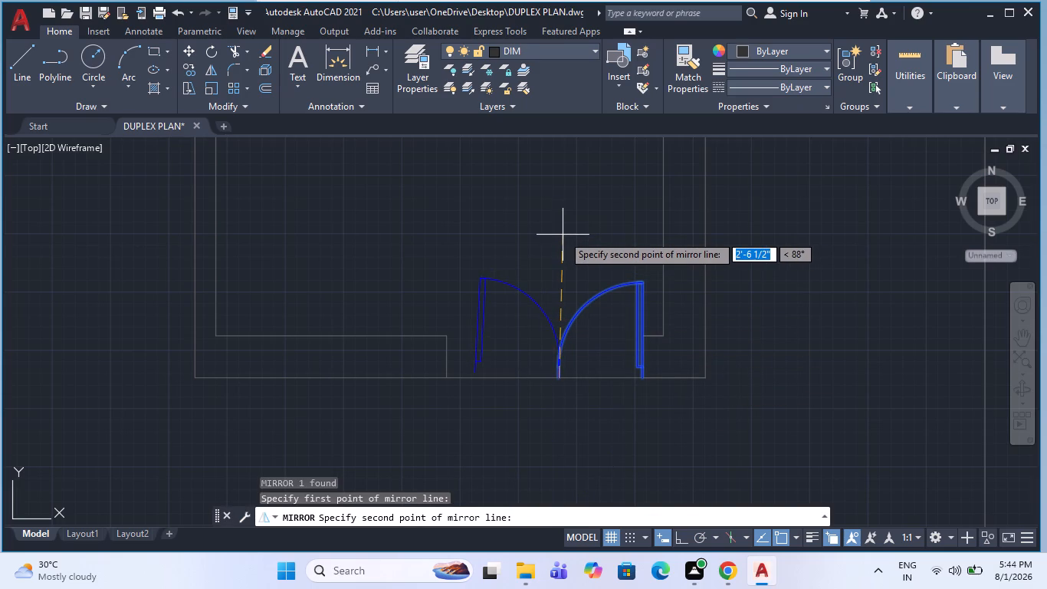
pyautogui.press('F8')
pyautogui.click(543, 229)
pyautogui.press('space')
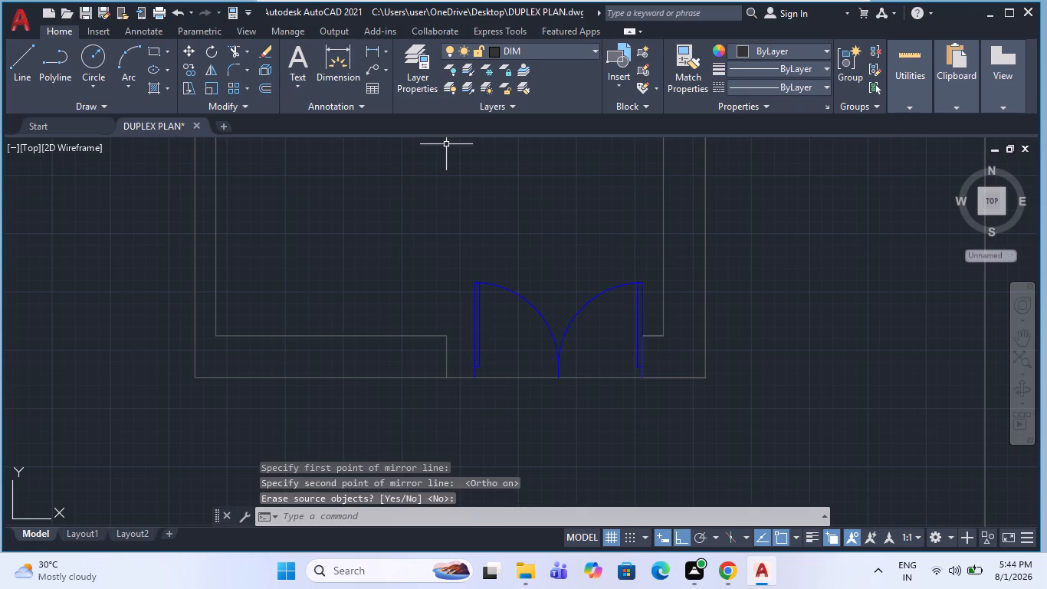
# Measure the width of the drawing room door opening between its two jambs with a linear dimension.
pyautogui.click(369, 48)
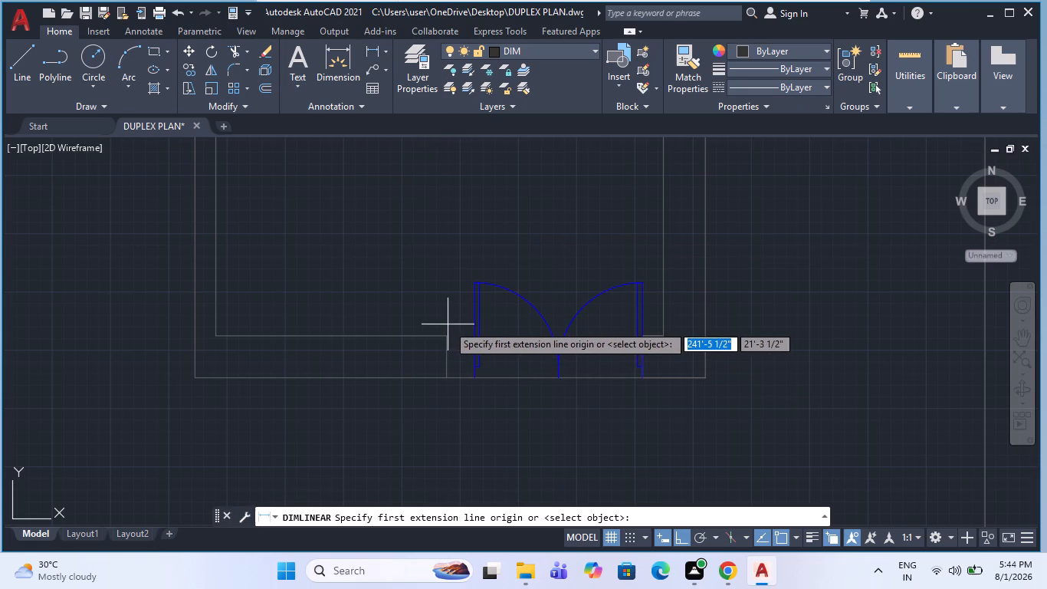
pyautogui.click(448, 331)
pyautogui.click(644, 338)
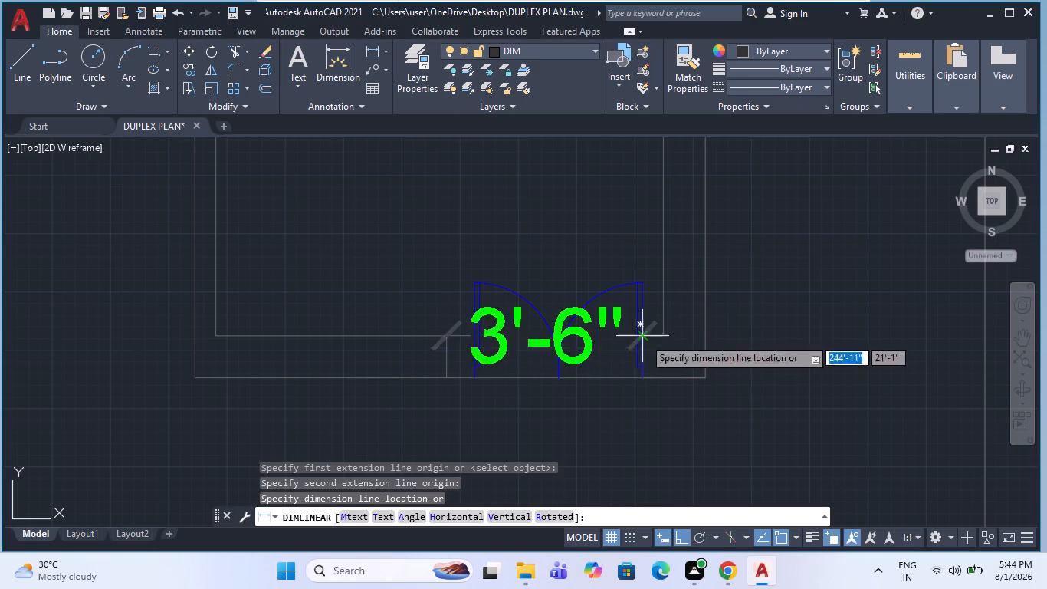
pyautogui.press('Escape')
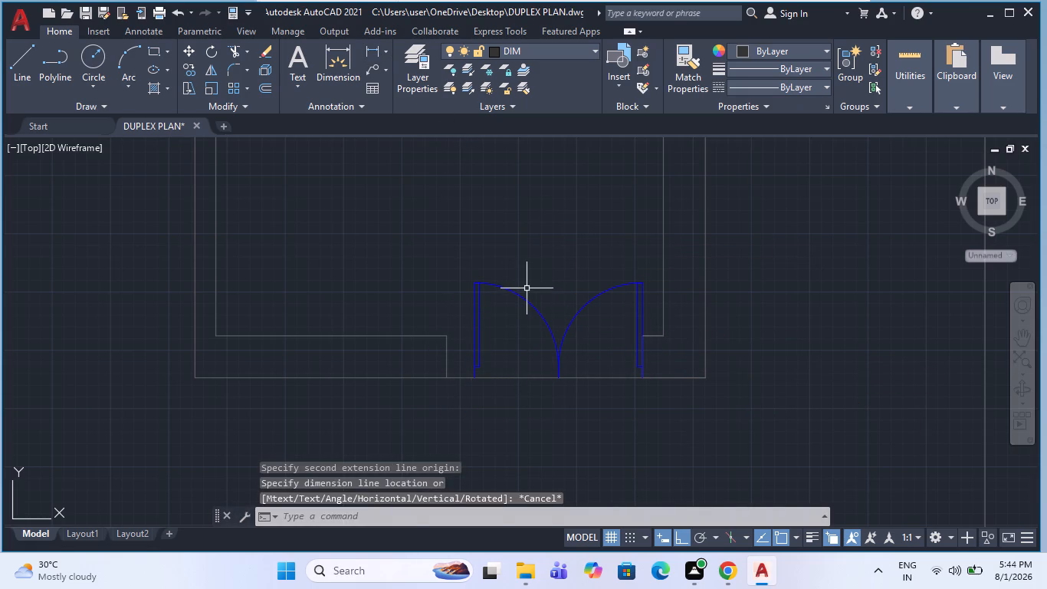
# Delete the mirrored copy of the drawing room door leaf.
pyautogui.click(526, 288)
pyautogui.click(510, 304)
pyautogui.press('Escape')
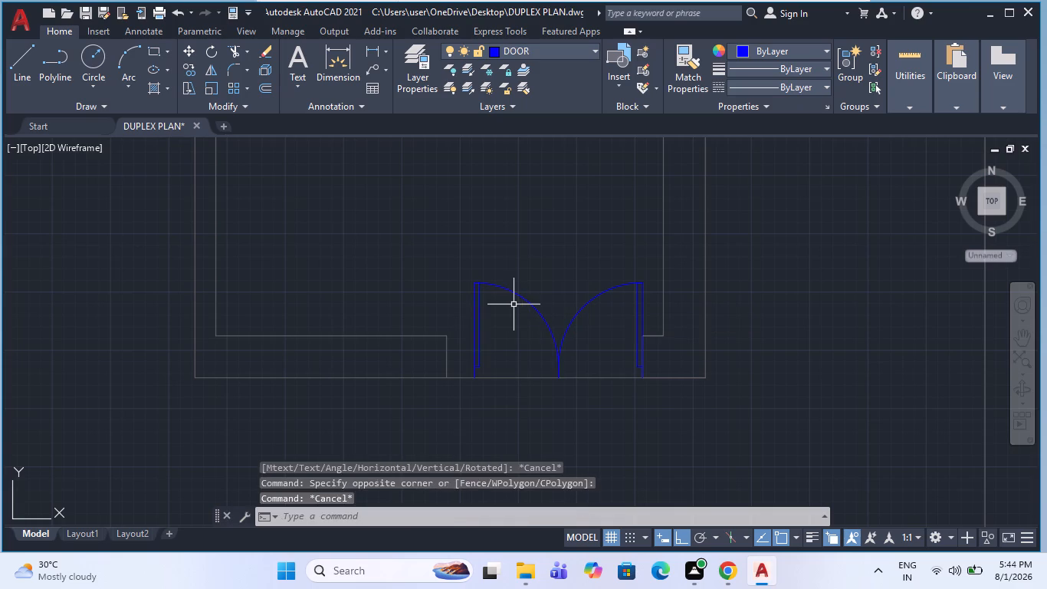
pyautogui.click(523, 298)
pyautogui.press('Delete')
# Scale the remaining drawing room door leaf from its hinge corner by reference, using its width and a new length of 21".
pyautogui.click(583, 320)
pyautogui.click(566, 303)
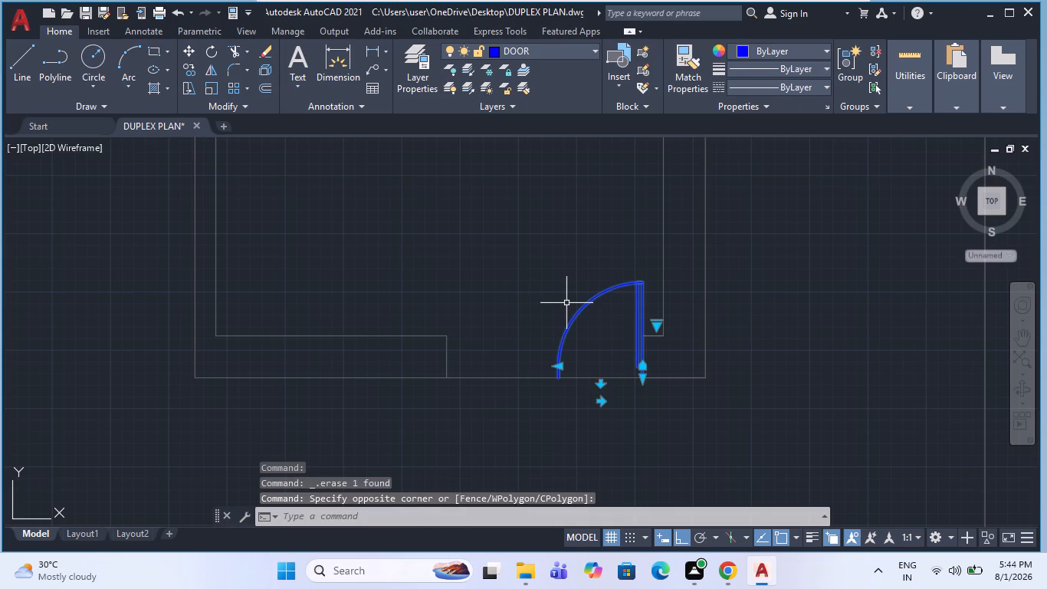
pyautogui.write('SC')
pyautogui.press('space')
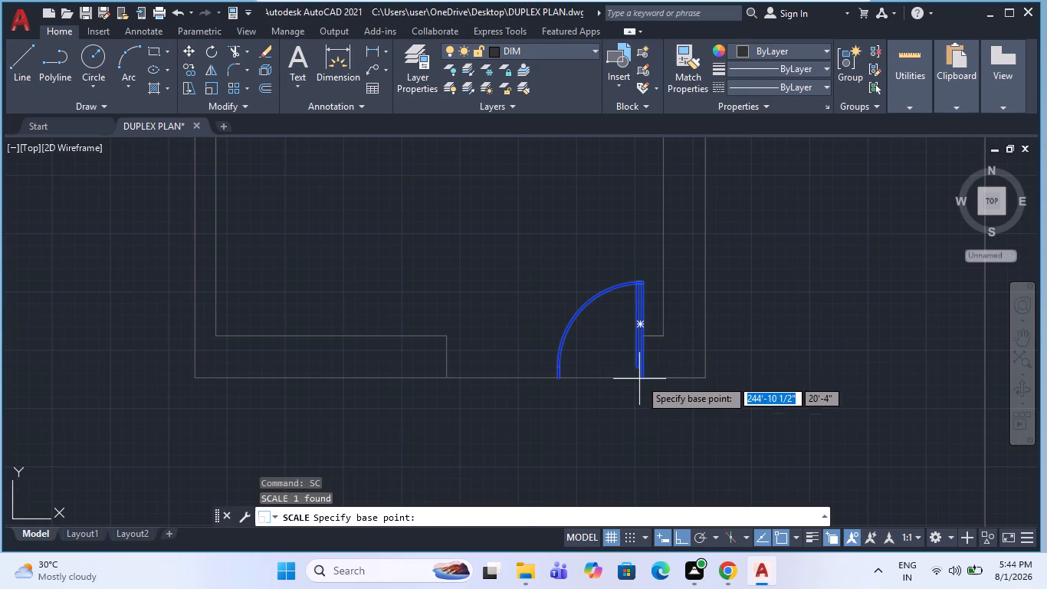
pyautogui.click(645, 381)
pyautogui.press('r')
pyautogui.press('space')
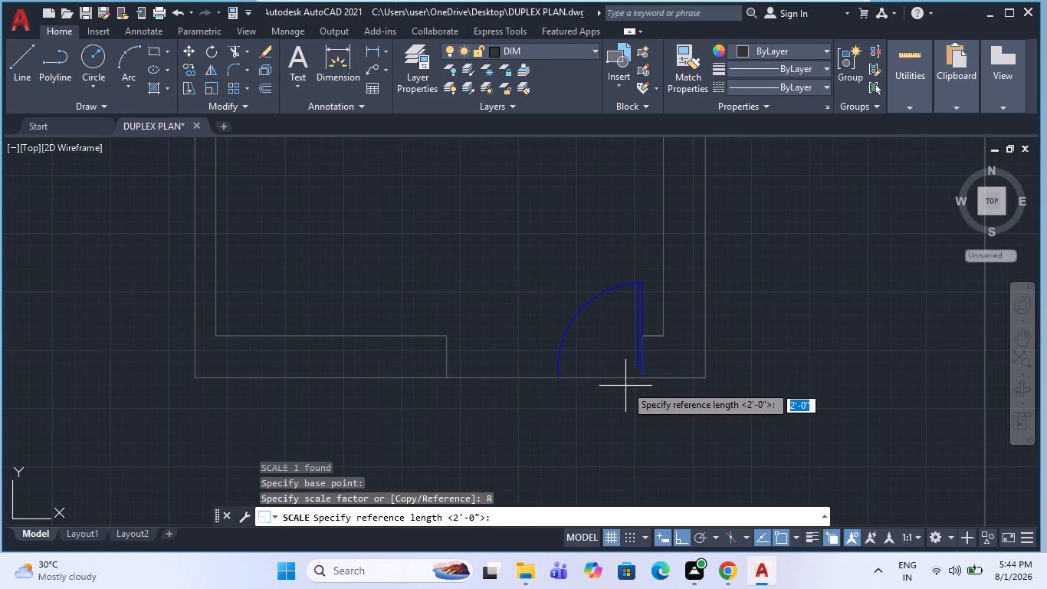
pyautogui.click(642, 383)
pyautogui.click(561, 377)
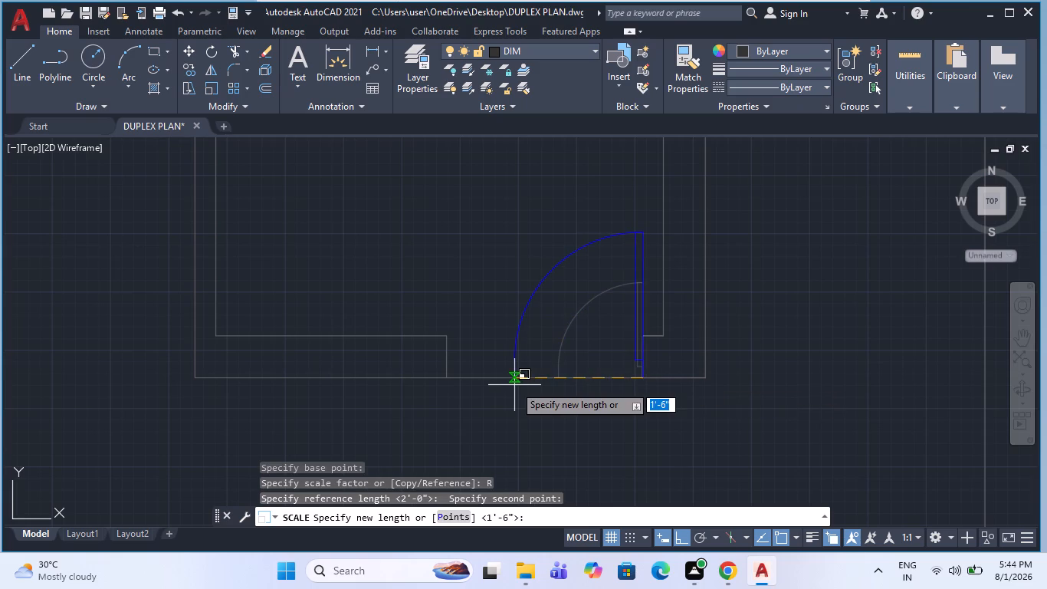
pyautogui.press('2')
pyautogui.write('1')
pyautogui.press('space')
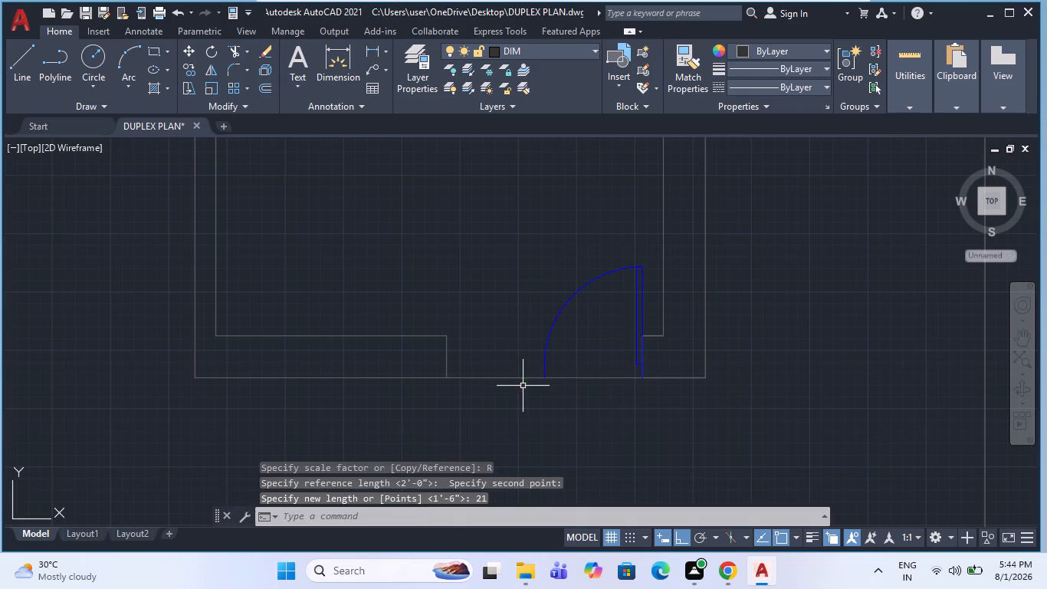
# Mirror the 21" door leaf about a vertical line through its arc's end, keeping the original to form a double door.
pyautogui.click(556, 369)
pyautogui.click(537, 330)
pyautogui.write('MI')
pyautogui.press('space')
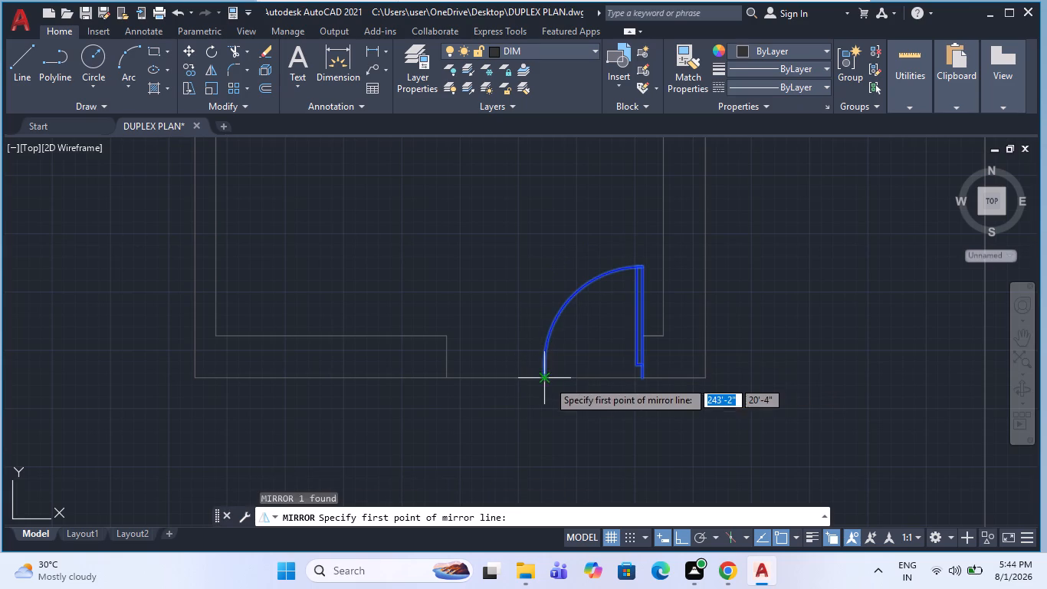
pyautogui.click(548, 380)
pyautogui.click(556, 271)
pyautogui.press('space')
pyautogui.scroll(-2, 487, 348)
pyautogui.press('Escape')
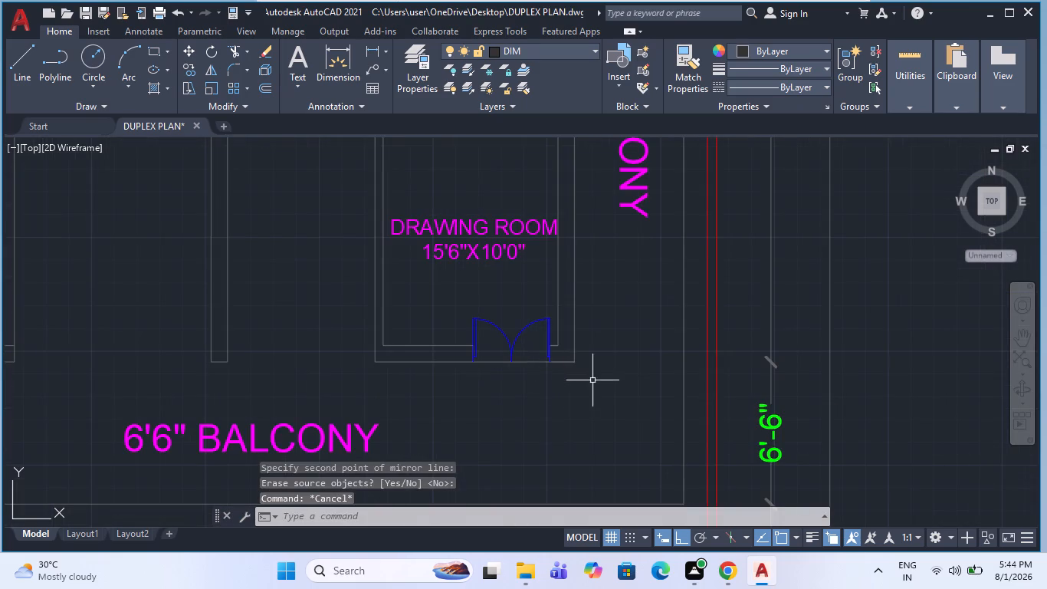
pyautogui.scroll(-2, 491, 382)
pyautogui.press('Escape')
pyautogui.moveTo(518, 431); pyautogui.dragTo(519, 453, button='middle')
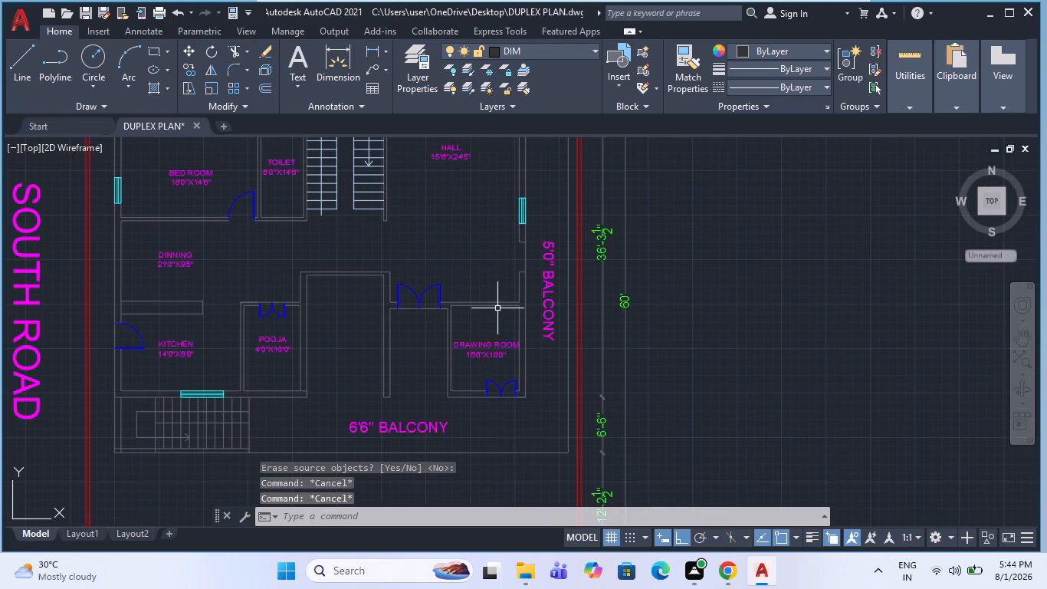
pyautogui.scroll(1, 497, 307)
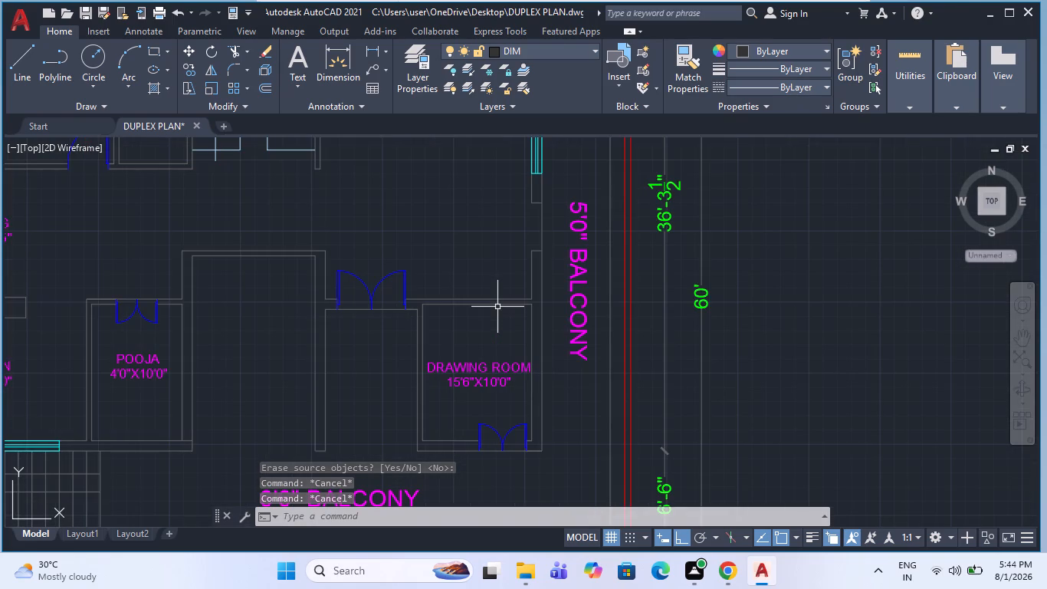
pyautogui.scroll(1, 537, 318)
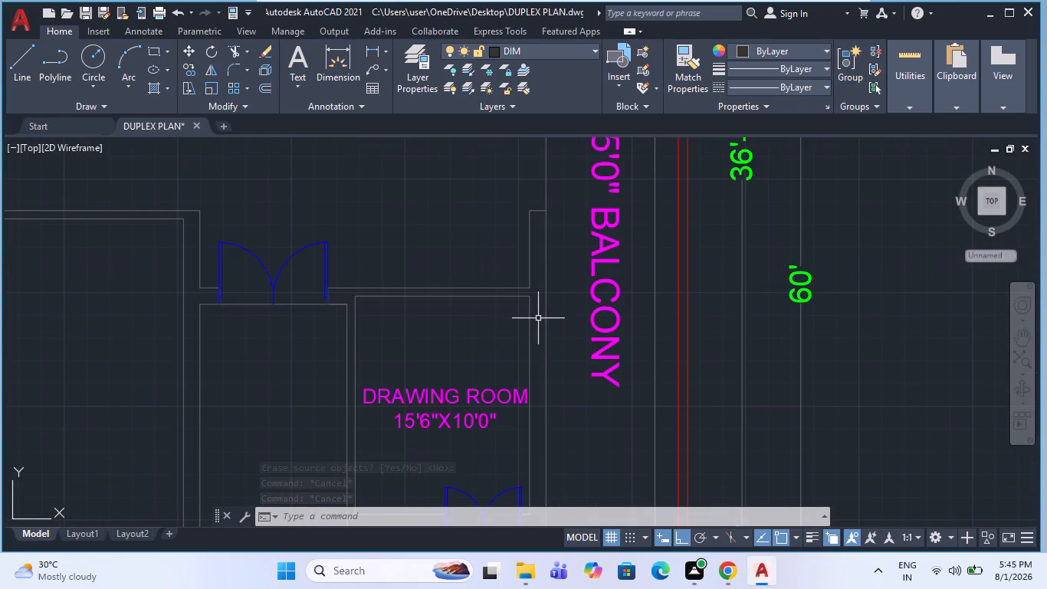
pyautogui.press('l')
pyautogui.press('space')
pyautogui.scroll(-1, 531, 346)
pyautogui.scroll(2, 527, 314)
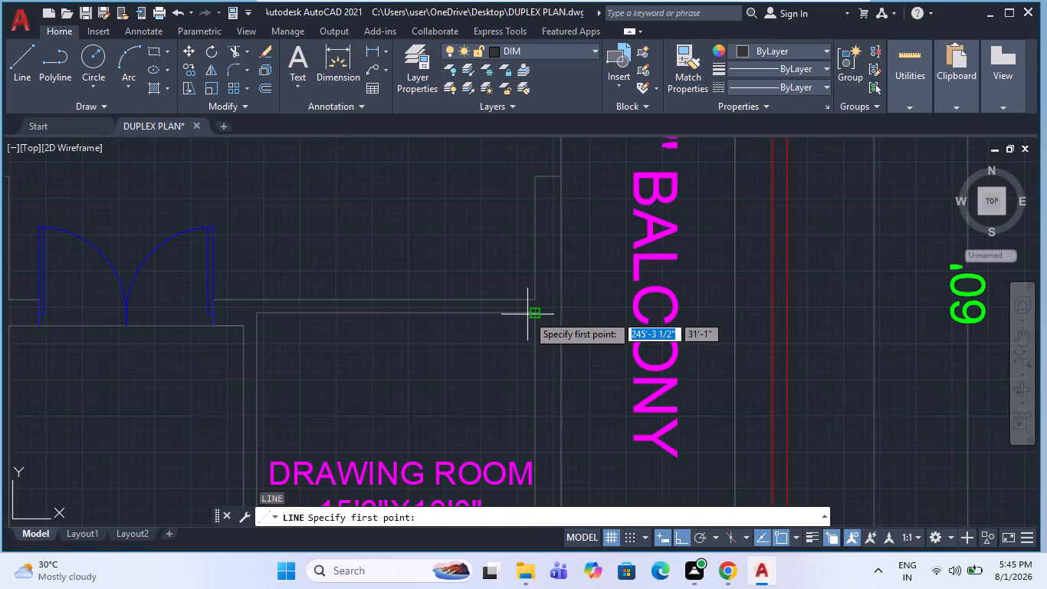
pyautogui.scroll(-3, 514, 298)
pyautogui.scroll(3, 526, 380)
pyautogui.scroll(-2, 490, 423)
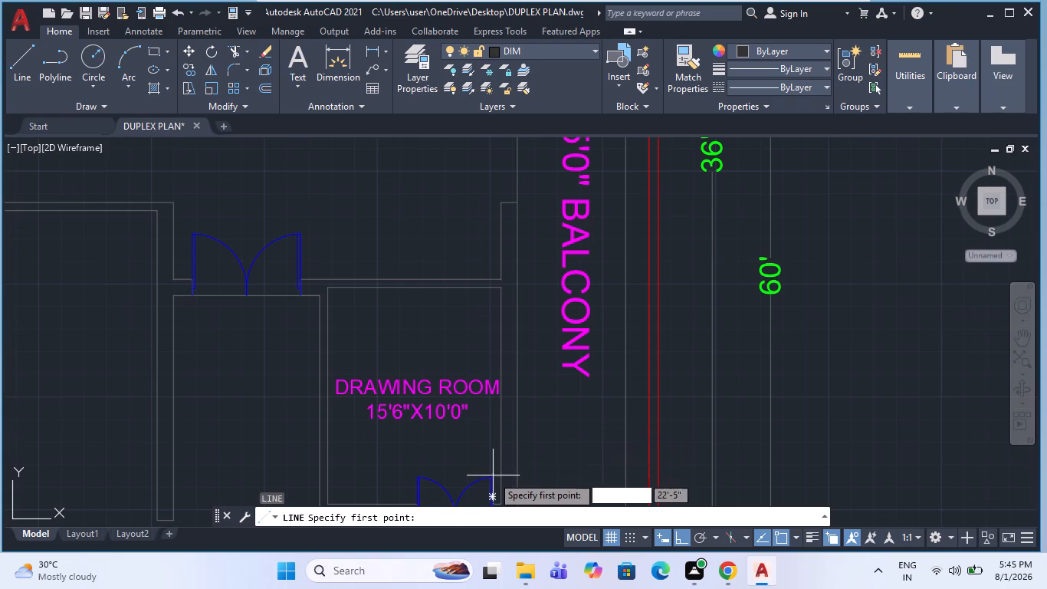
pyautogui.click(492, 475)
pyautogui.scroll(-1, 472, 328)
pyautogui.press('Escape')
# Draw a vertical line from the double door's jamb nearest the 5'0" balcony up to the far face of the drawing room's upper wall.
pyautogui.scroll(2, 488, 413)
pyautogui.press('space')
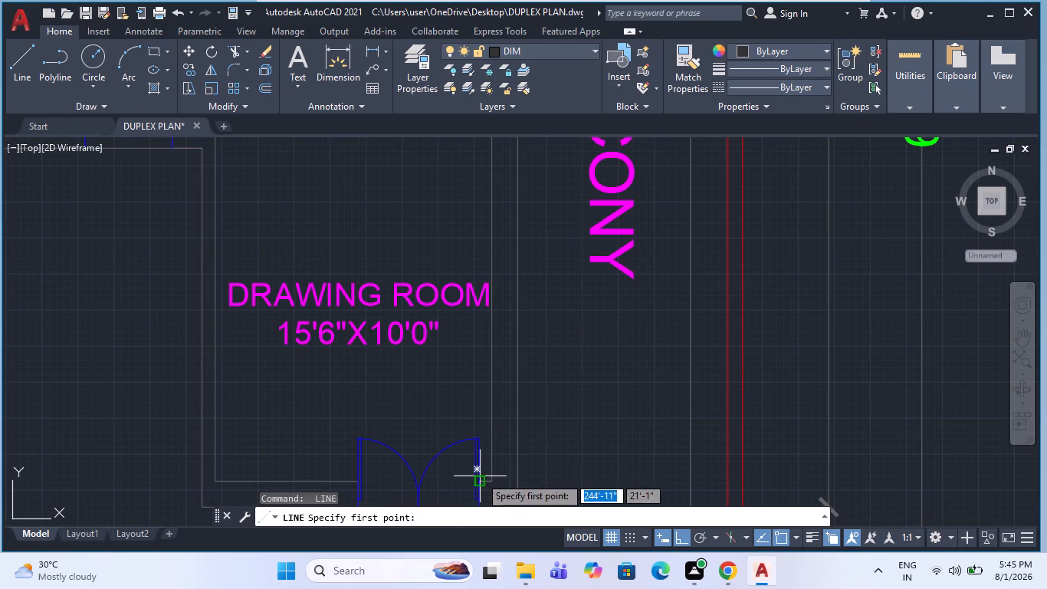
pyautogui.click(480, 476)
pyautogui.scroll(-2, 479, 268)
pyautogui.scroll(1, 466, 190)
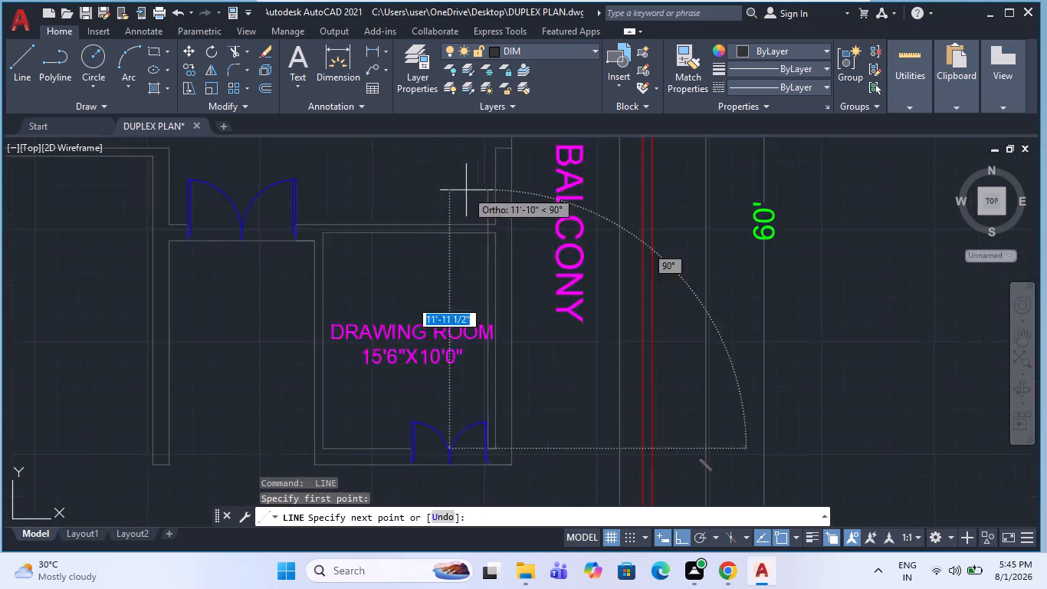
pyautogui.scroll(1, 471, 190)
pyautogui.click(497, 243)
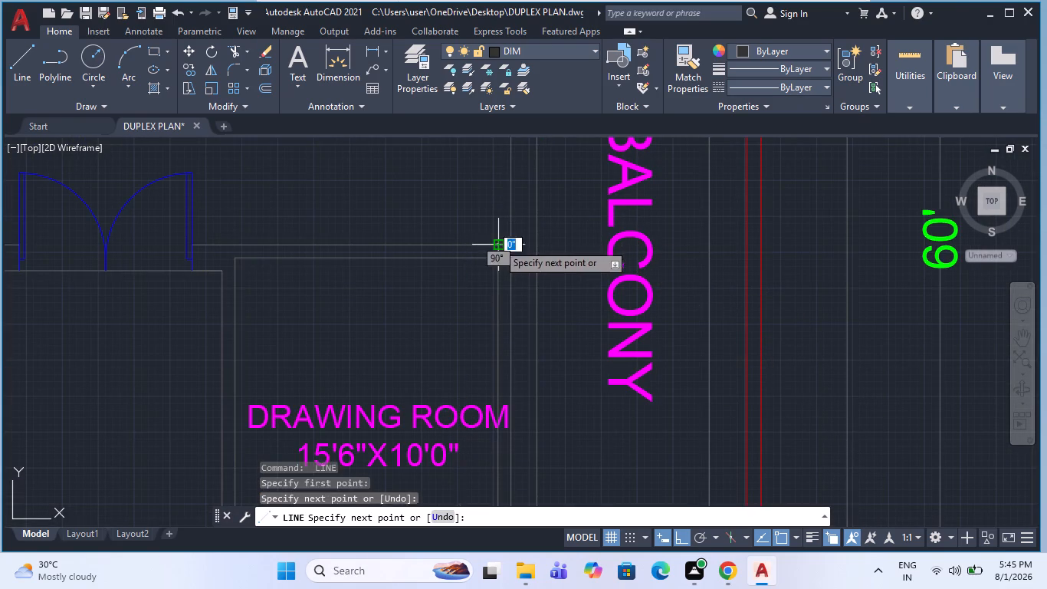
pyautogui.press('Escape')
# Trim and erase the vertical line inside the drawing room, leaving only its short segment across the upper wall.
pyautogui.write('TR')
pyautogui.press('space')
pyautogui.moveTo(502, 293); pyautogui.dragTo(474, 309)
pyautogui.scroll(-2, 487, 282)
pyautogui.press('Escape')
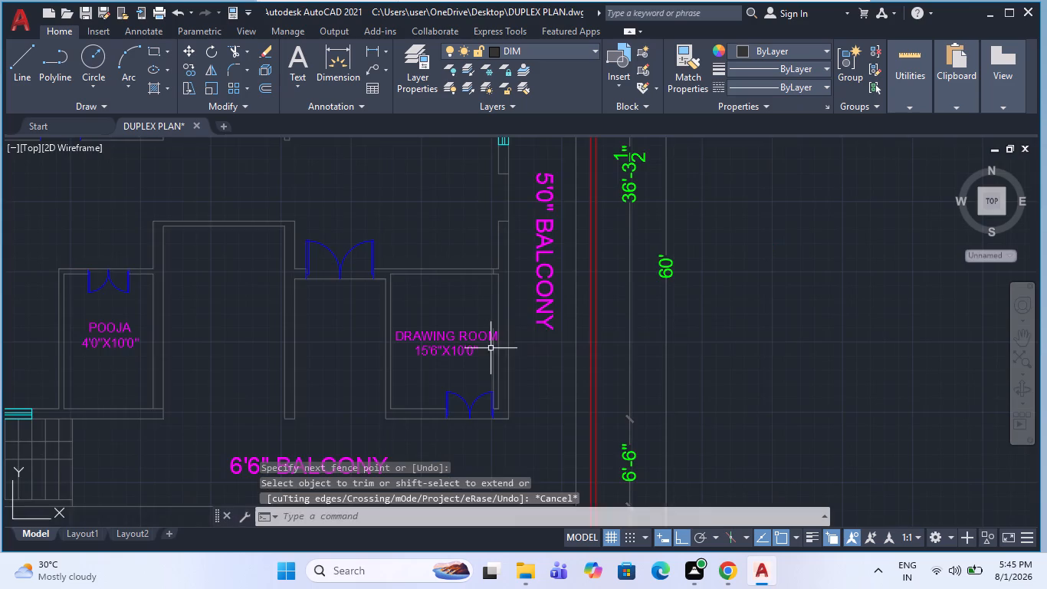
pyautogui.scroll(2, 491, 348)
pyautogui.click(497, 365)
pyautogui.press('Delete')
pyautogui.scroll(-1, 497, 364)
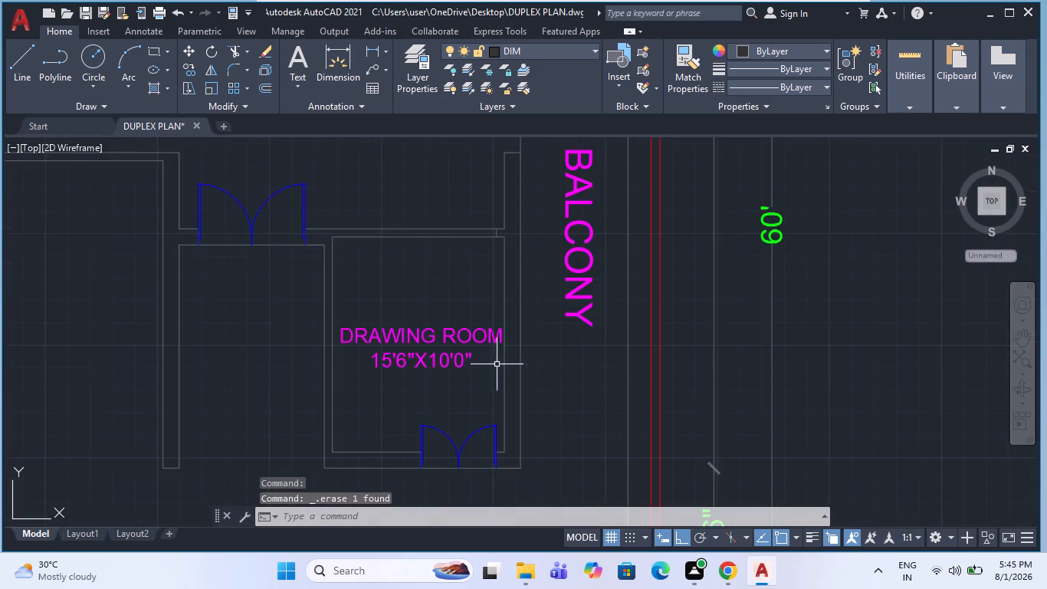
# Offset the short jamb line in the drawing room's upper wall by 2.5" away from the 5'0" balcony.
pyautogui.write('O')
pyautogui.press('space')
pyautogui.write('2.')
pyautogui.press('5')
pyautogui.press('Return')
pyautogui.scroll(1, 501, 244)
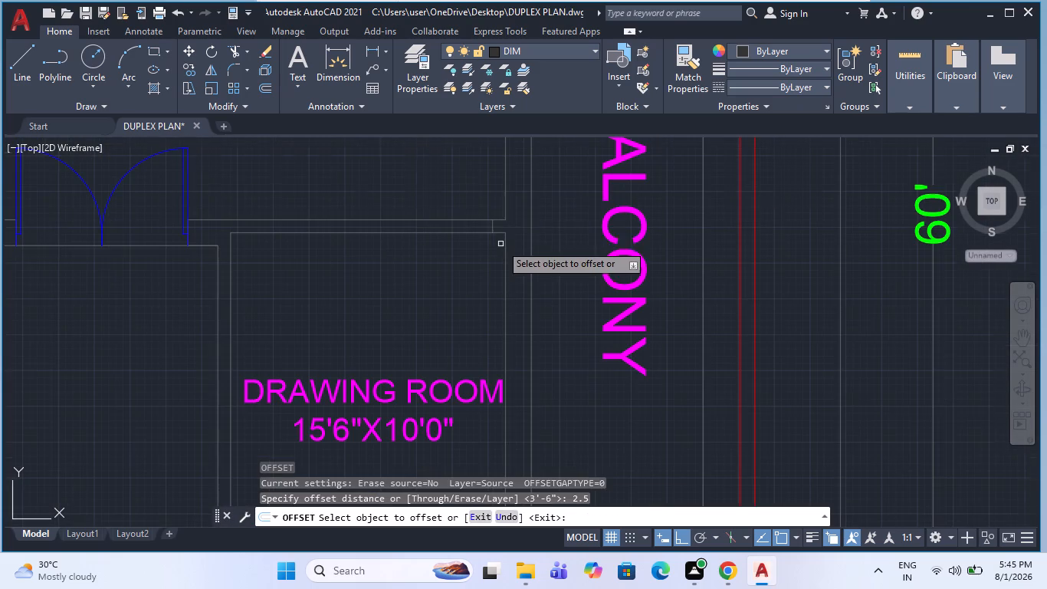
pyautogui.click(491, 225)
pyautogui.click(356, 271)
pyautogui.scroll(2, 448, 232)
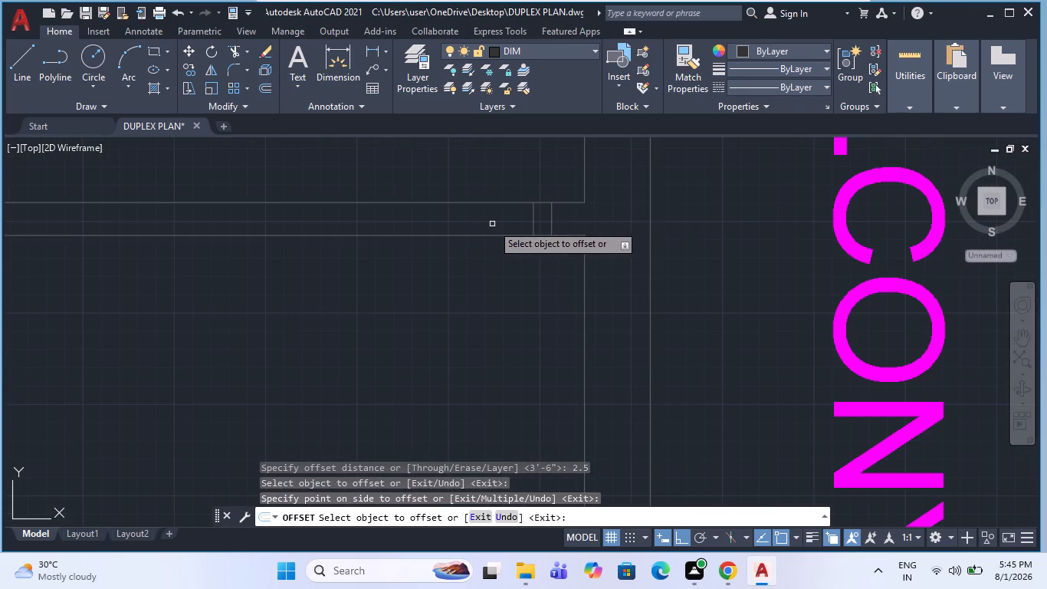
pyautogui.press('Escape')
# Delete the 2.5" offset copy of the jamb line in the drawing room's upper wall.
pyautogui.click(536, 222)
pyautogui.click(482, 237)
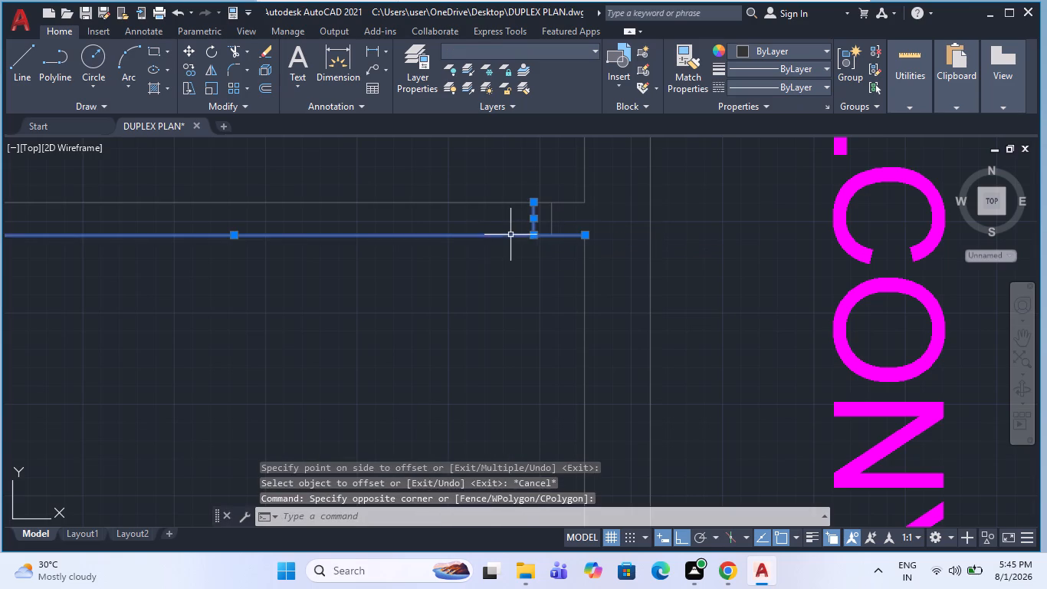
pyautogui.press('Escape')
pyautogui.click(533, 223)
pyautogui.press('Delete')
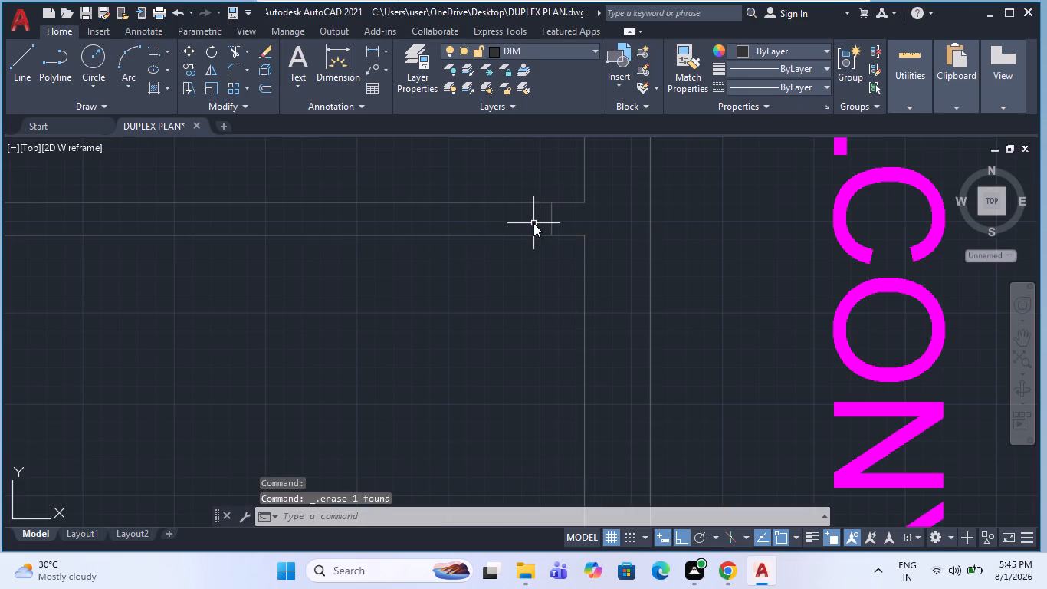
# Offset the jamb line in the drawing room's upper wall by 2.5' away from the 5'0" balcony.
pyautogui.write("O 2.5'")
pyautogui.press('Return')
pyautogui.click(551, 216)
pyautogui.click(328, 242)
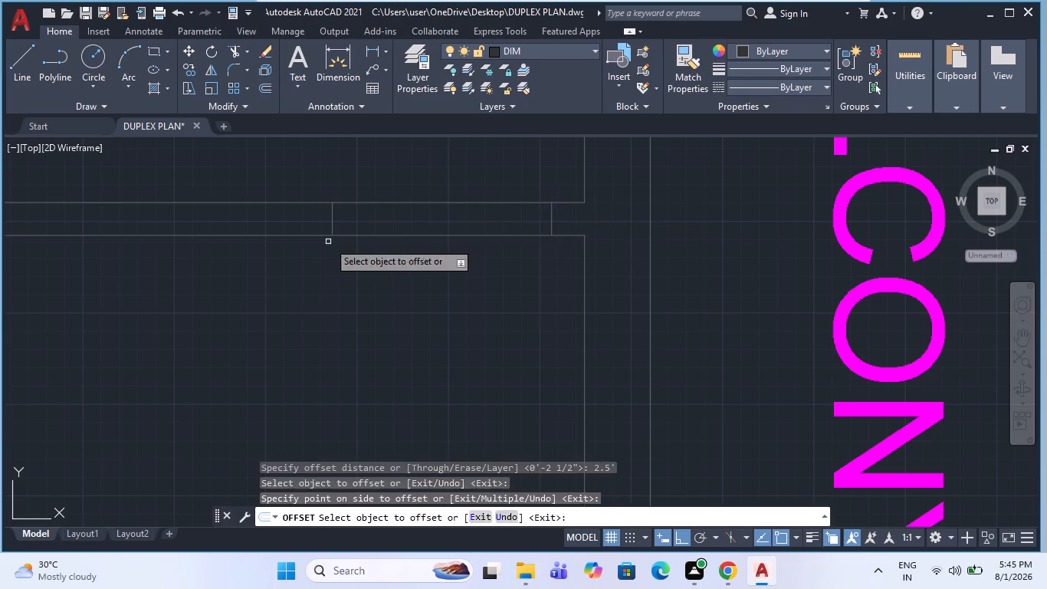
pyautogui.press('Escape')
# Trim both faces of the drawing room's upper wall between the two jamb lines to cut the door opening.
pyautogui.press('t')
pyautogui.press('r')
pyautogui.press('space')
pyautogui.moveTo(484, 184); pyautogui.dragTo(436, 285)
pyautogui.press('Escape')
pyautogui.scroll(-3, 436, 285)
pyautogui.press('Escape')
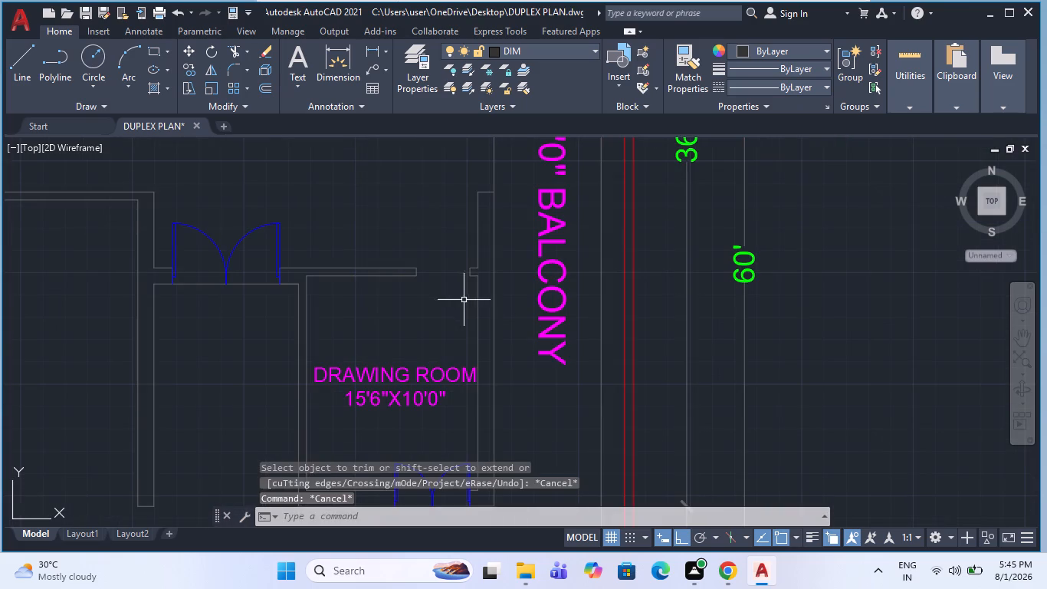
# Draw a 2'-6" line across the drawing room's upper-wall door opening, joining the midpoints of its two jambs.
pyautogui.scroll(1, 450, 274)
pyautogui.press('l')
pyautogui.press('space')
pyautogui.scroll(2, 448, 265)
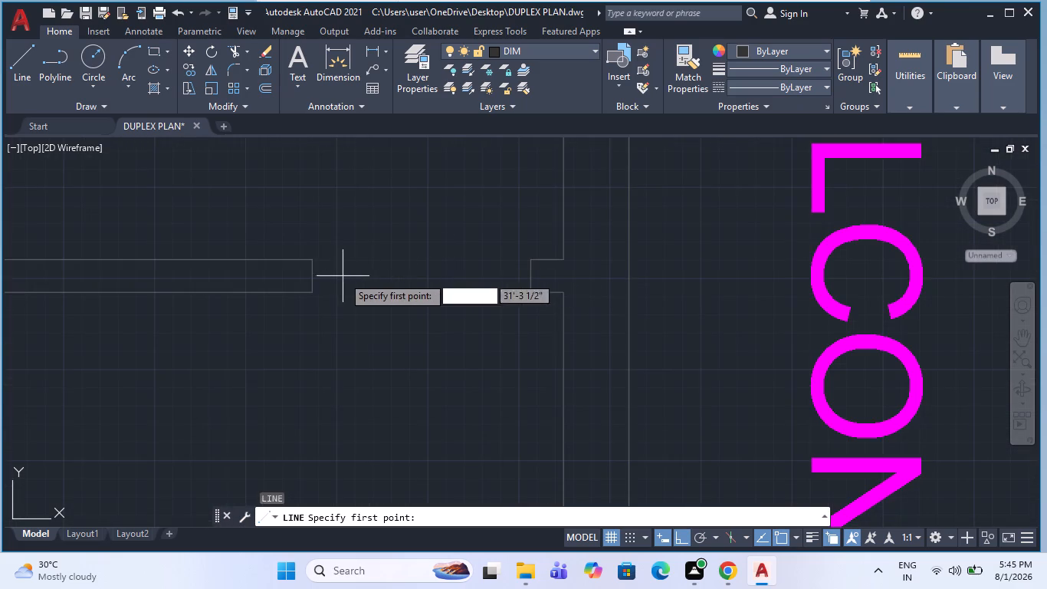
pyautogui.click(319, 279)
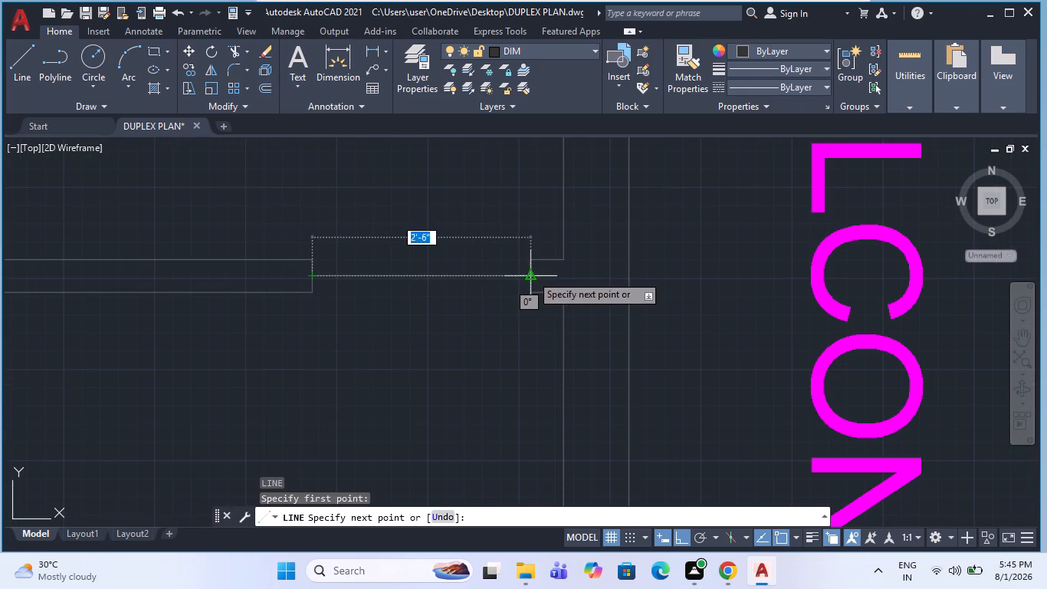
pyautogui.click(531, 275)
pyautogui.press('Escape')
pyautogui.scroll(-4, 481, 302)
pyautogui.press('Escape')
pyautogui.scroll(-2, 530, 343)
pyautogui.press('Escape')
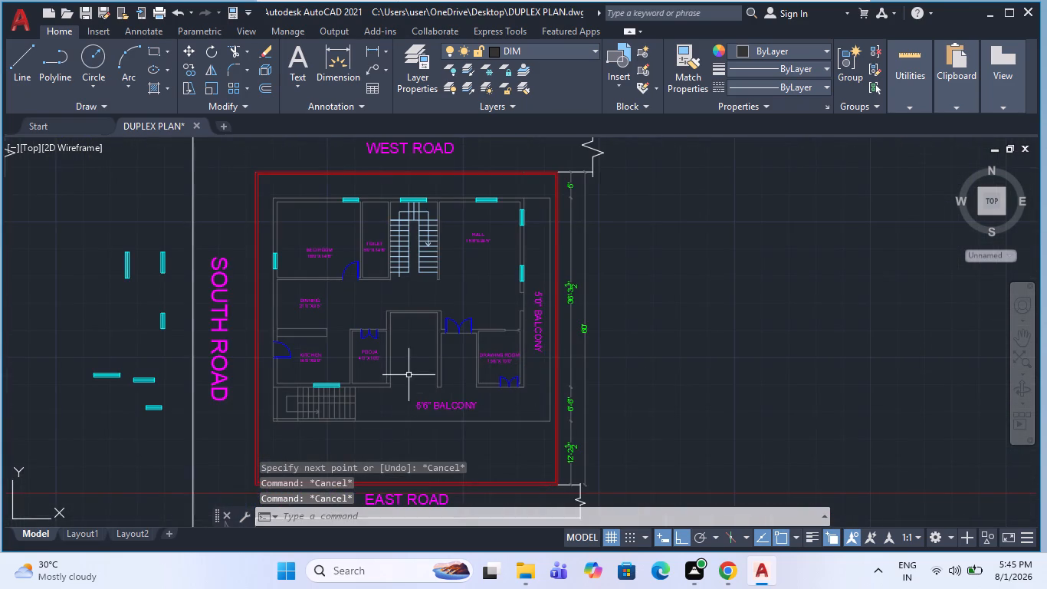
# Copy the POOJA room label horizontally about 7'-10" into the unlabelled space between the pooja and the drawing room side.
pyautogui.moveTo(411, 372); pyautogui.dragTo(441, 350, button='middle')
pyautogui.scroll(1, 315, 265)
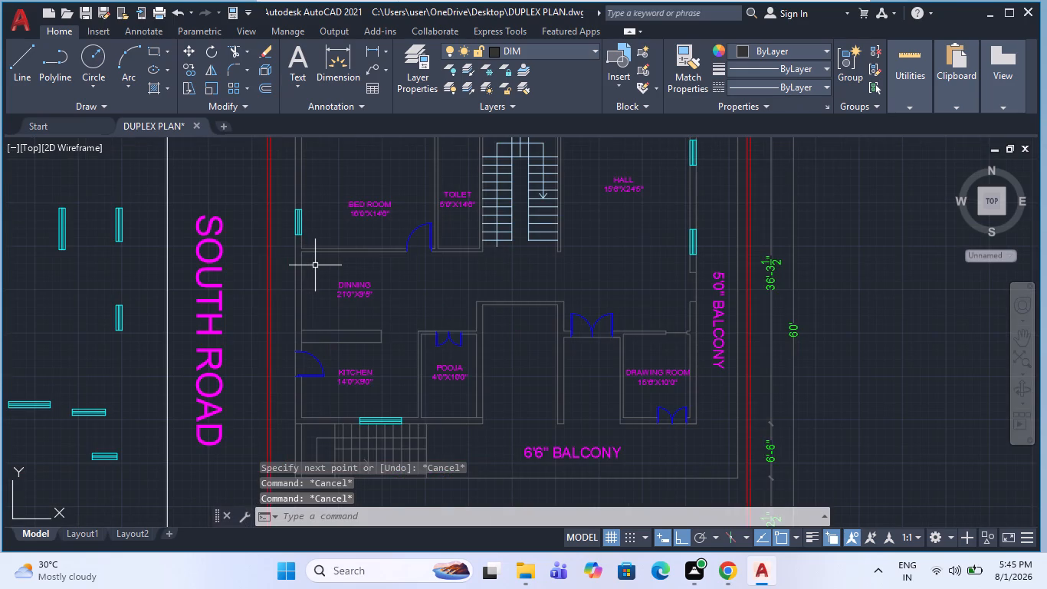
pyautogui.scroll(-1, 536, 366)
pyautogui.moveTo(589, 381); pyautogui.dragTo(501, 366, button='middle')
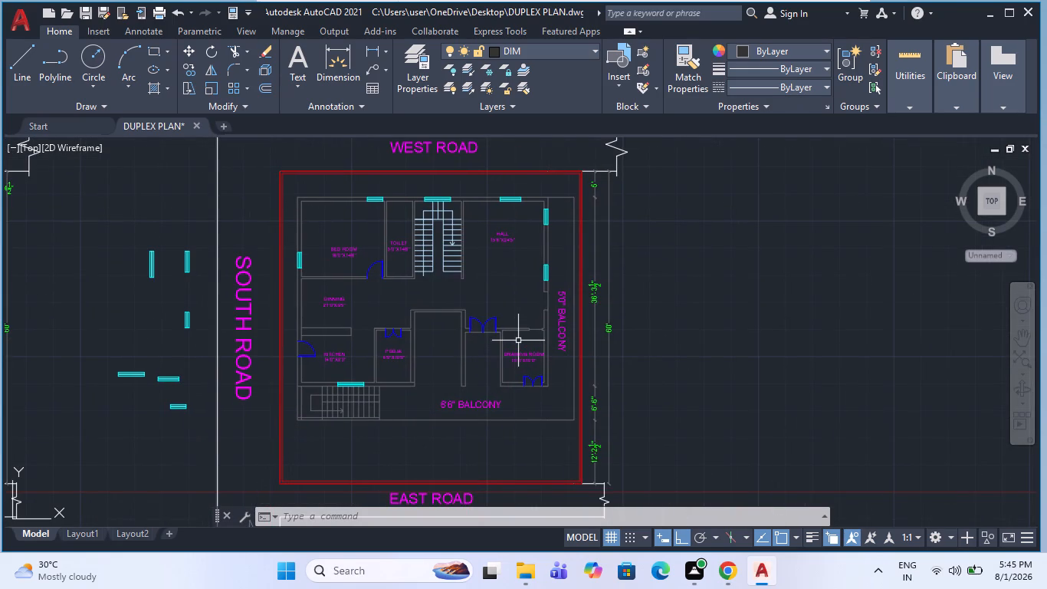
pyautogui.scroll(1, 458, 408)
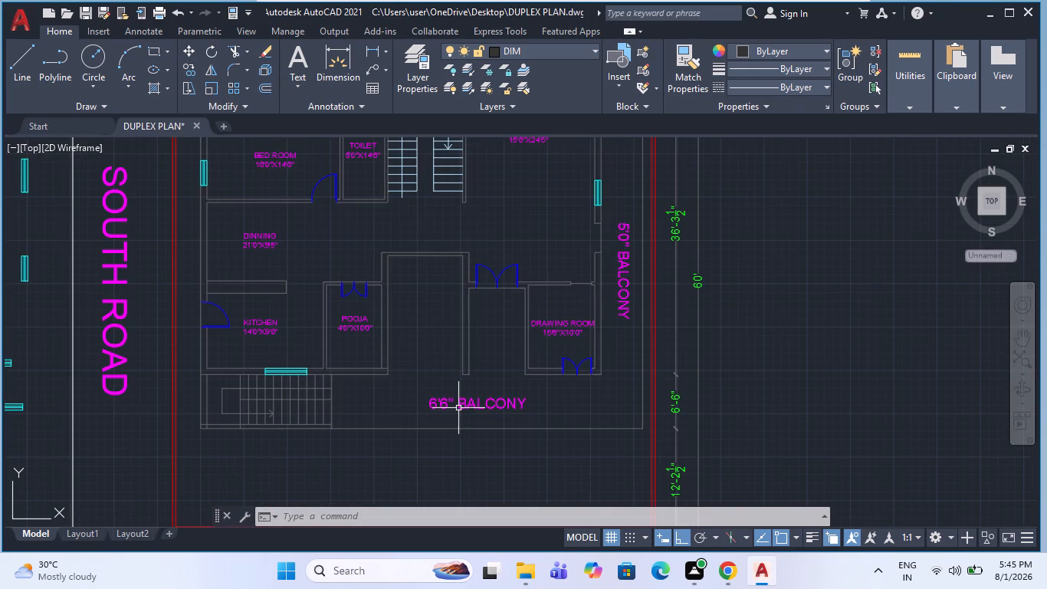
pyautogui.click(365, 331)
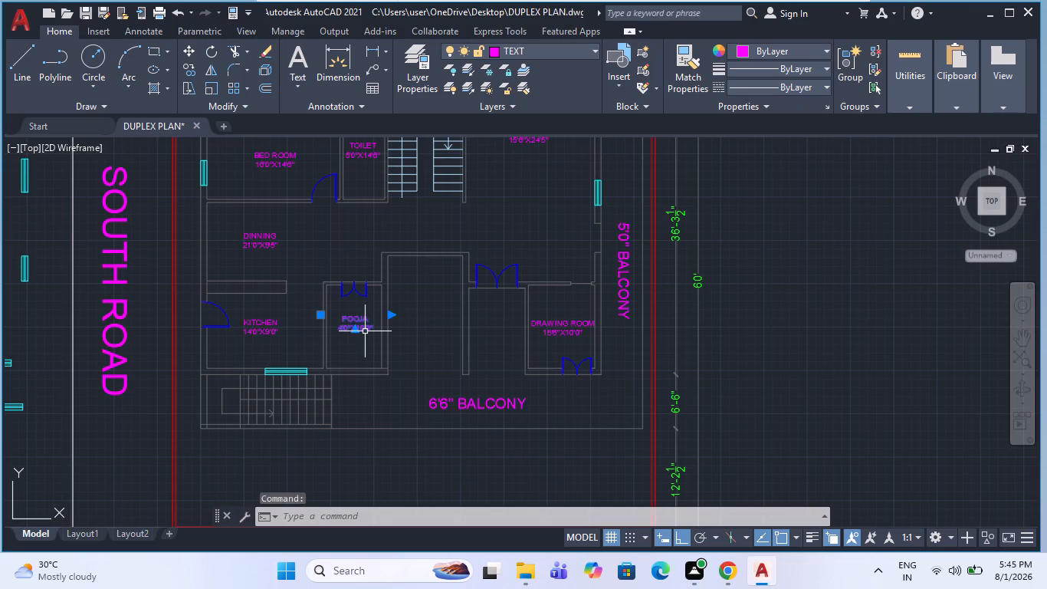
pyautogui.write('CO')
pyautogui.press('space')
pyautogui.click(356, 329)
pyautogui.scroll(1, 417, 322)
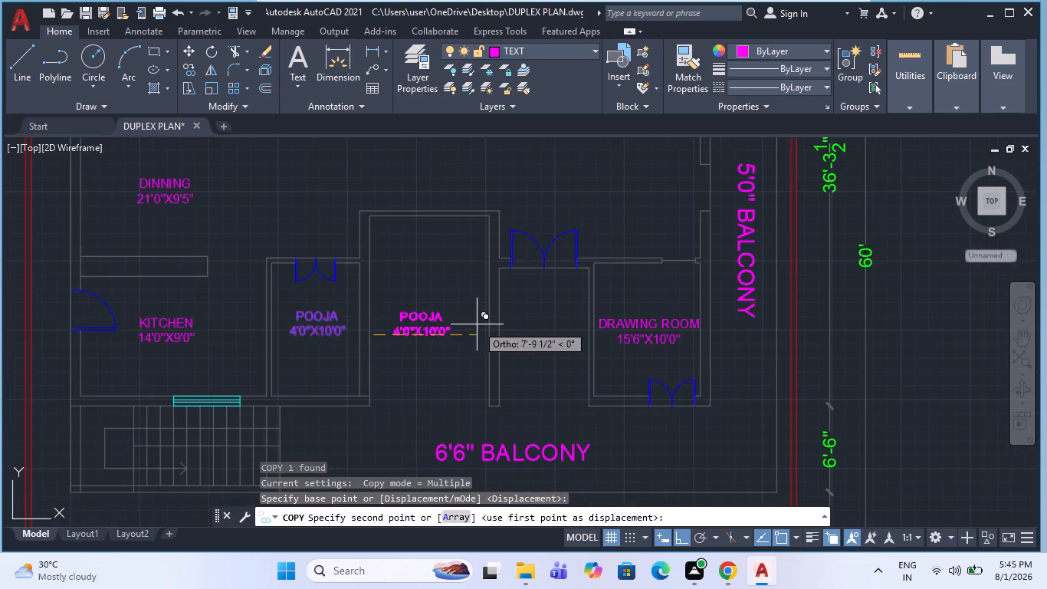
pyautogui.click(479, 324)
pyautogui.press('Escape')
# Replace the copied POOJA label's text with OPEN TO SKY.
pyautogui.doubleClick(440, 338)
pyautogui.doubleClick(426, 328)
pyautogui.scroll(3, 429, 327)
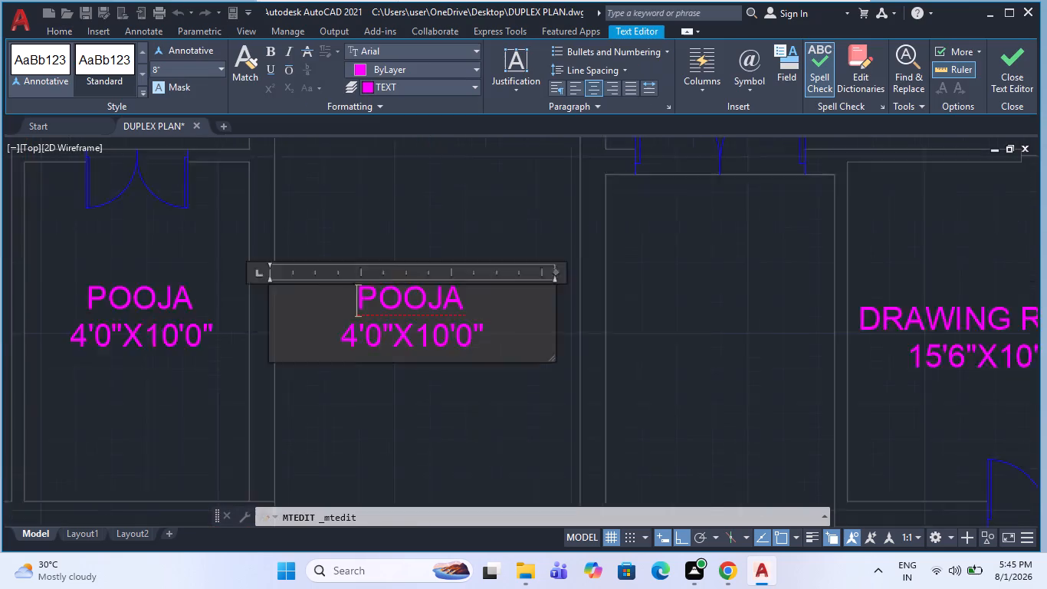
pyautogui.moveTo(558, 357); pyautogui.dragTo(270, 285)
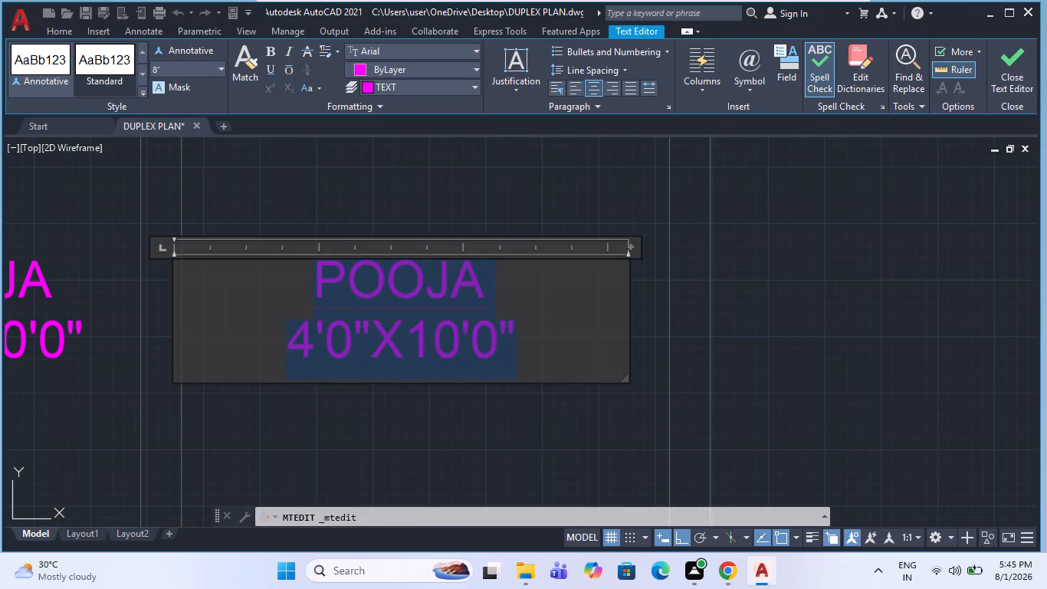
pyautogui.write('OPEN TO SKY')
pyautogui.click(417, 398)
pyautogui.scroll(-6, 415, 398)
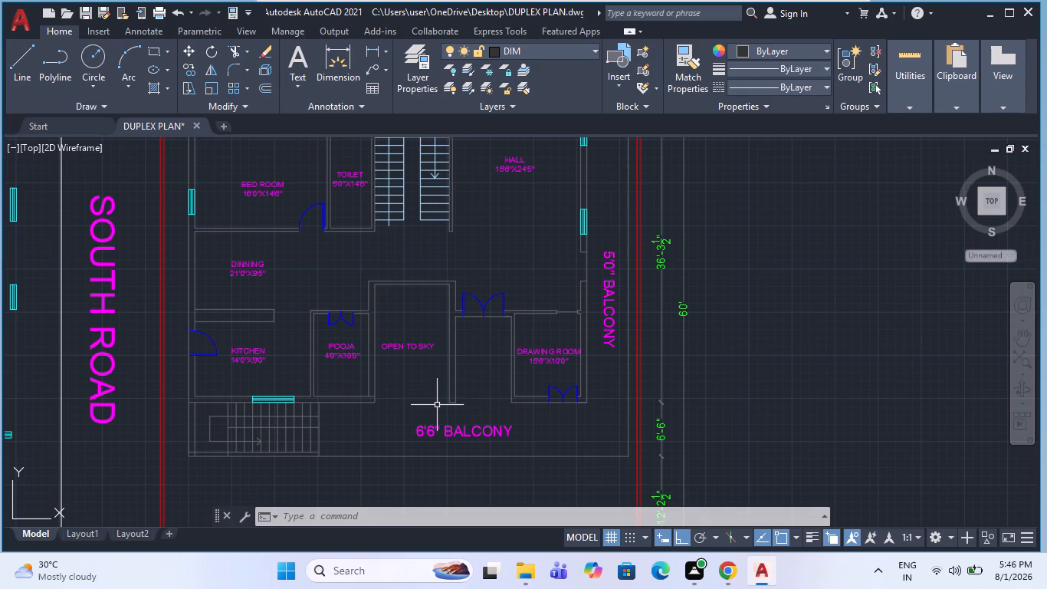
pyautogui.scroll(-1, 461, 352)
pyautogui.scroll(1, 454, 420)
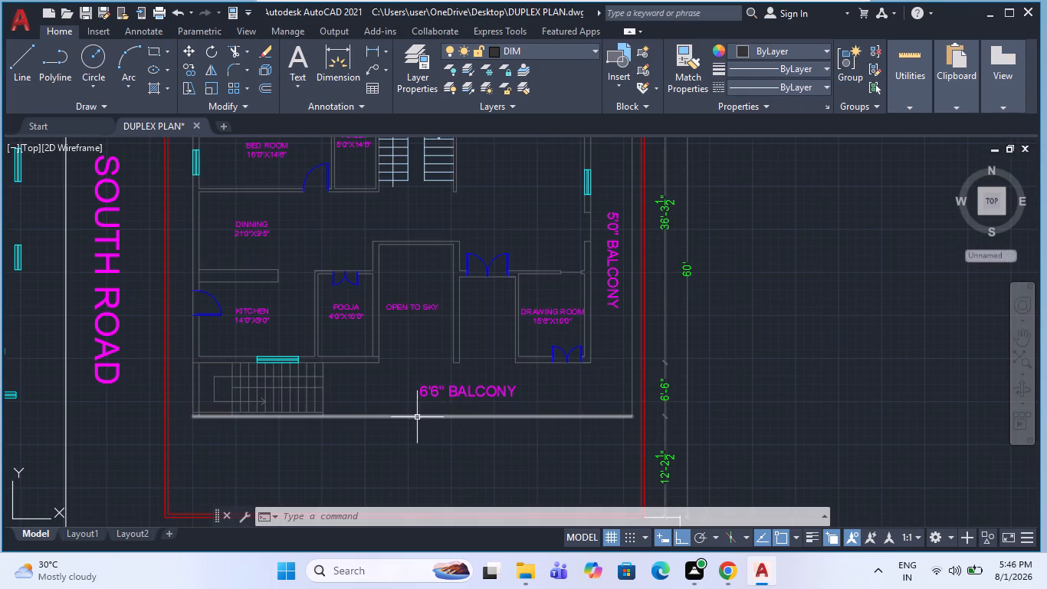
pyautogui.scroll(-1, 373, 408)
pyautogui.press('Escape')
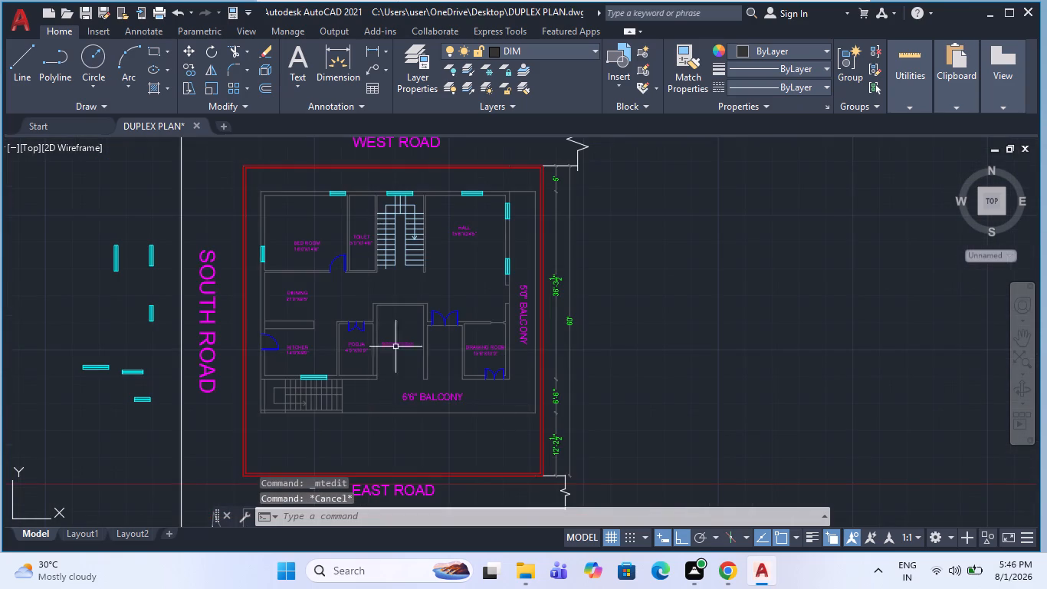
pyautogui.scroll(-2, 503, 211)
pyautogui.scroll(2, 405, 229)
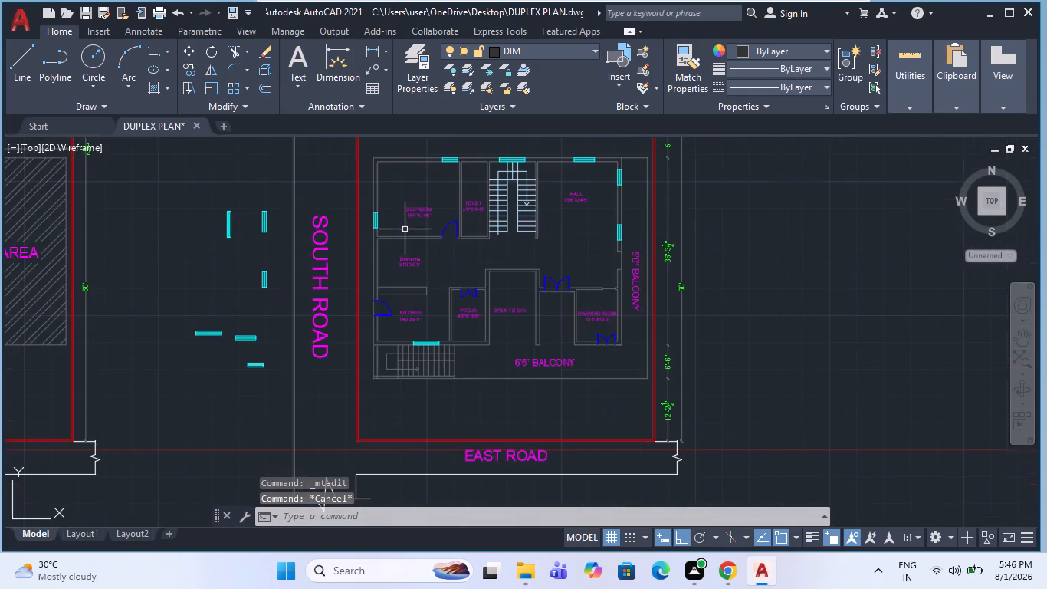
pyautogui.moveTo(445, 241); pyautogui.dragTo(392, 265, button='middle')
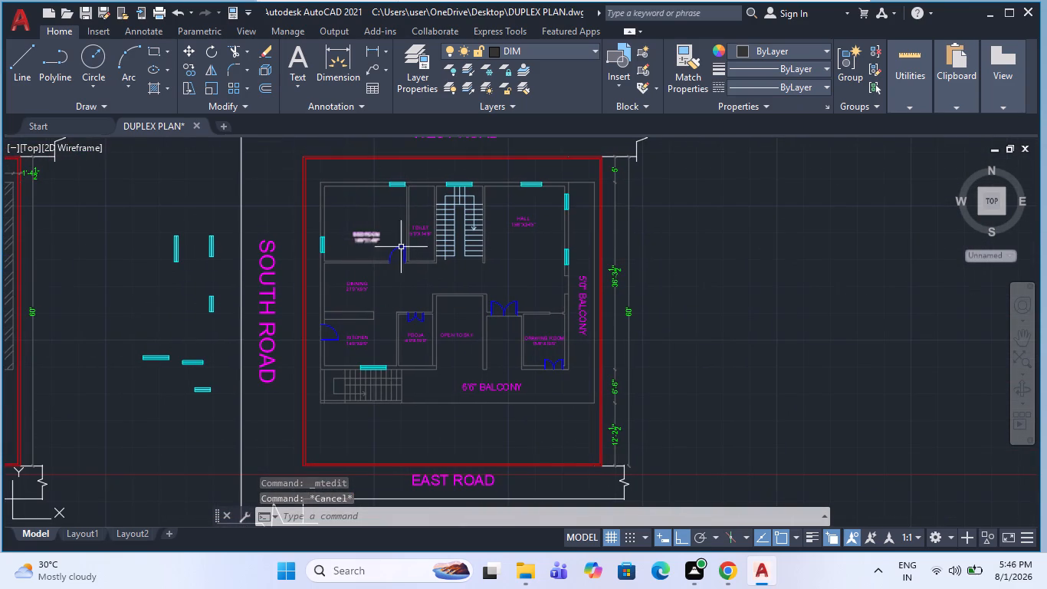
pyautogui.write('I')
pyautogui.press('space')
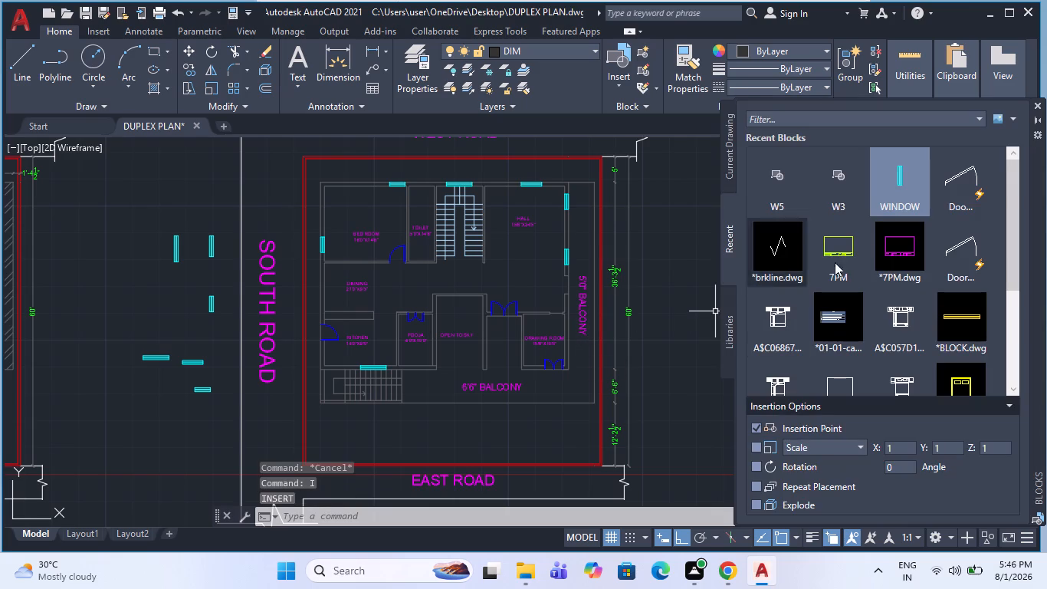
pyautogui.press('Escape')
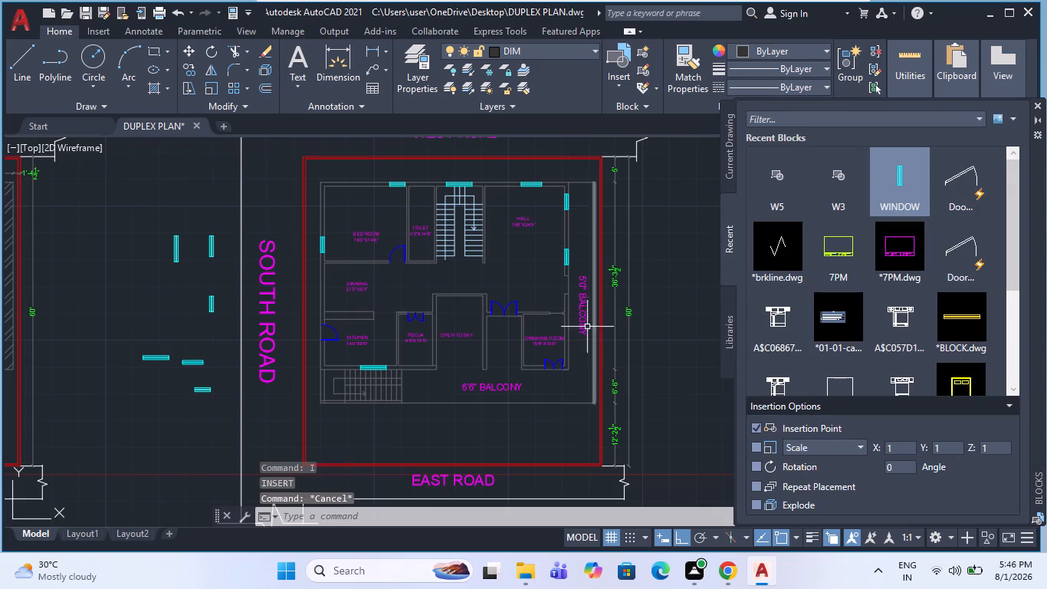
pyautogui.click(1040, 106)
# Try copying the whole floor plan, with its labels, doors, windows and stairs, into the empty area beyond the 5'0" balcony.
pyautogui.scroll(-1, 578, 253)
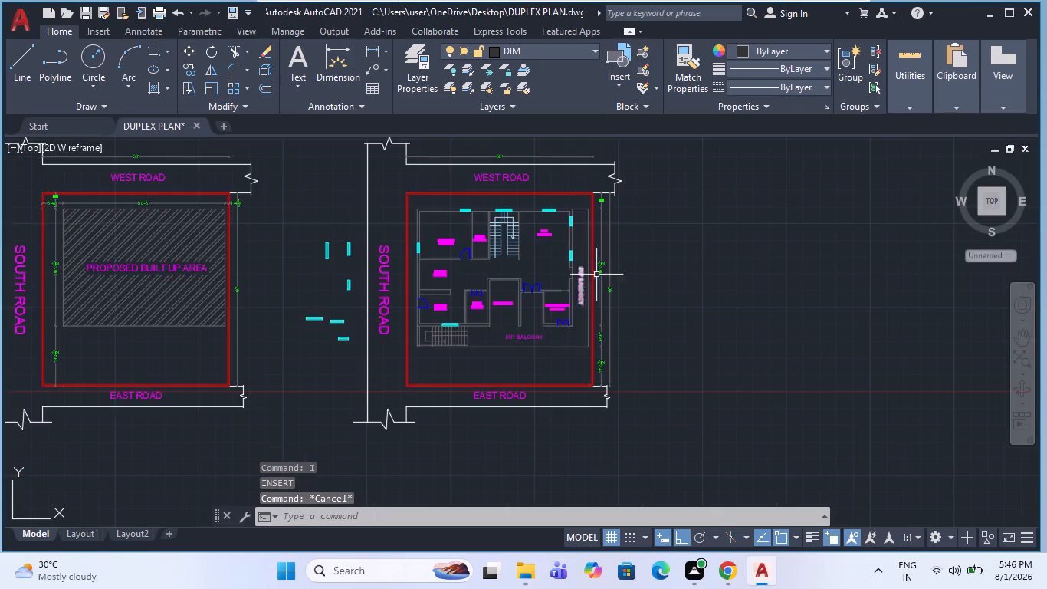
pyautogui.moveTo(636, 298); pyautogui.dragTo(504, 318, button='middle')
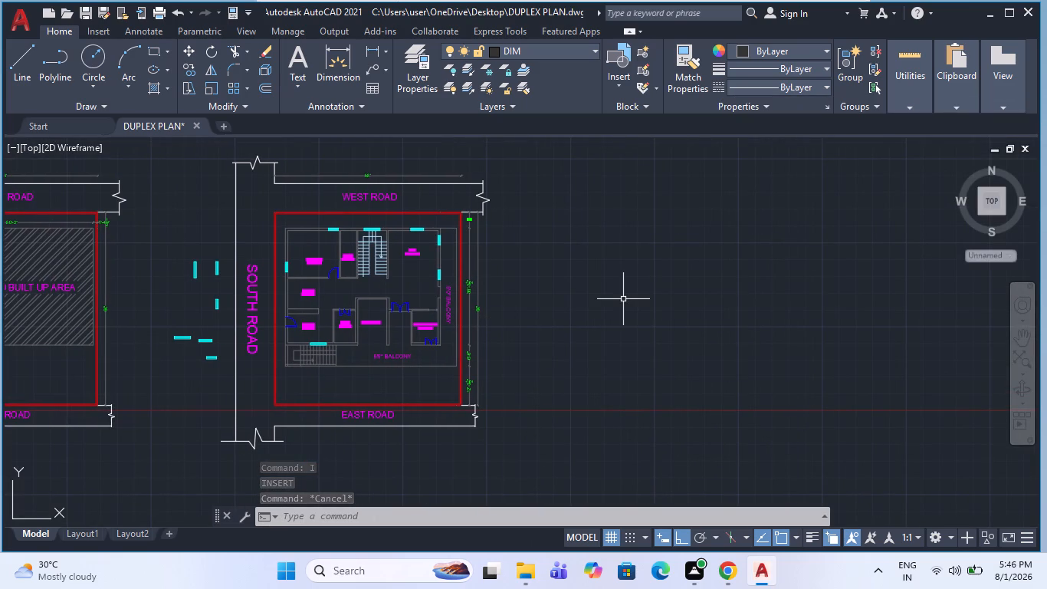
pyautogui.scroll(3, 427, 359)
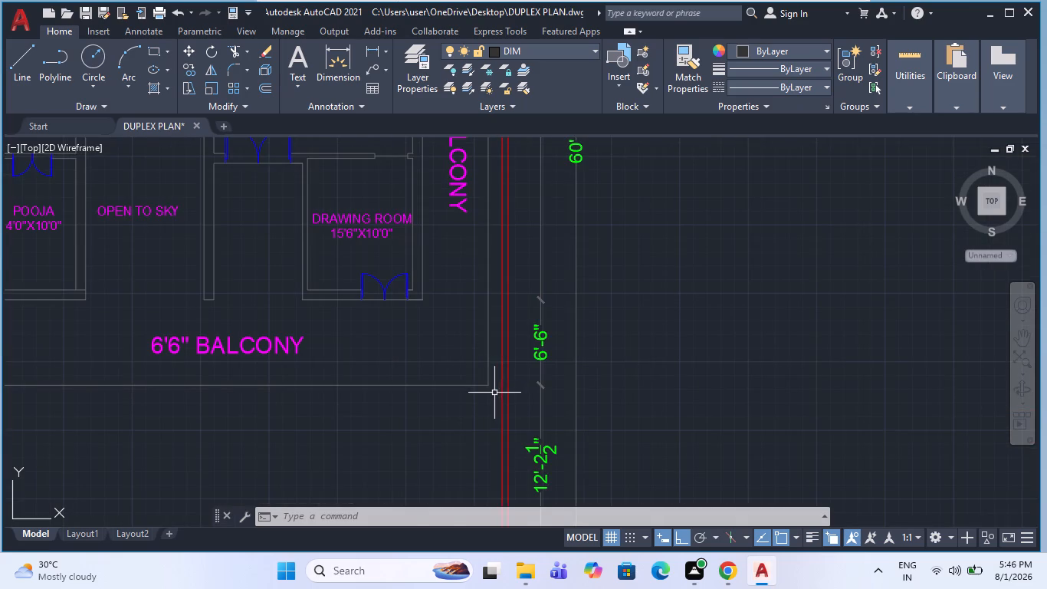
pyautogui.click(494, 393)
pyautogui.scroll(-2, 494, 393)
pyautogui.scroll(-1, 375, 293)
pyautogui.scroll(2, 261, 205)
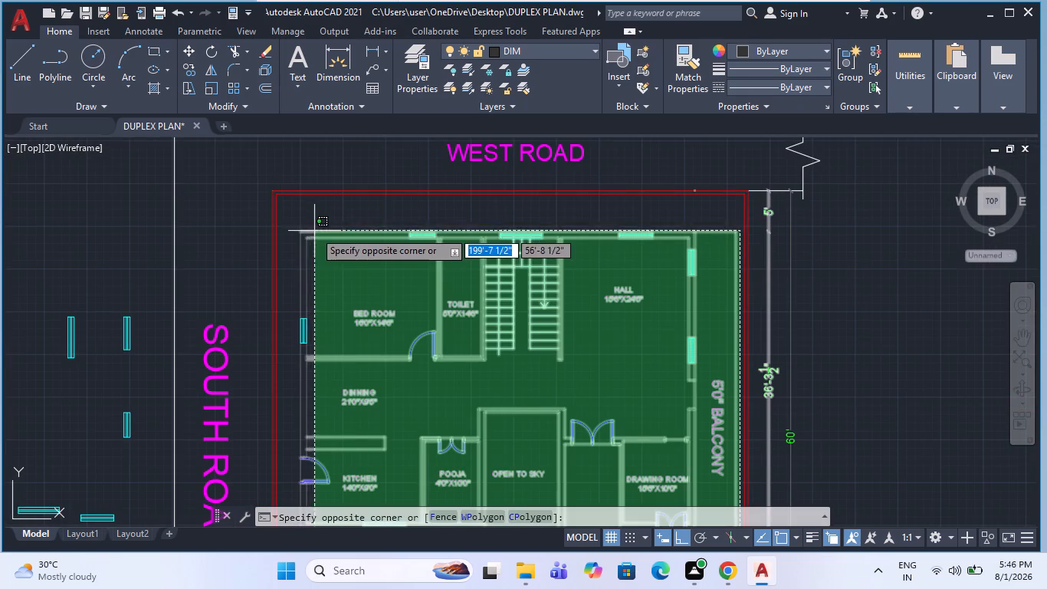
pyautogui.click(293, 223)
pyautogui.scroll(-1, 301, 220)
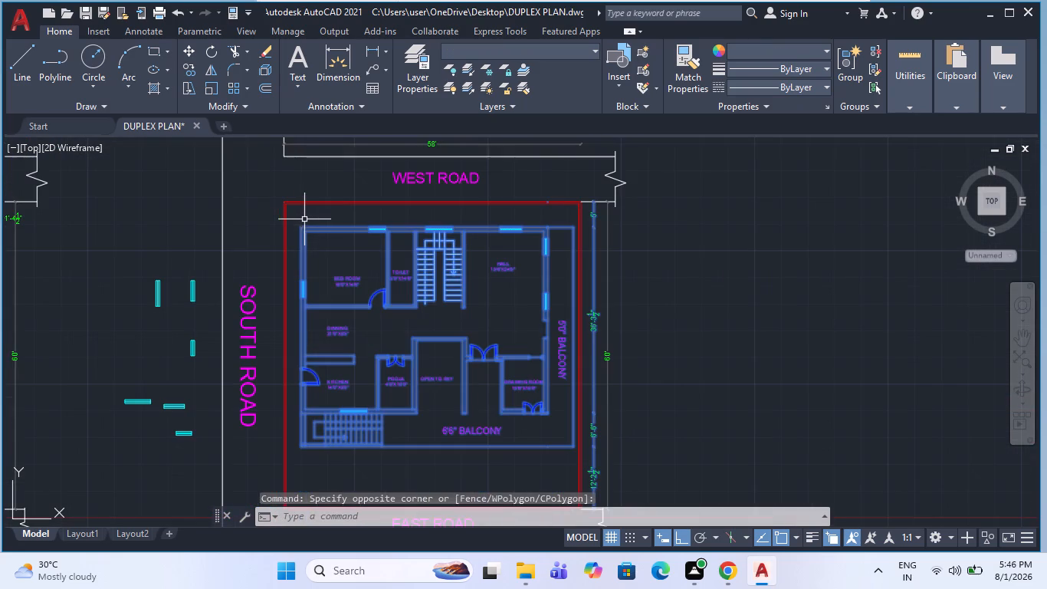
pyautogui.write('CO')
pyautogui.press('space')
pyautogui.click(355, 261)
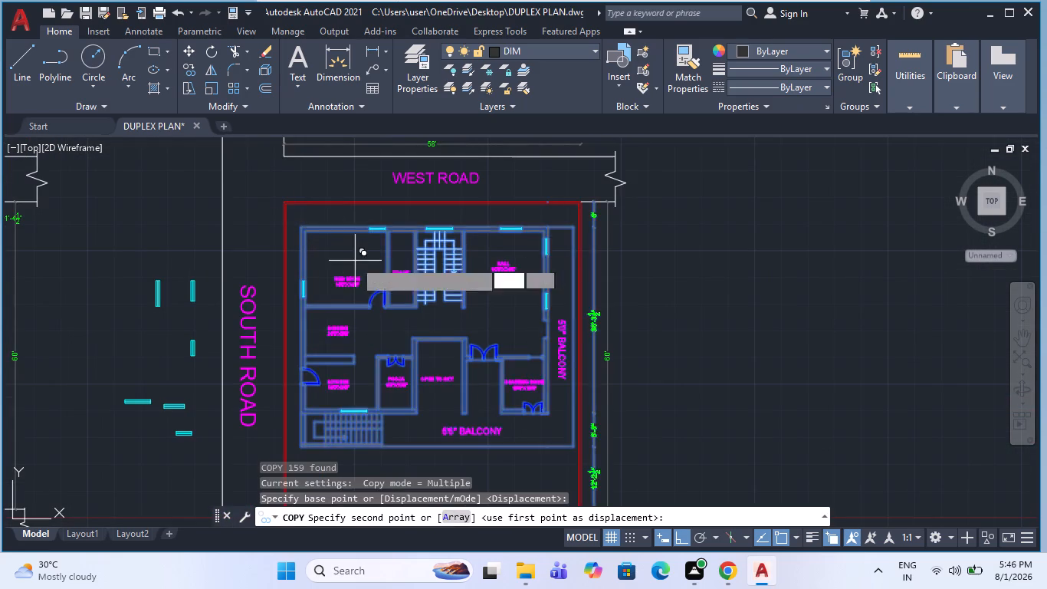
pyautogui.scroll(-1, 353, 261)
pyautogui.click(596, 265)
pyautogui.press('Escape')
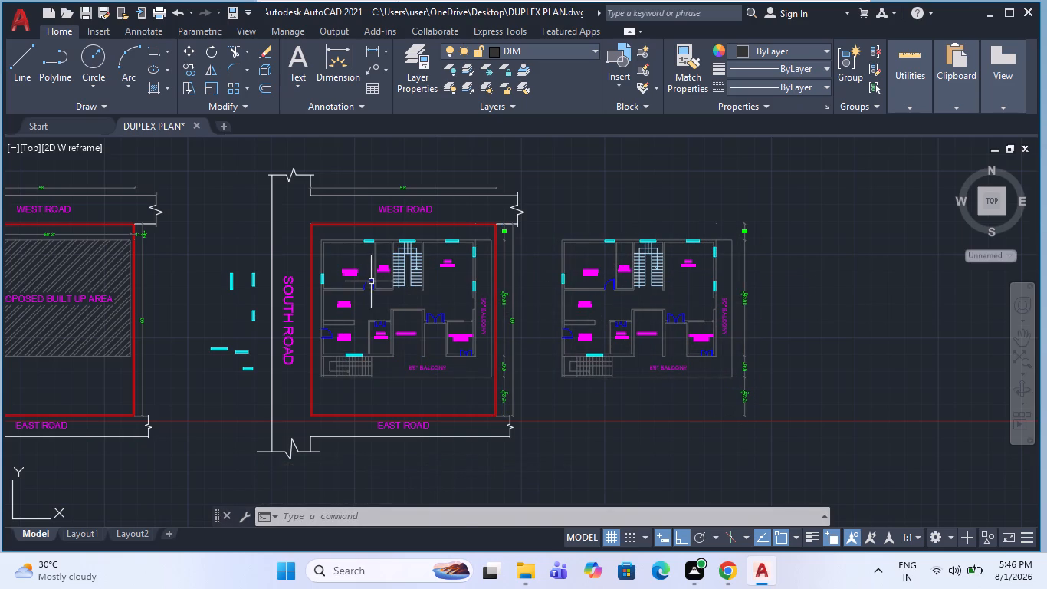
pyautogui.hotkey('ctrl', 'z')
# Draw a short jamb line across the wall between the bedroom and toilet, just above the bedroom door.
pyautogui.scroll(3, 396, 299)
pyautogui.press('Escape')
pyautogui.scroll(2, 363, 285)
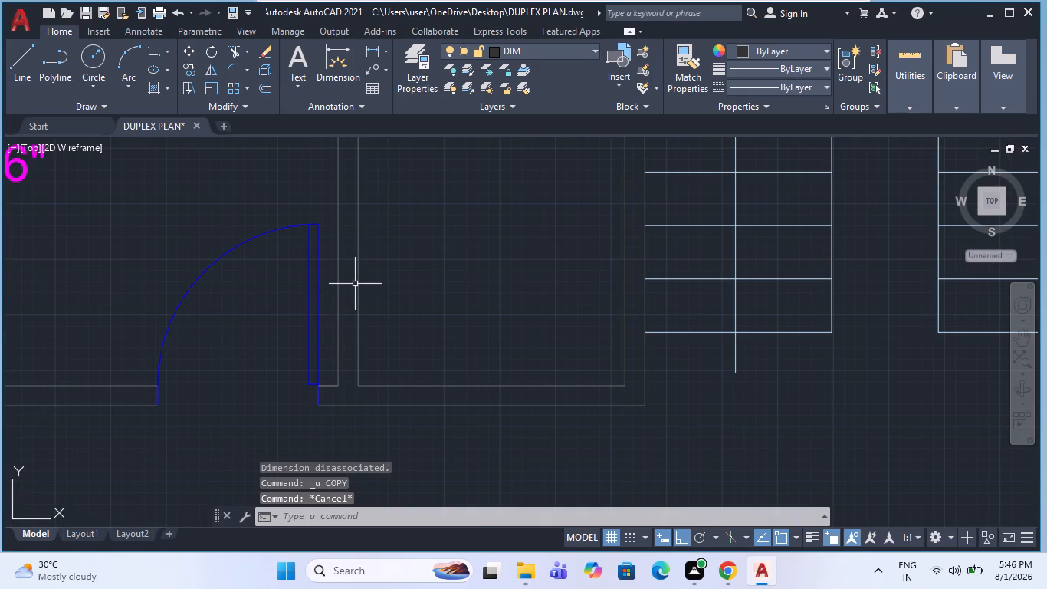
pyautogui.write('L')
pyautogui.press('space')
pyautogui.scroll(1, 327, 240)
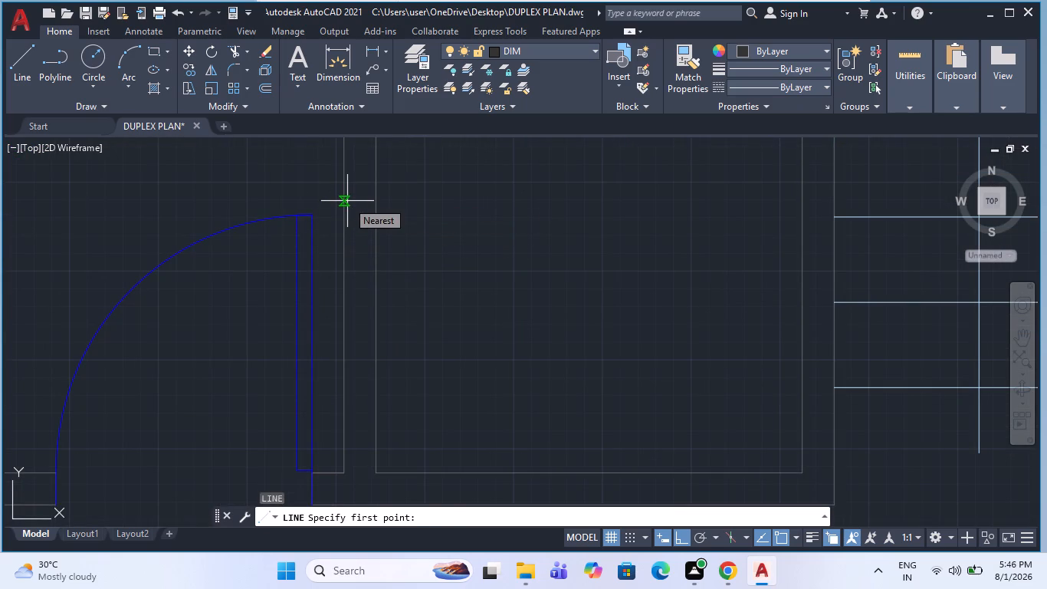
pyautogui.click(347, 201)
pyautogui.click(375, 202)
pyautogui.press('Escape')
pyautogui.scroll(-3, 428, 322)
pyautogui.scroll(2, 398, 248)
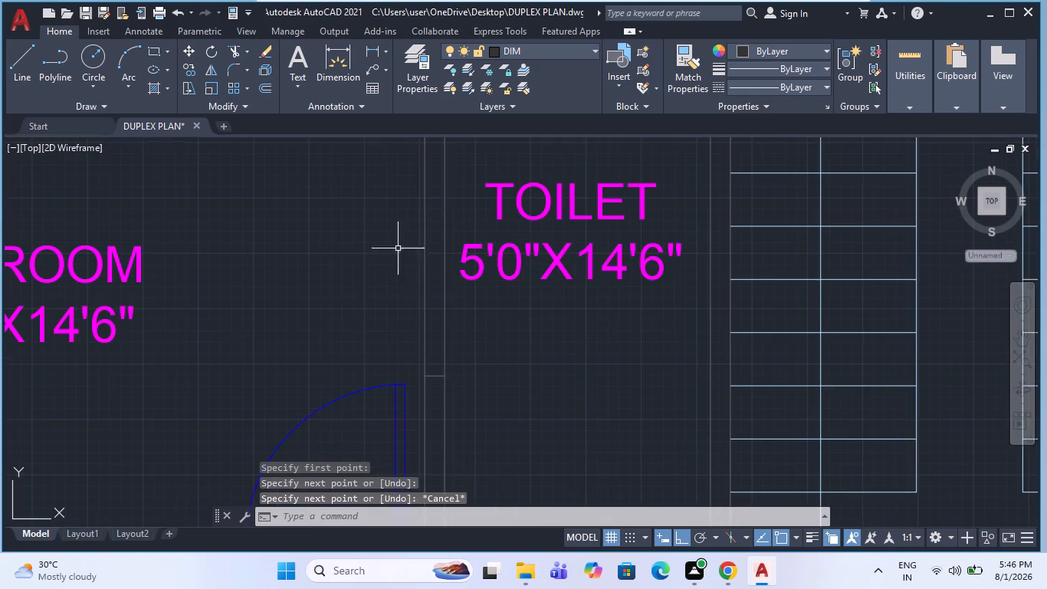
pyautogui.press('Escape')
# Offset the jamb line in the bedroom-toilet wall by 2.5' away from the bedroom door.
pyautogui.write('O')
pyautogui.press('space')
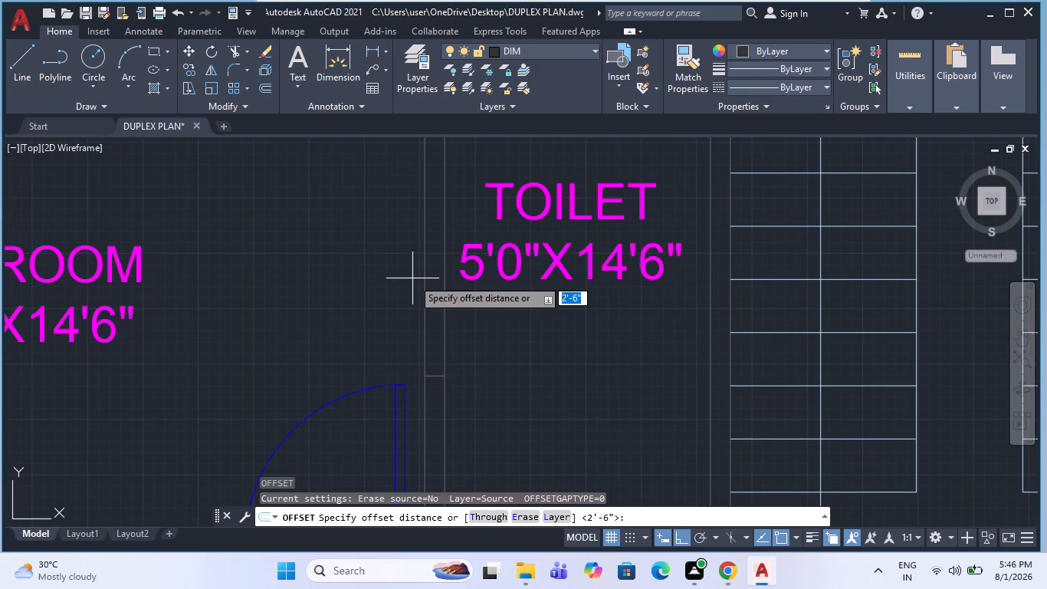
pyautogui.write("2.5'")
pyautogui.press('Return')
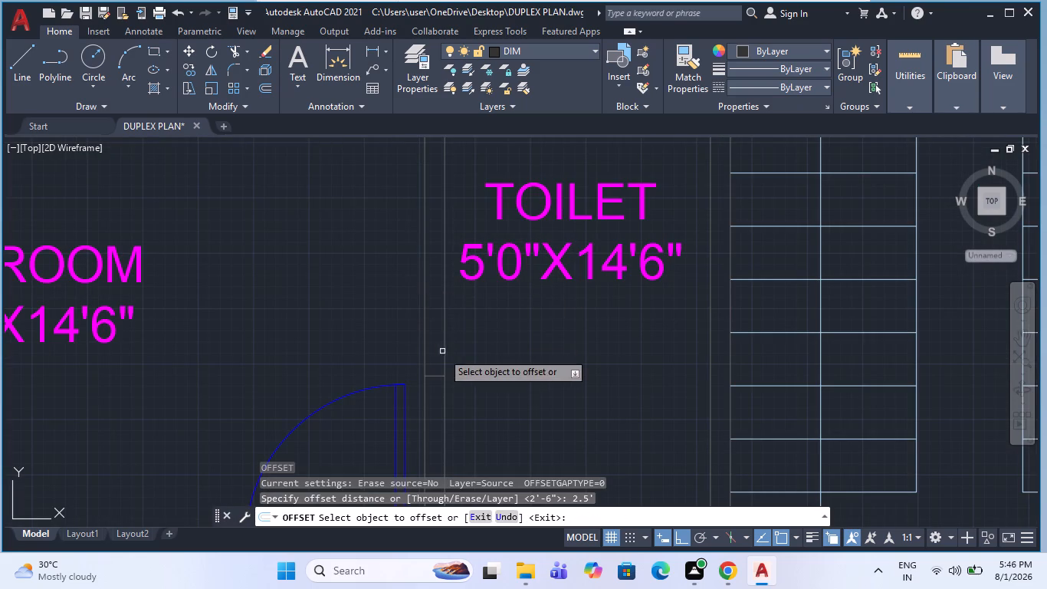
pyautogui.click(433, 378)
pyautogui.click(438, 272)
pyautogui.press('Escape')
# Trim both faces of the bedroom-toilet wall between the two jamb lines to cut the toilet door opening.
pyautogui.write('TR')
pyautogui.press('space')
pyautogui.moveTo(466, 311); pyautogui.dragTo(335, 334)
pyautogui.press('Escape')
pyautogui.scroll(-3, 331, 330)
pyautogui.press('Escape')
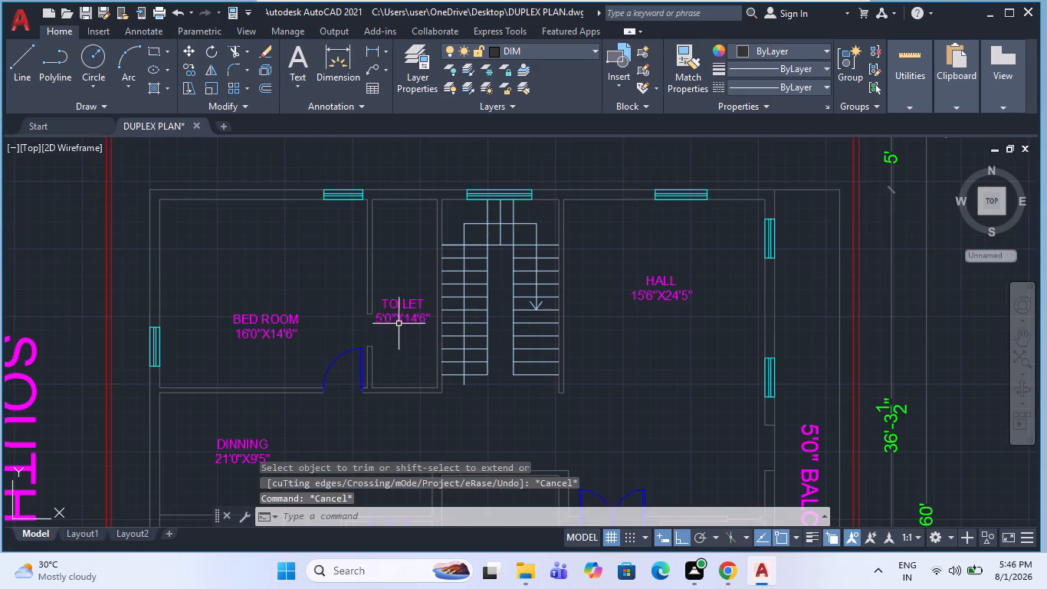
# Copy the kitchen door into the toilet door opening, placing its hinge corner on the jamb nearest the bedroom door.
pyautogui.scroll(-2, 389, 310)
pyautogui.press('Escape')
pyautogui.scroll(2, 306, 420)
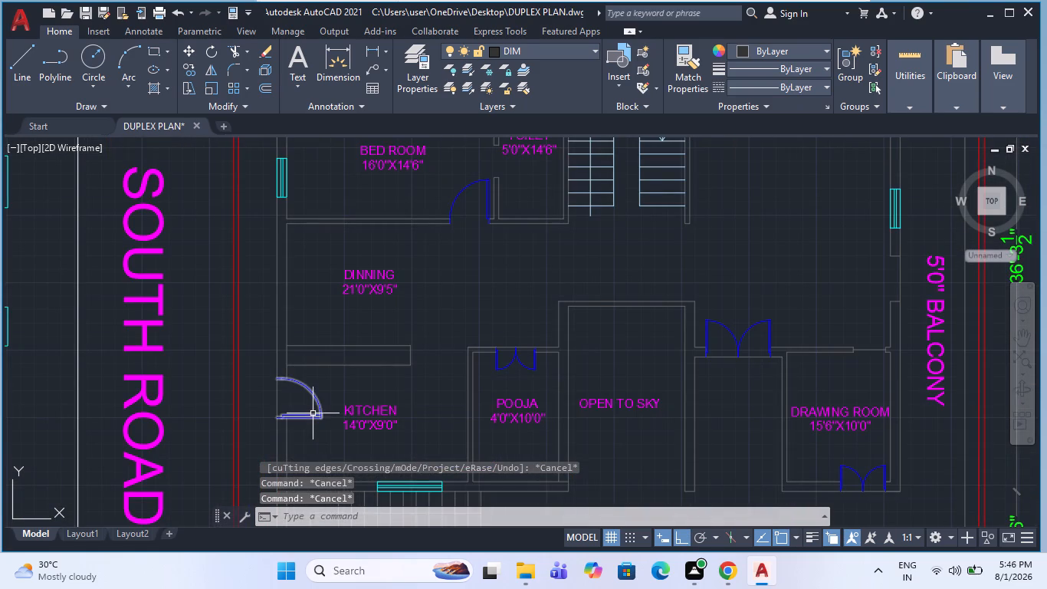
pyautogui.click(313, 413)
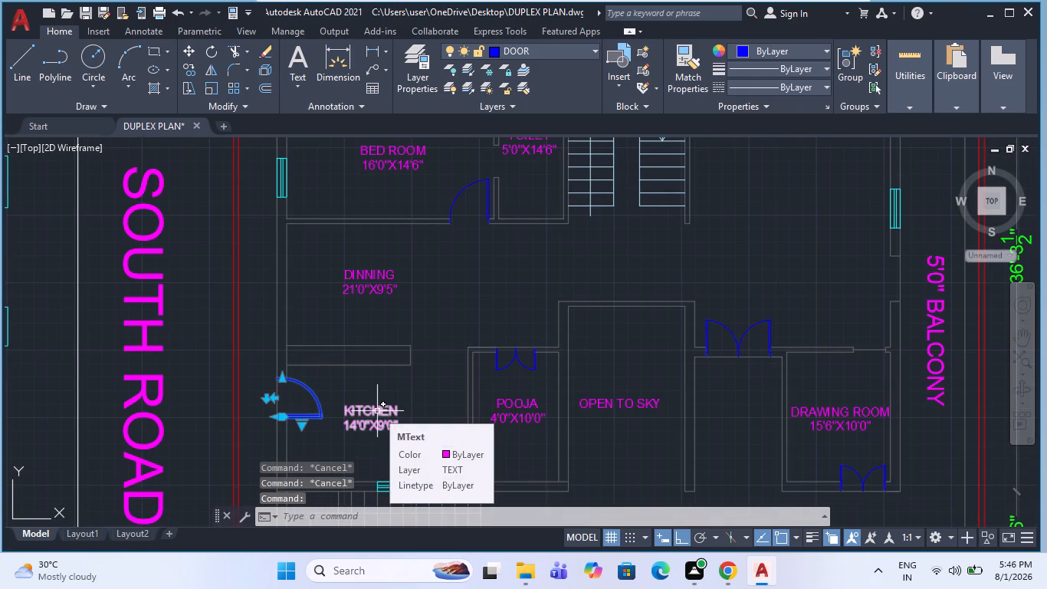
pyautogui.write('CO')
pyautogui.press('space')
pyautogui.scroll(2, 289, 420)
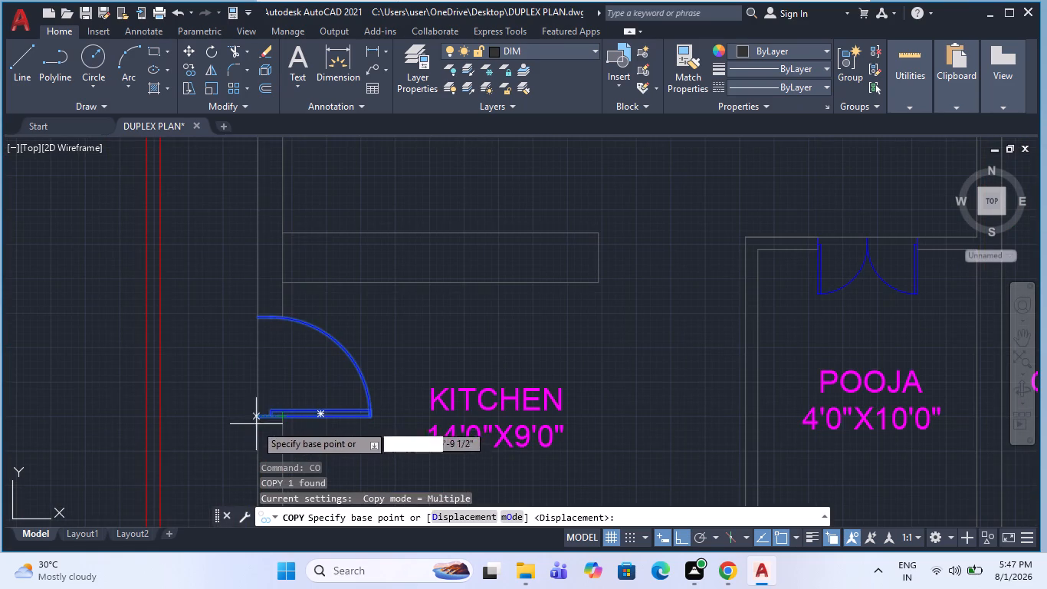
pyautogui.click(254, 420)
pyautogui.scroll(-2, 273, 426)
pyautogui.scroll(-1, 428, 281)
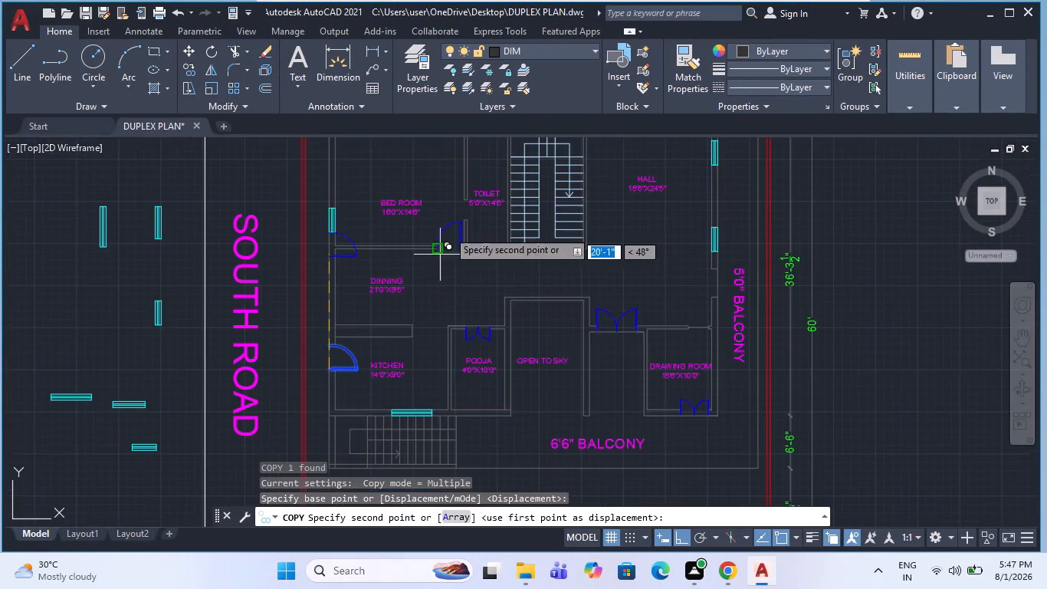
pyautogui.scroll(5, 456, 202)
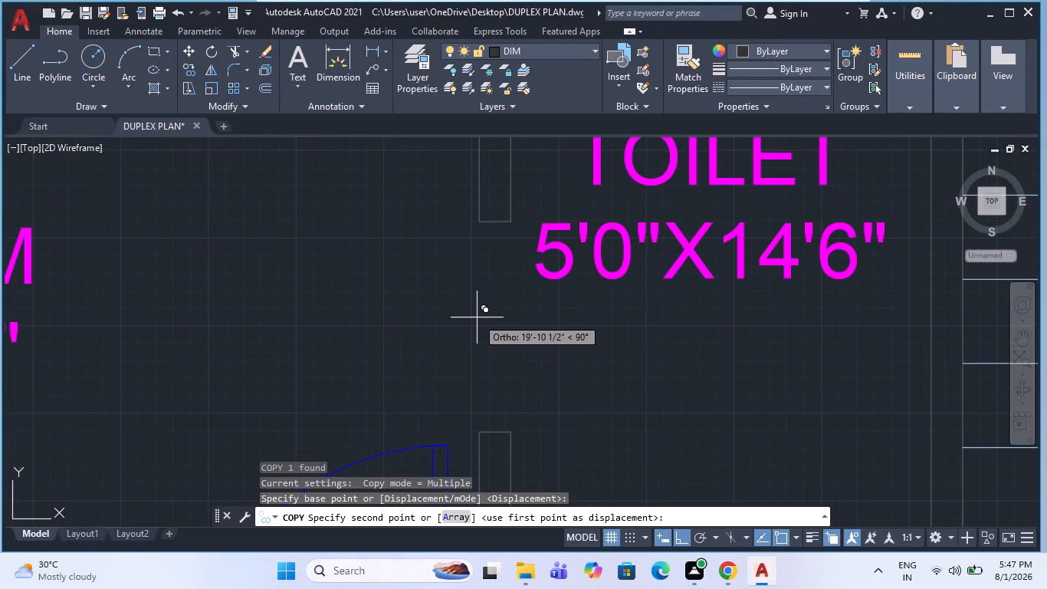
pyautogui.click(485, 431)
pyautogui.scroll(-2, 466, 371)
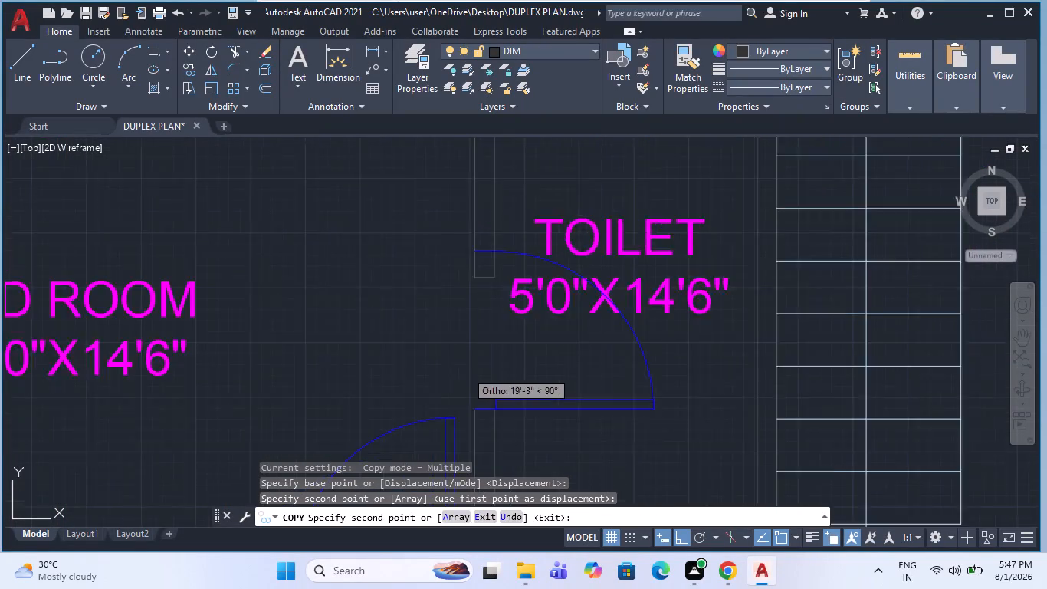
pyautogui.press('Escape')
# Scale the copied toilet door by reference from its hinge corner so that its width matches the wall opening.
pyautogui.click(583, 415)
pyautogui.click(566, 382)
pyautogui.write('SC')
pyautogui.press('space')
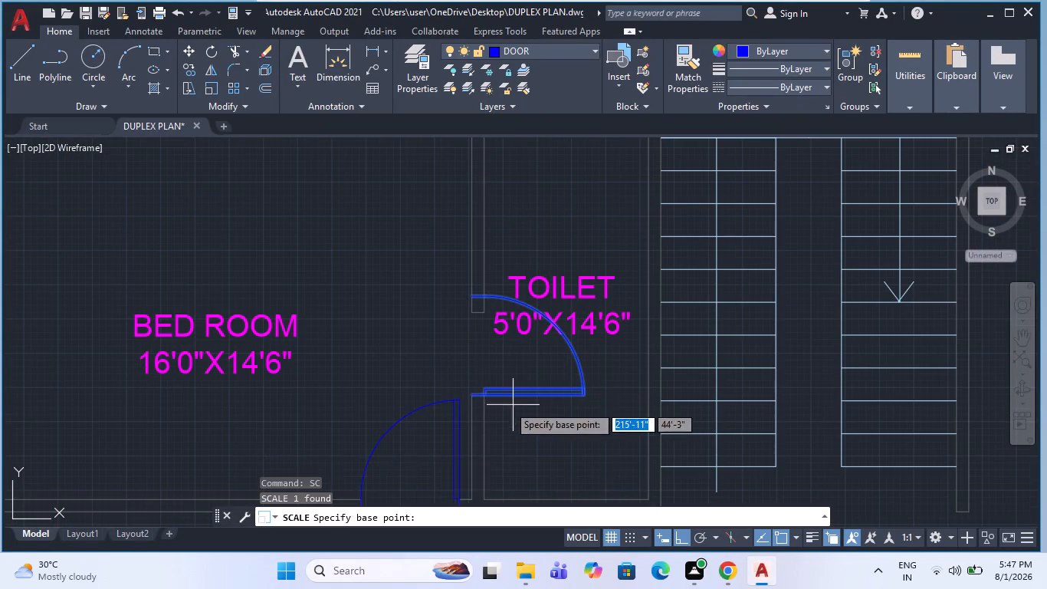
pyautogui.scroll(2, 474, 410)
pyautogui.click(463, 373)
pyautogui.write('R')
pyautogui.press('space')
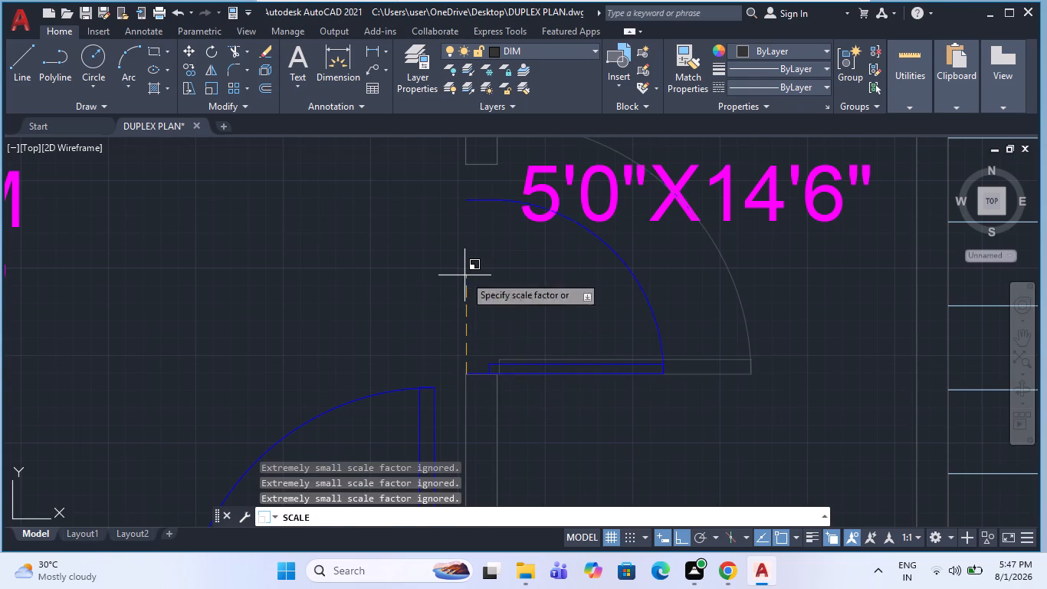
pyautogui.click(466, 377)
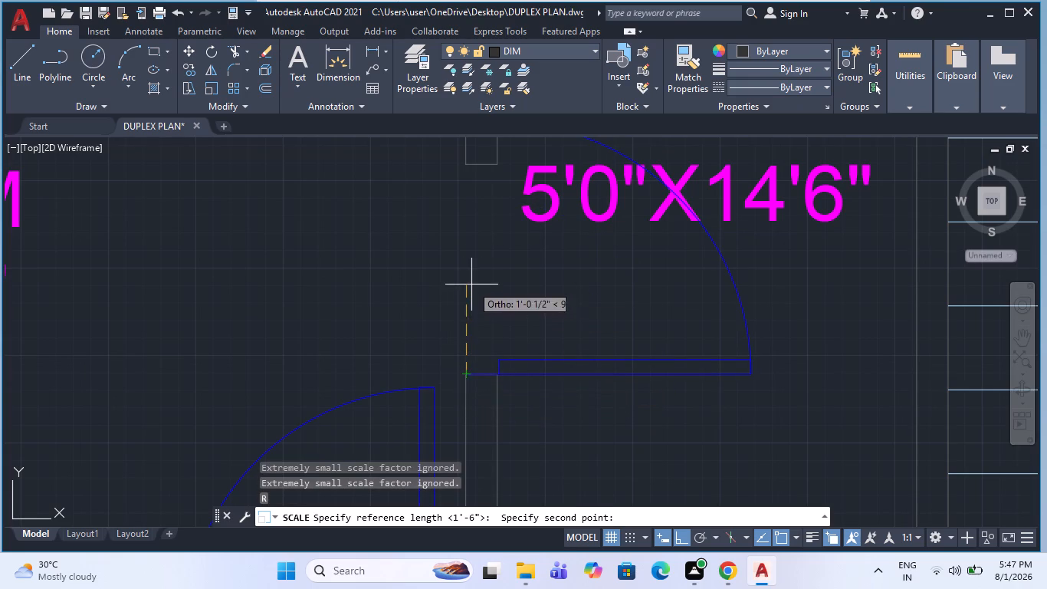
pyautogui.scroll(-2, 471, 291)
pyautogui.click(468, 225)
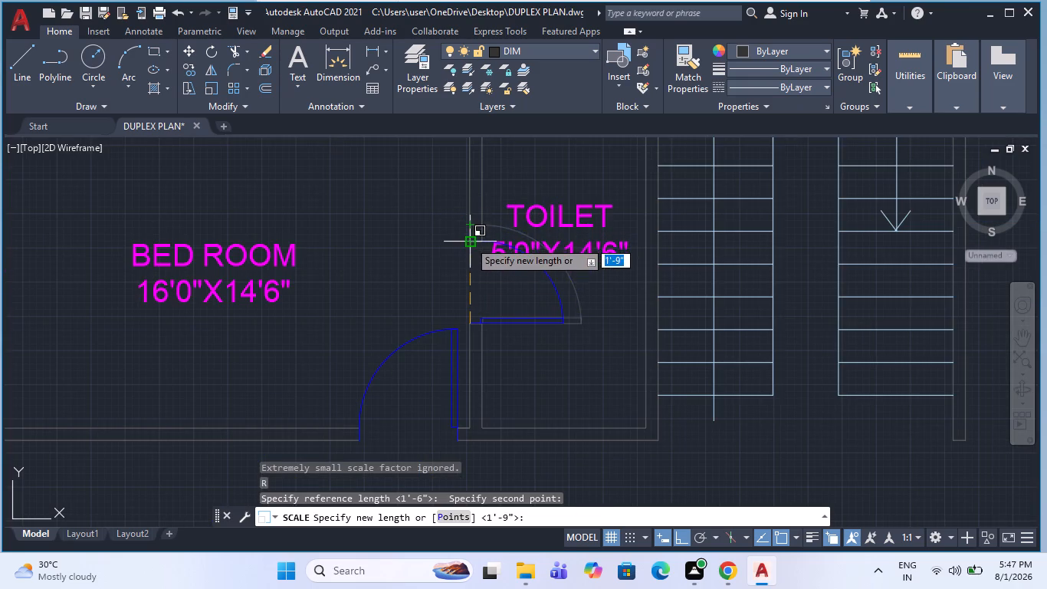
pyautogui.click(469, 242)
pyautogui.press('Escape')
pyautogui.press('Escape')
# Move the TOILET 5'0"X14'6" label straight up, clear of the toilet door swing.
pyautogui.click(579, 251)
pyautogui.scroll(-1, 558, 275)
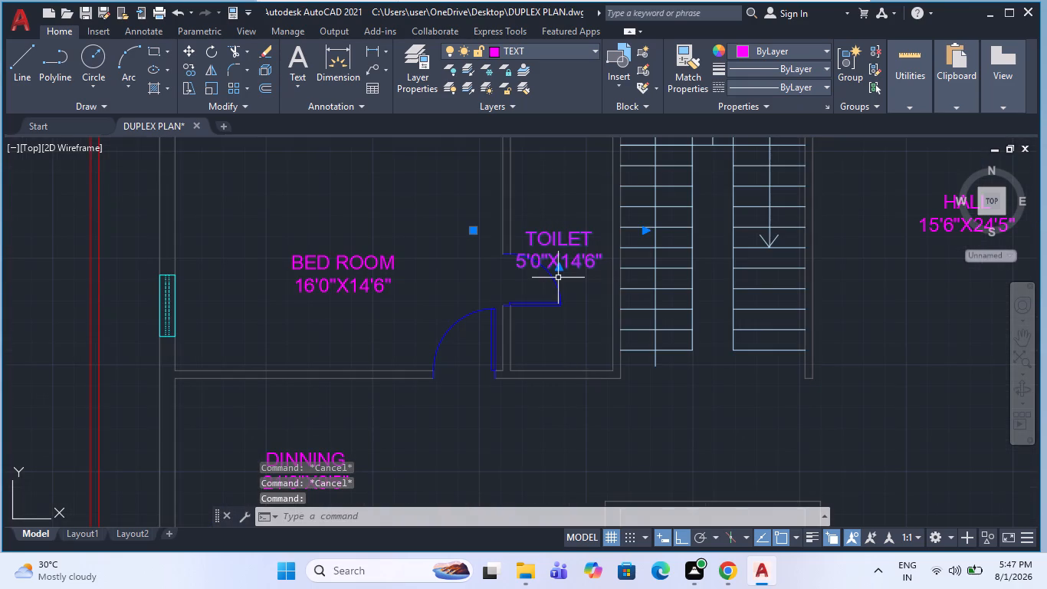
pyautogui.press('m')
pyautogui.press('space')
pyautogui.click(469, 278)
pyautogui.click(468, 244)
pyautogui.press('Escape')
pyautogui.scroll(-1, 456, 266)
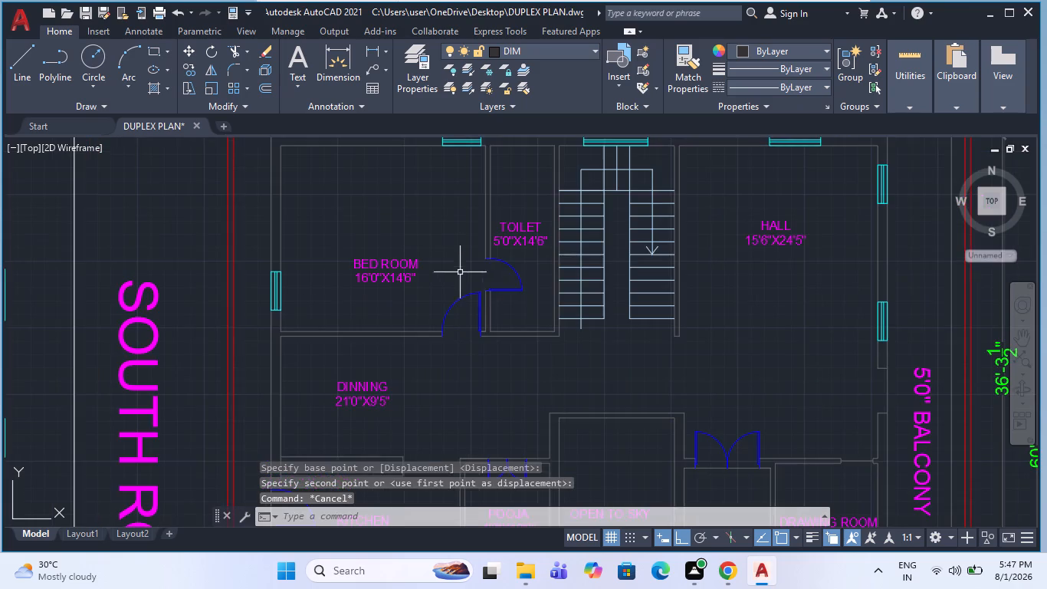
# Stretch the bedroom-side wall line beside the toilet door across the opening to the far jamb.
pyautogui.press('Escape')
pyautogui.scroll(1, 484, 278)
pyautogui.press('Escape')
pyautogui.scroll(2, 464, 297)
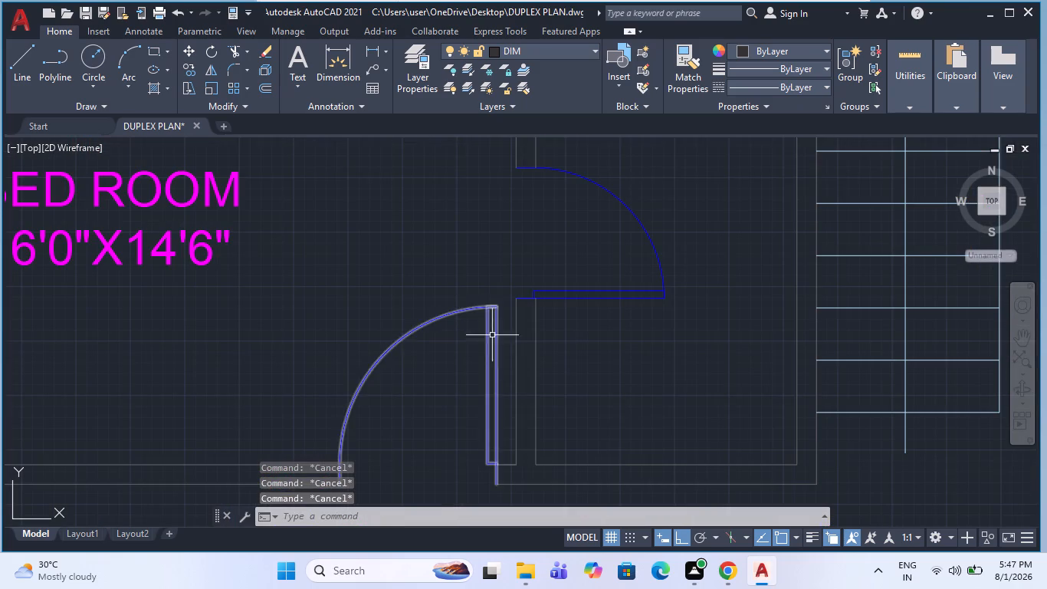
pyautogui.click(514, 374)
pyautogui.click(513, 294)
pyautogui.click(519, 263)
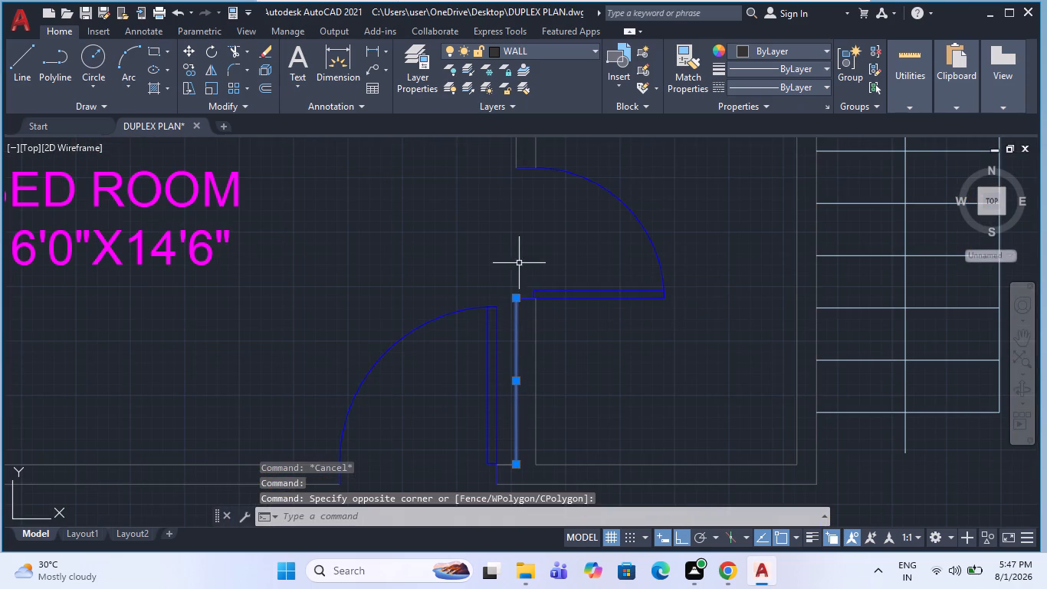
pyautogui.click(517, 297)
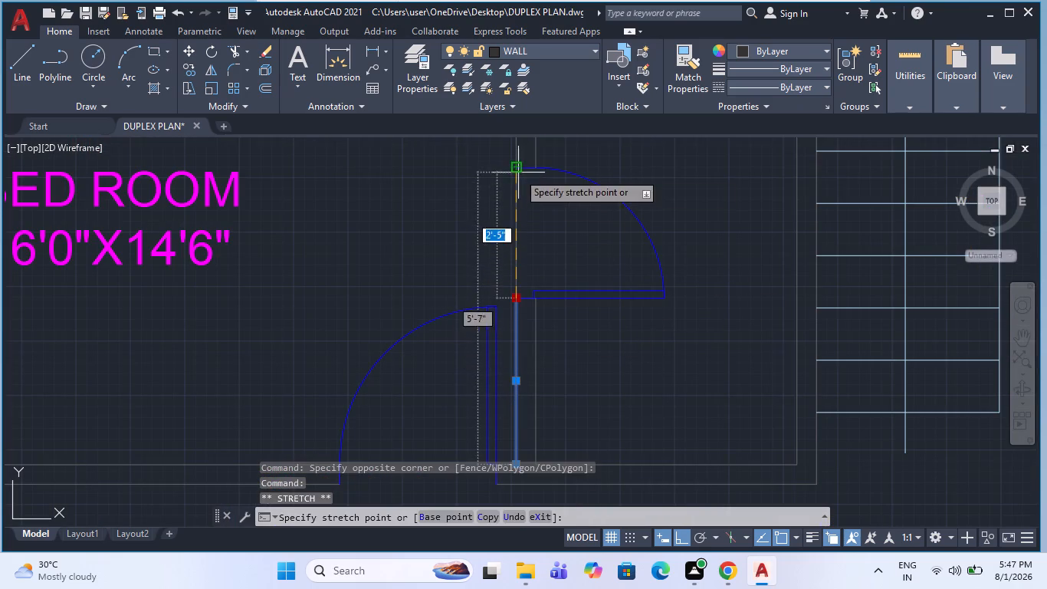
pyautogui.click(518, 173)
pyautogui.press('Escape')
pyautogui.scroll(-3, 463, 272)
pyautogui.press('Escape')
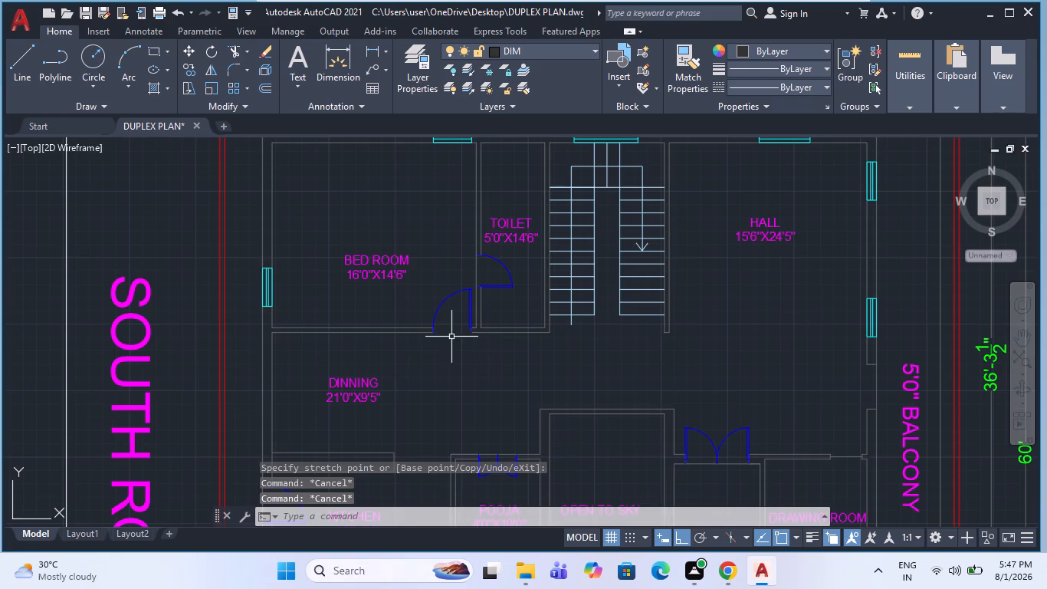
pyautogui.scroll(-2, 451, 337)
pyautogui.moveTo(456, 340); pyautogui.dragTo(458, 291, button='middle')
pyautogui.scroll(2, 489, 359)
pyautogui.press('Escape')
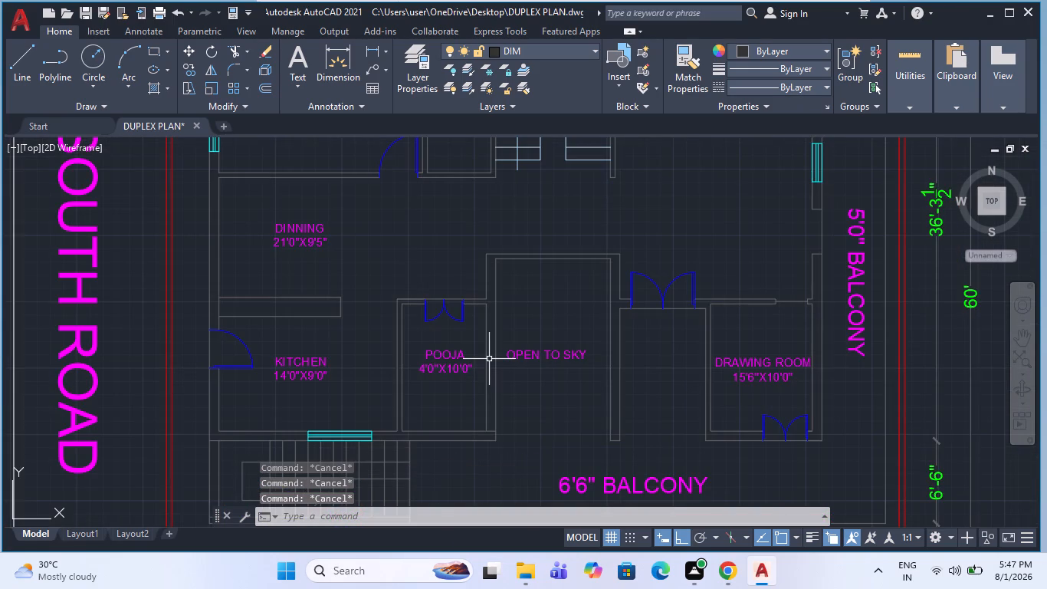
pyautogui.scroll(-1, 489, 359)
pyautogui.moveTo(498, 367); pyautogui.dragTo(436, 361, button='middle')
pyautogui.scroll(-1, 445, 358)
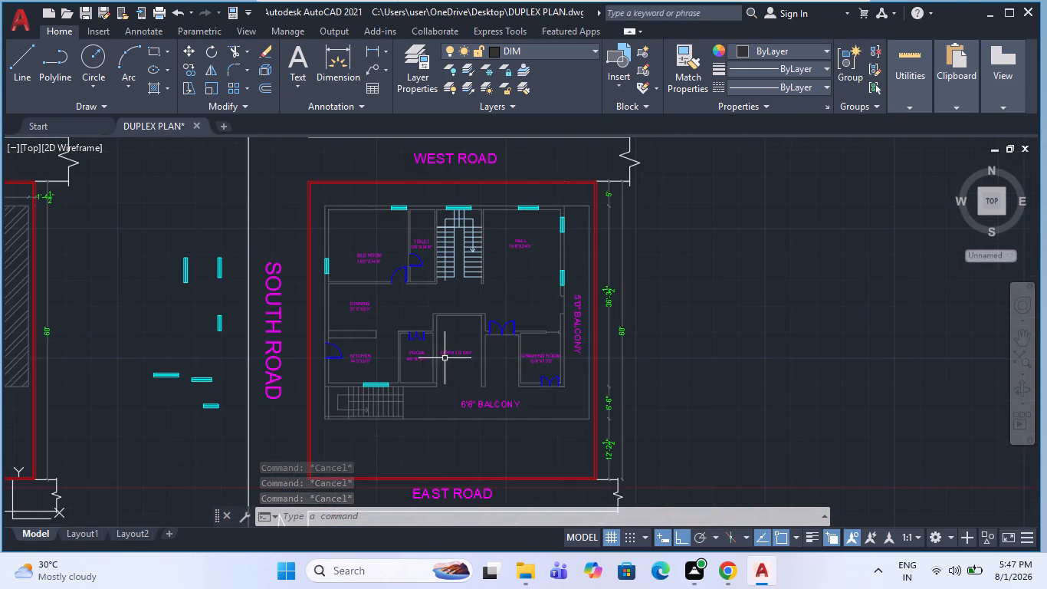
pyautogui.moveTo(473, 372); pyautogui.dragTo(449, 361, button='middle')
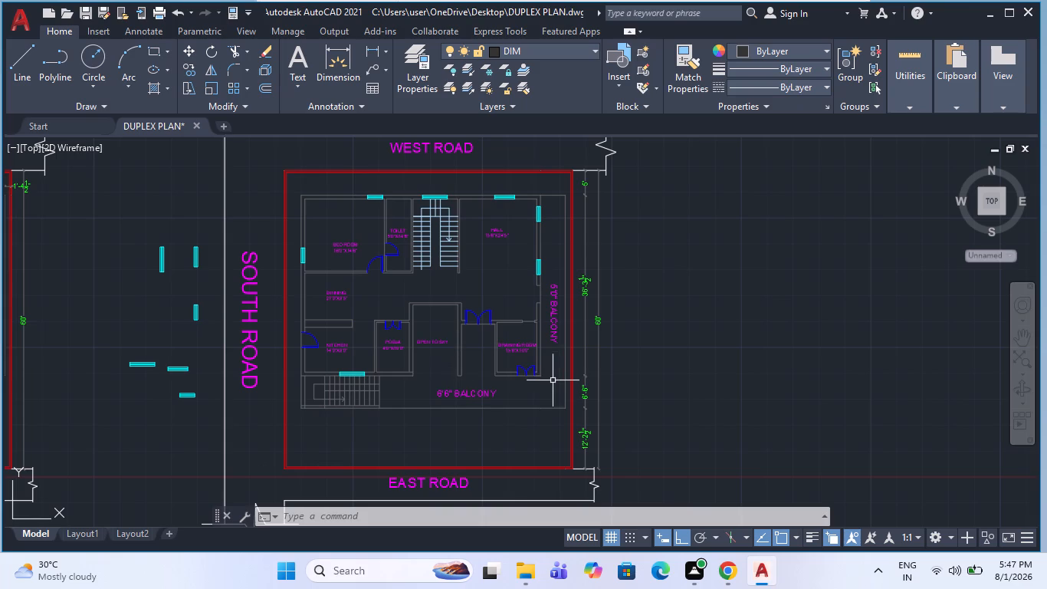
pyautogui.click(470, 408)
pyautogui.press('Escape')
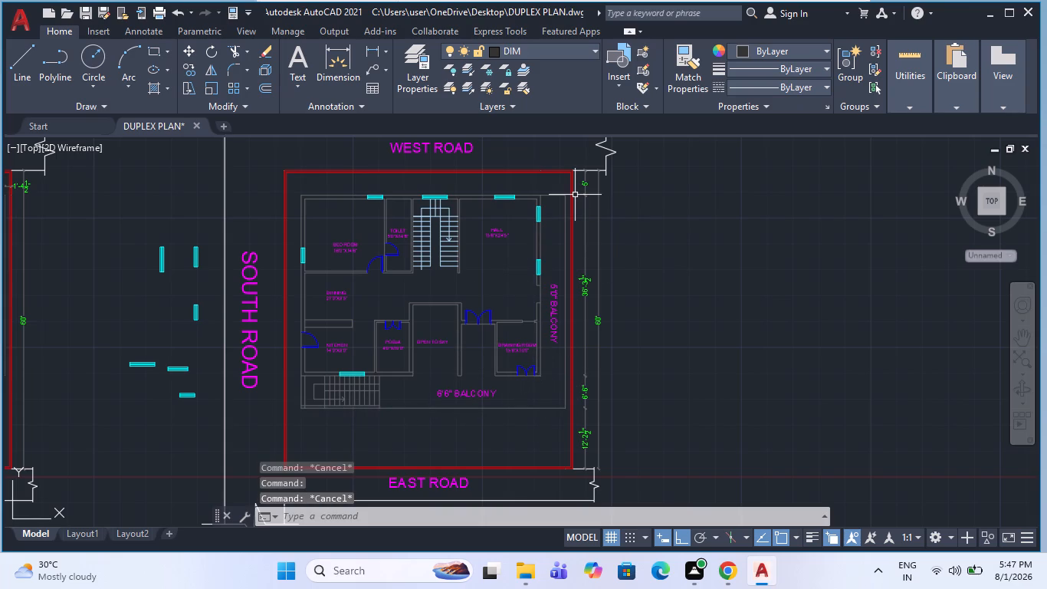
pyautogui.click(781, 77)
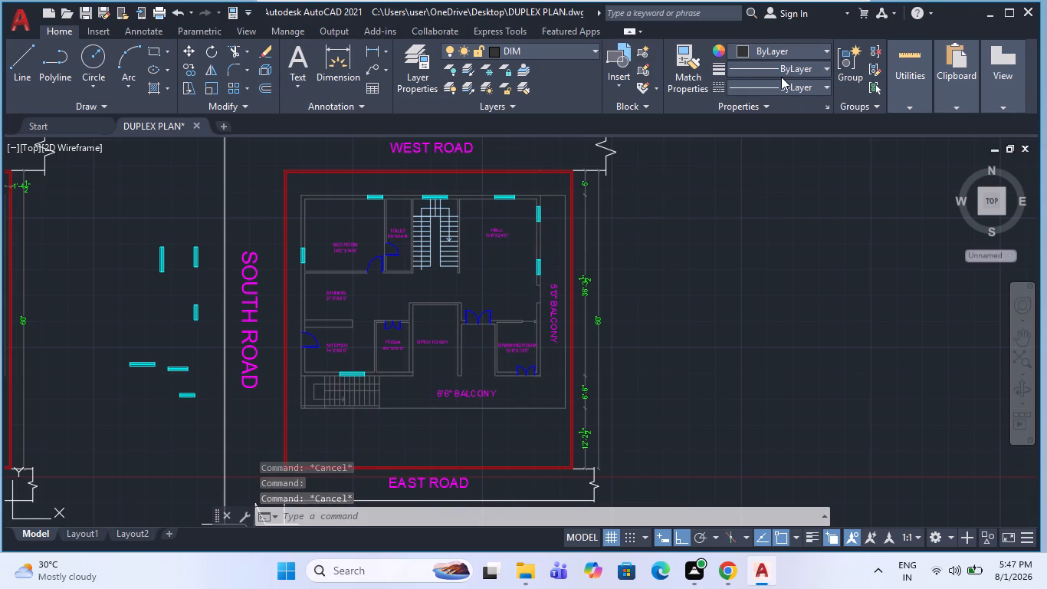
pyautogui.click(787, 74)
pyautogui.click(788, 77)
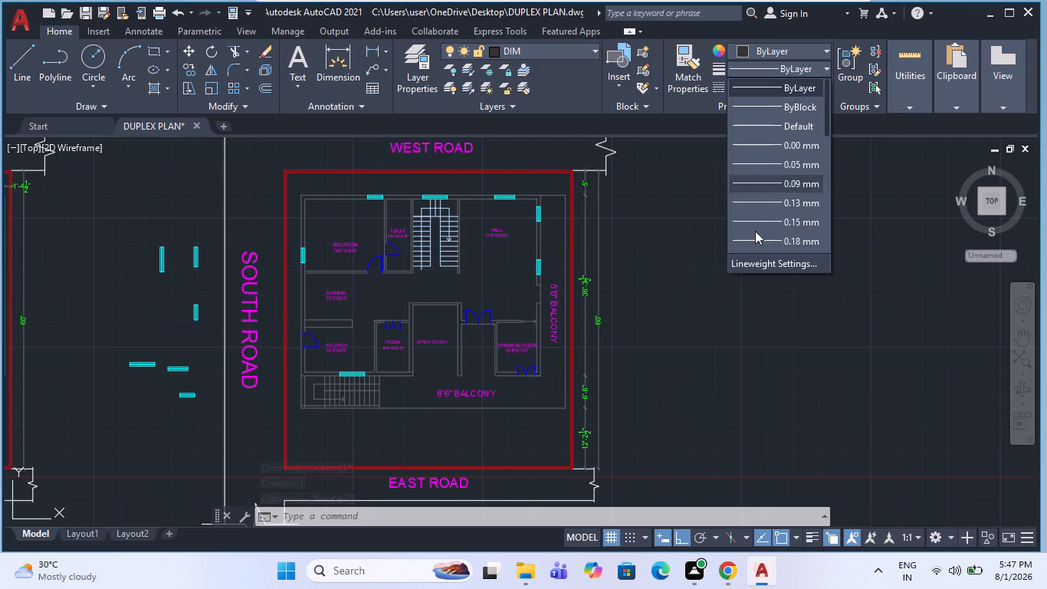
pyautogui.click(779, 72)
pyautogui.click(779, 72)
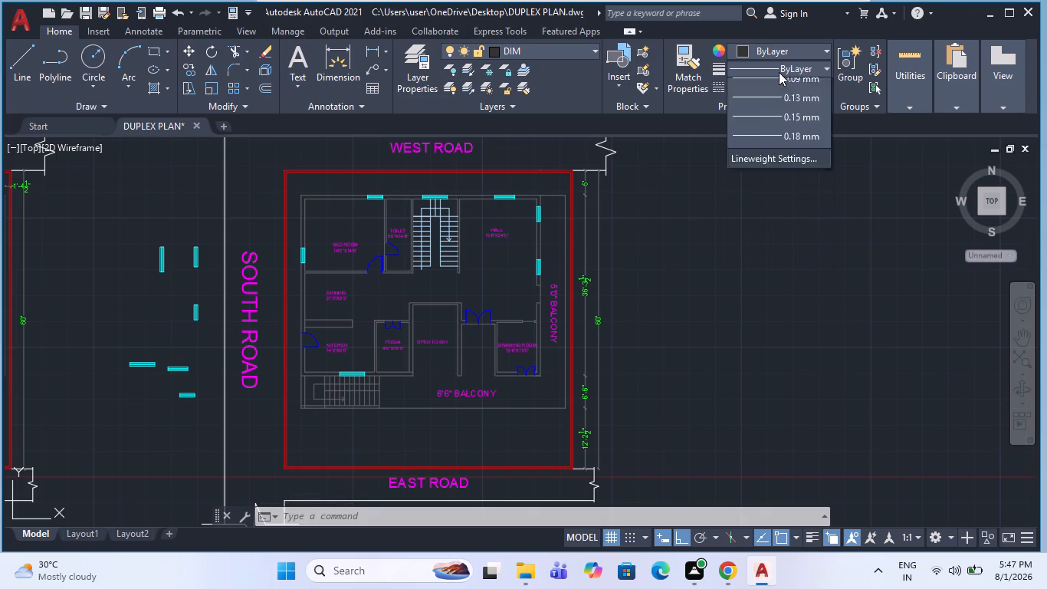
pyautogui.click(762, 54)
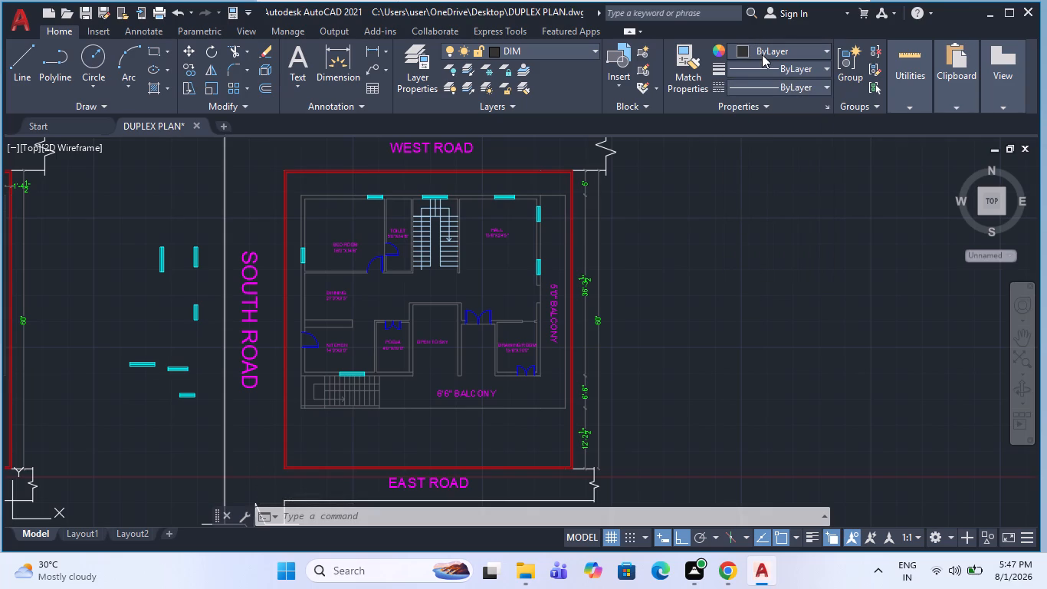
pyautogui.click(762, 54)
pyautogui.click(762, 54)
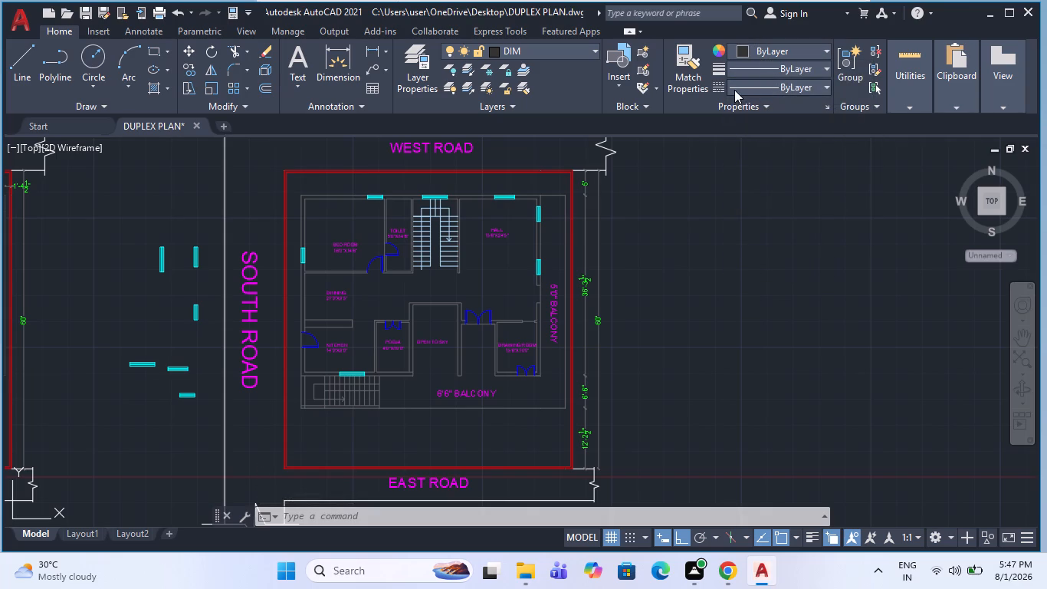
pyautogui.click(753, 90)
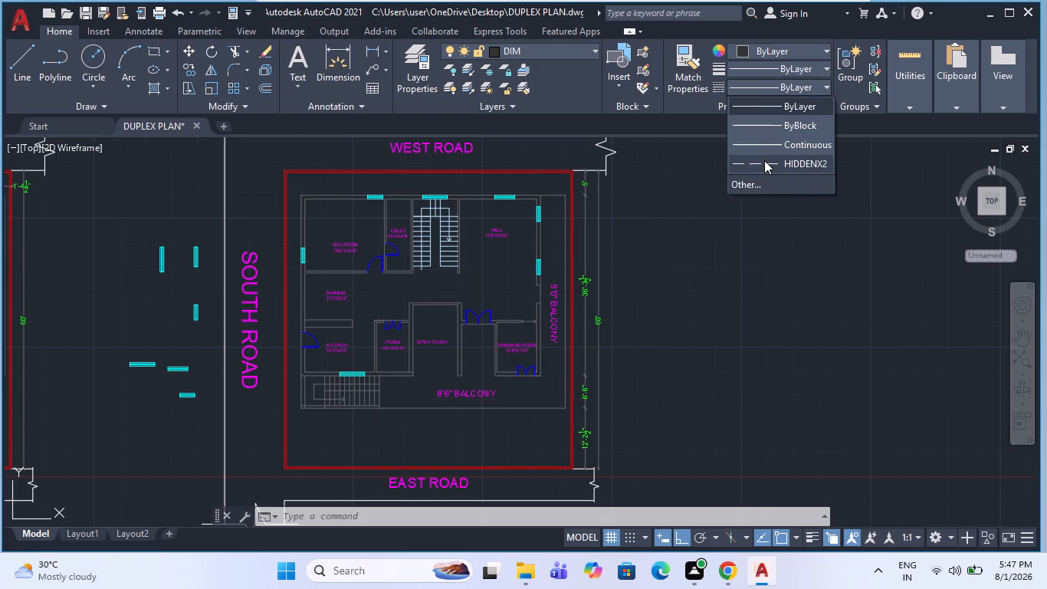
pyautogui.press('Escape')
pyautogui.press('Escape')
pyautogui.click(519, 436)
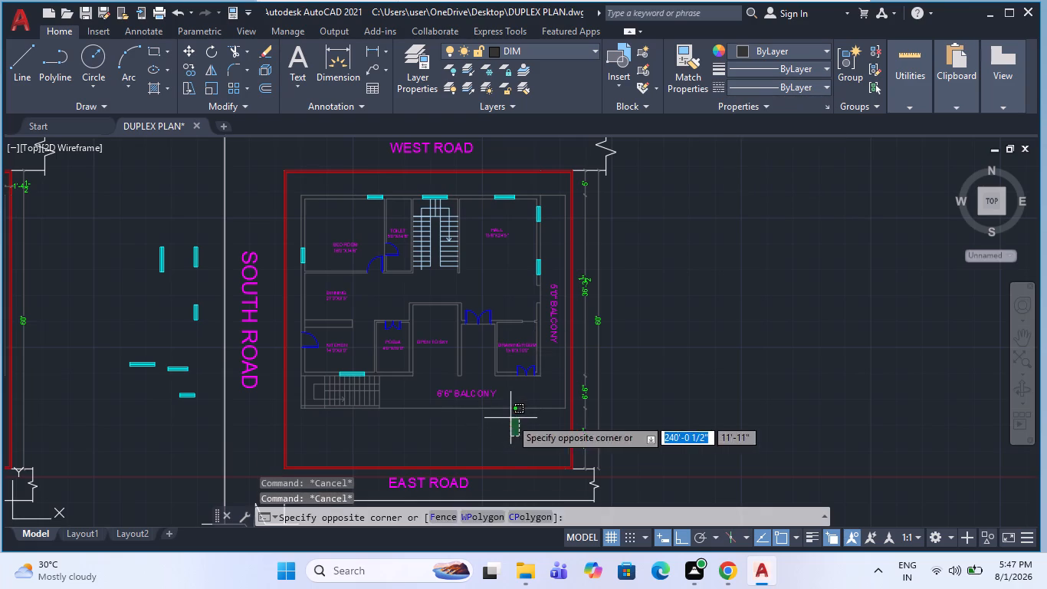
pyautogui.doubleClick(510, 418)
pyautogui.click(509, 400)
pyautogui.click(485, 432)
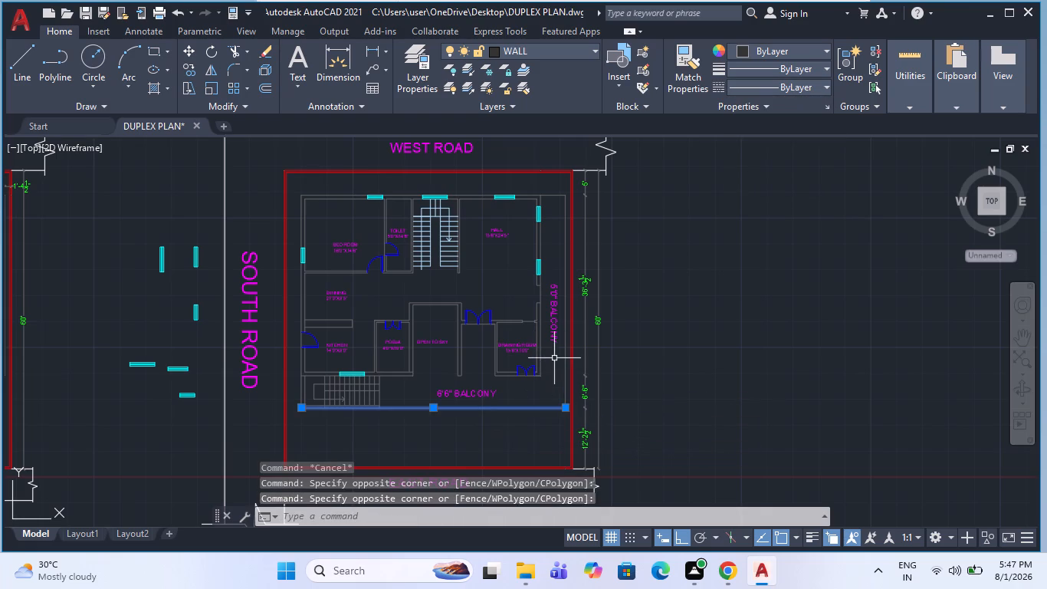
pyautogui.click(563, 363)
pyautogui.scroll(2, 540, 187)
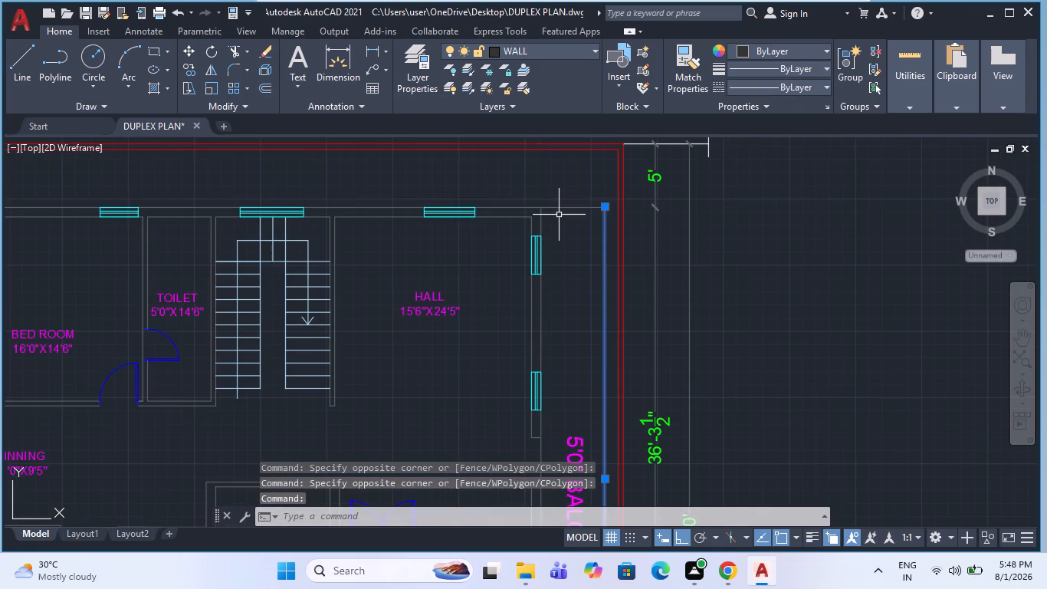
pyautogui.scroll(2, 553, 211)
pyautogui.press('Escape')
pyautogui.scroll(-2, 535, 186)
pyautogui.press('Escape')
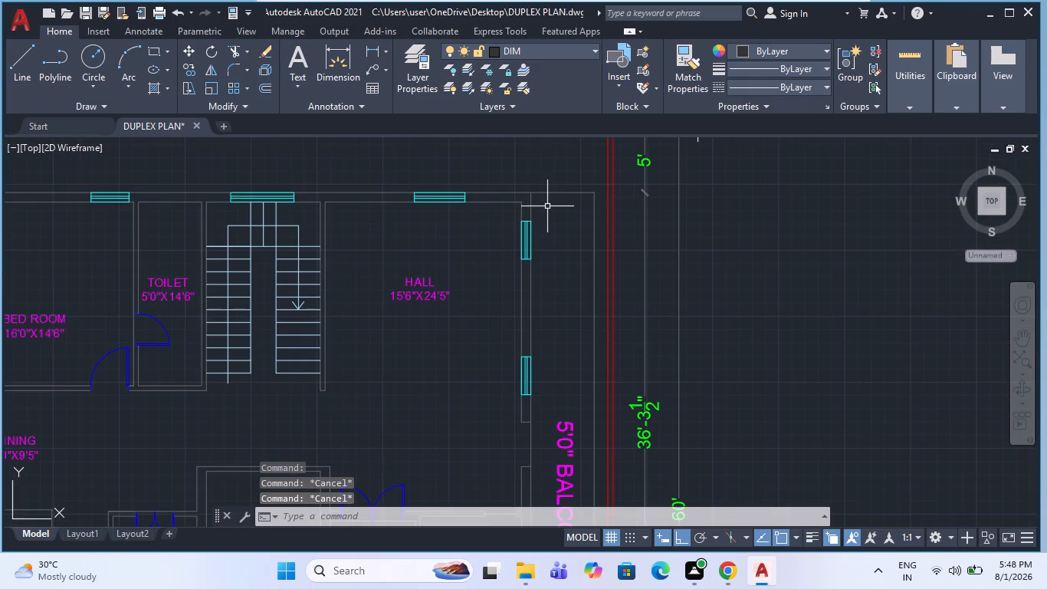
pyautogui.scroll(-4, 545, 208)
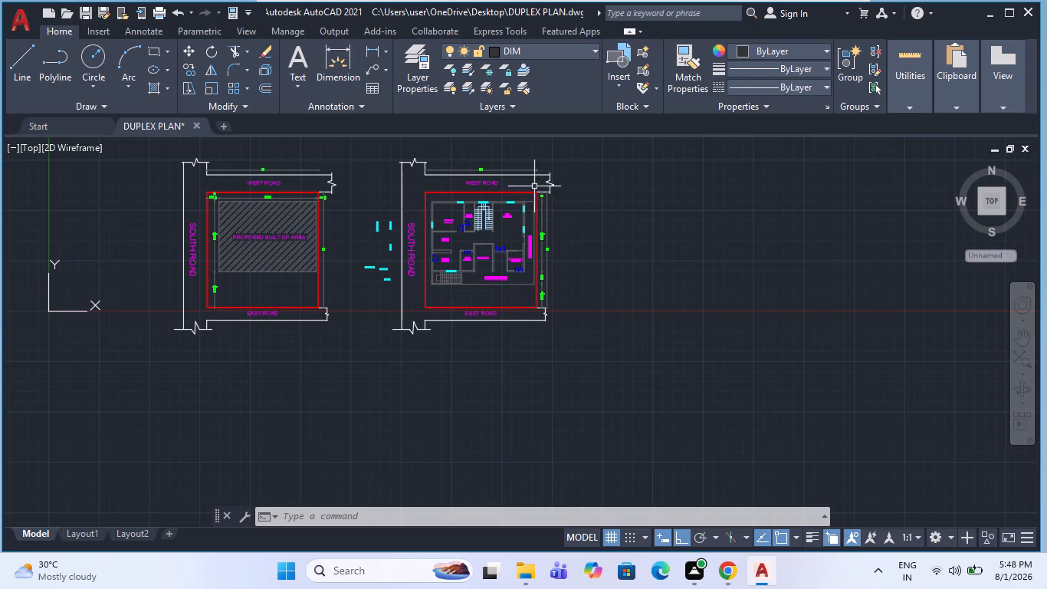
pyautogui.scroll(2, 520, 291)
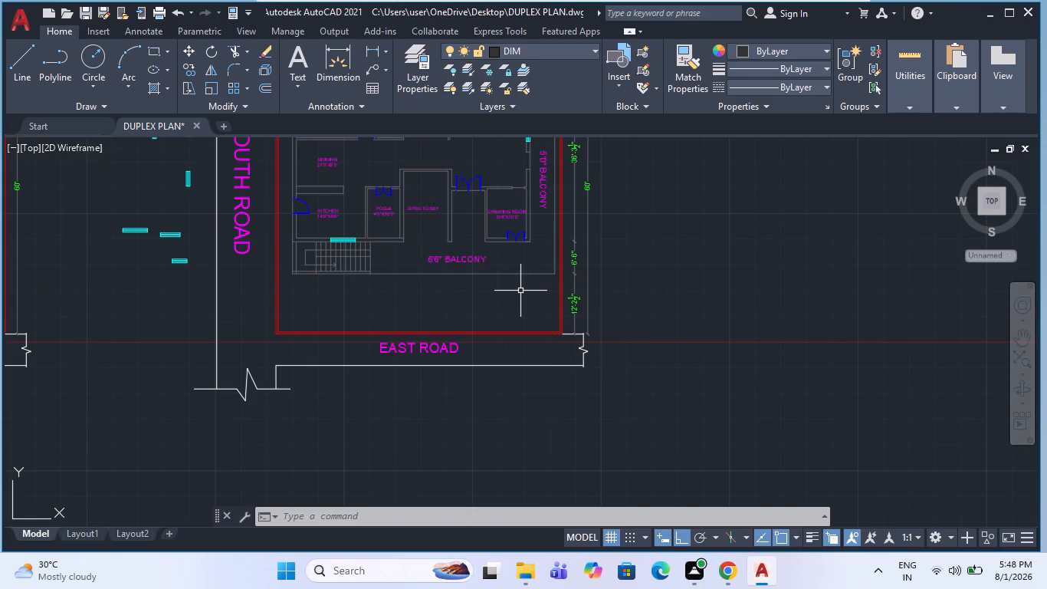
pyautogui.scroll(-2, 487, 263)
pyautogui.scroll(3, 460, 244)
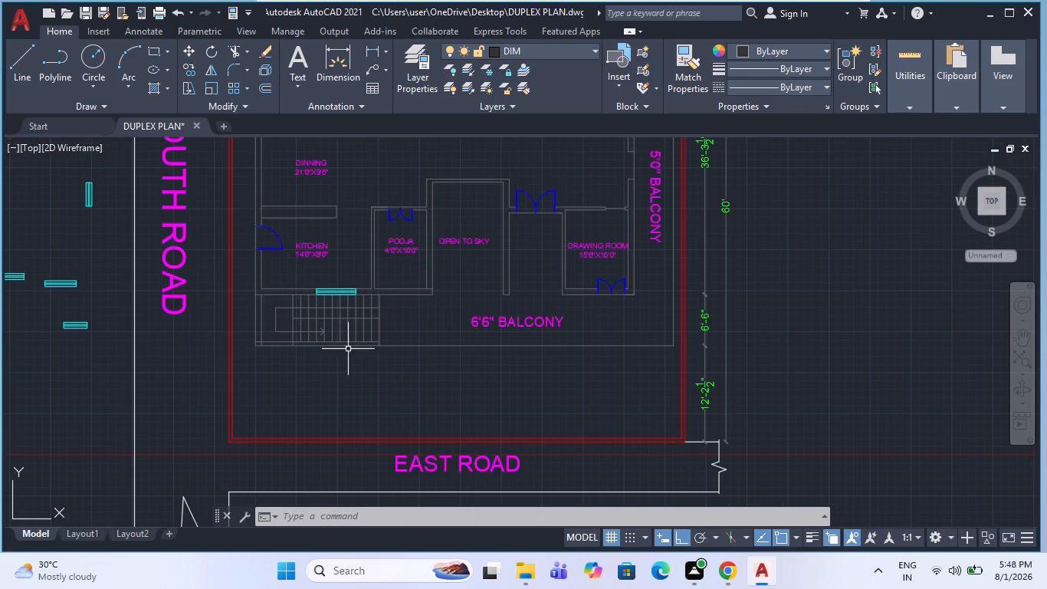
# Copy the bedroom window from the west wall to the POOJA room's balcony-side wall.
pyautogui.scroll(-2, 348, 349)
pyautogui.scroll(2, 307, 260)
pyautogui.scroll(-1, 400, 257)
pyautogui.scroll(2, 439, 167)
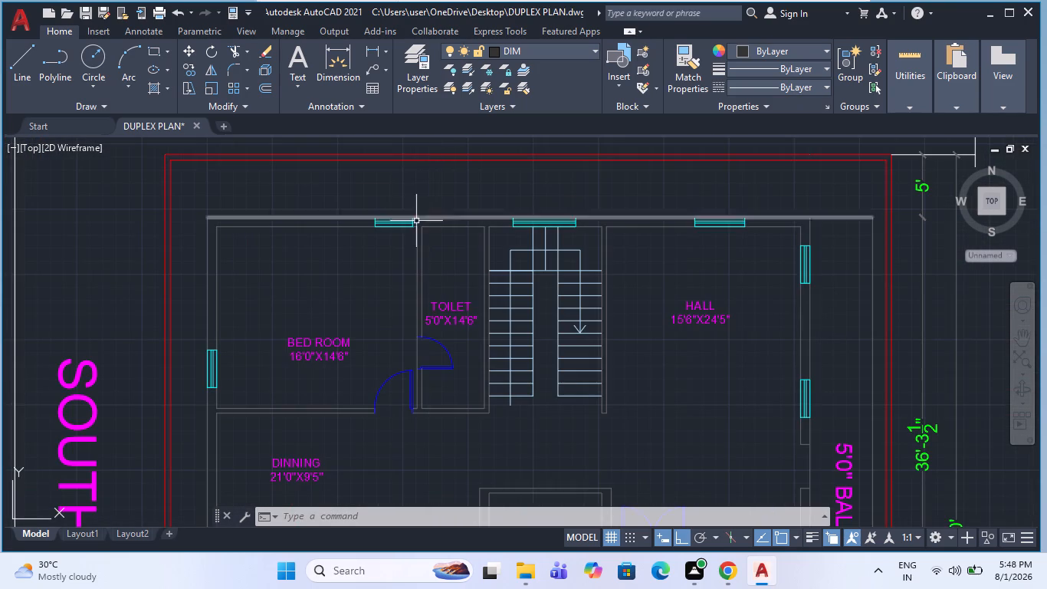
pyautogui.click(405, 225)
pyautogui.write('CO')
pyautogui.press('space')
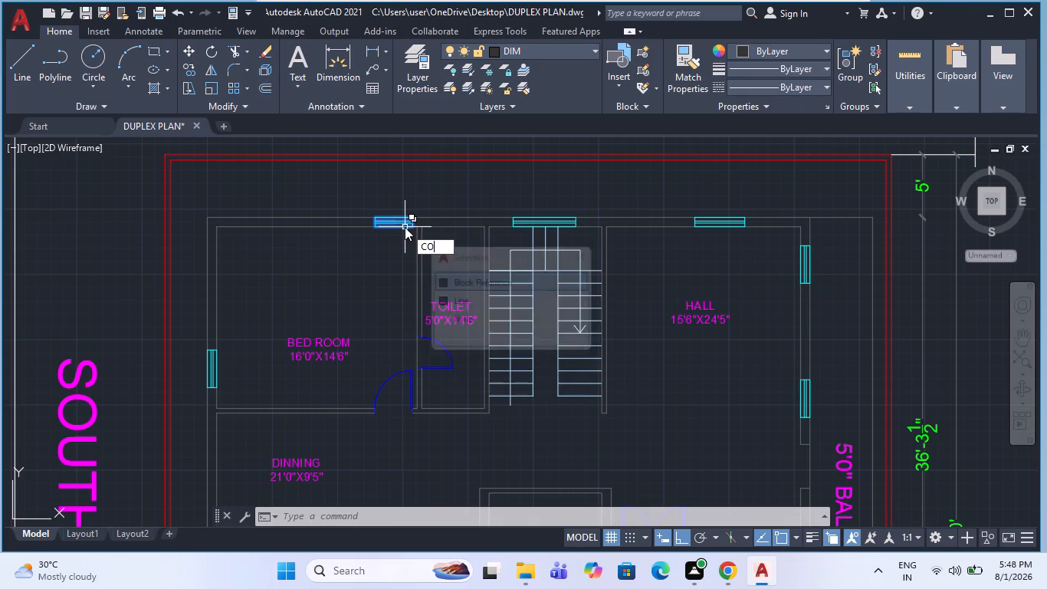
pyautogui.press('space')
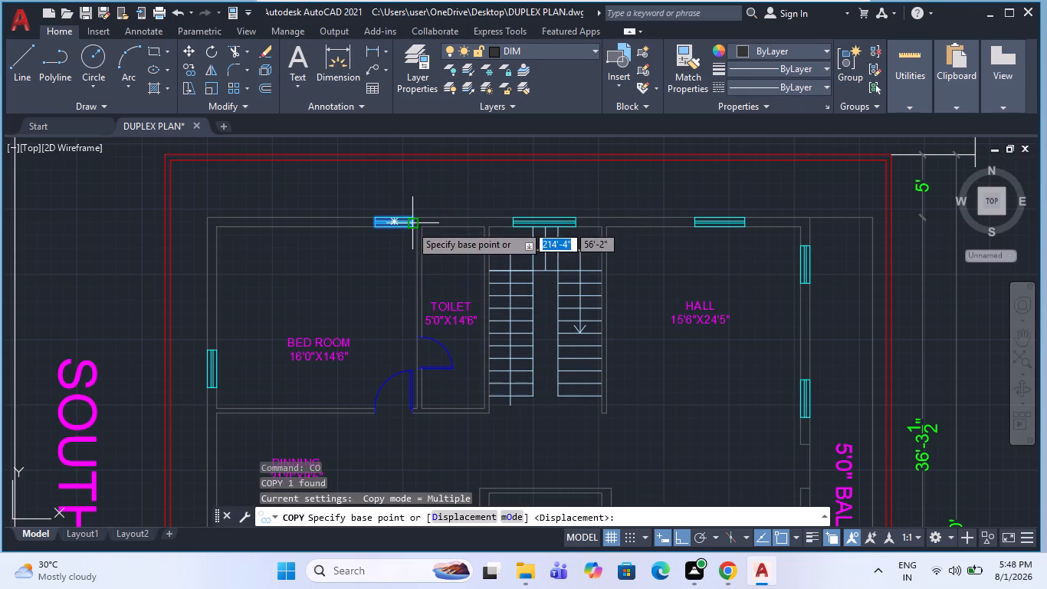
pyautogui.click(410, 225)
pyautogui.scroll(-2, 442, 194)
pyautogui.scroll(2, 422, 384)
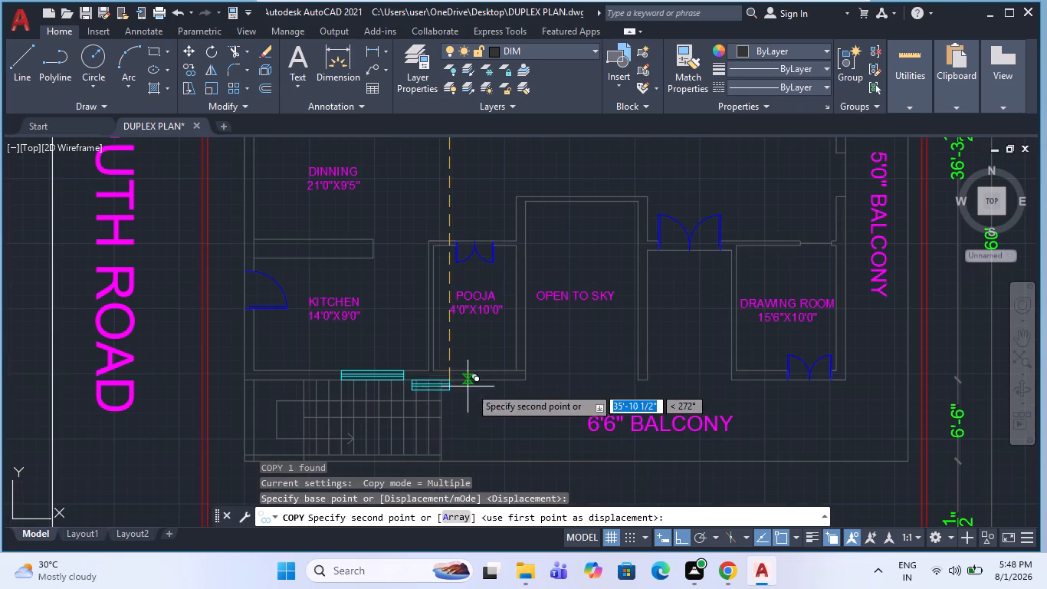
pyautogui.click(484, 380)
pyautogui.press('Escape')
# Move the copied POOJA window by its corner so that it sits within the thickness of the balcony-side wall.
pyautogui.scroll(3, 474, 386)
pyautogui.click(474, 383)
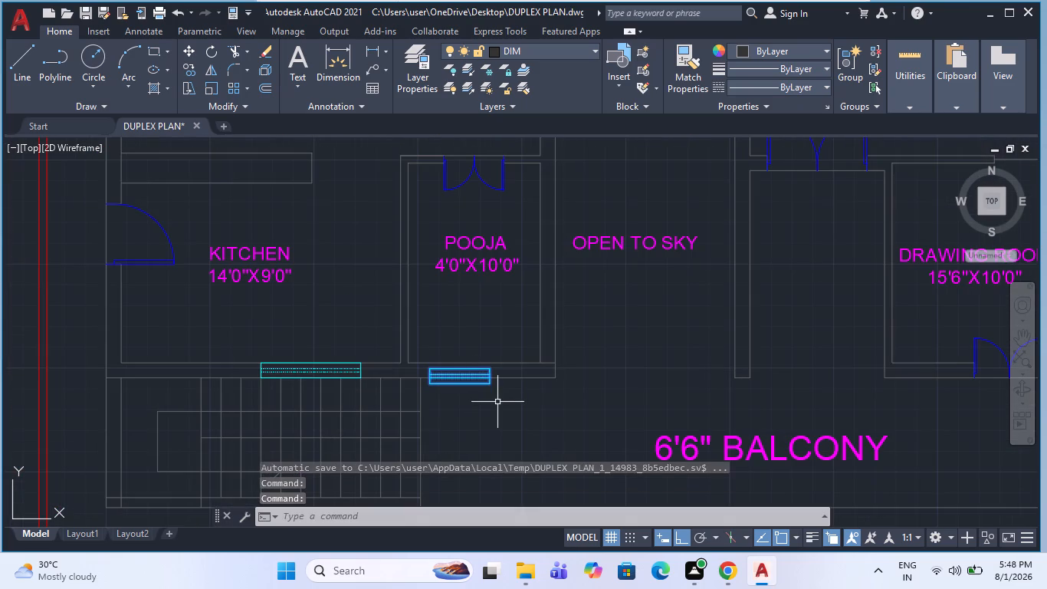
pyautogui.press('m')
pyautogui.press('space')
pyautogui.scroll(3, 492, 400)
pyautogui.click(480, 340)
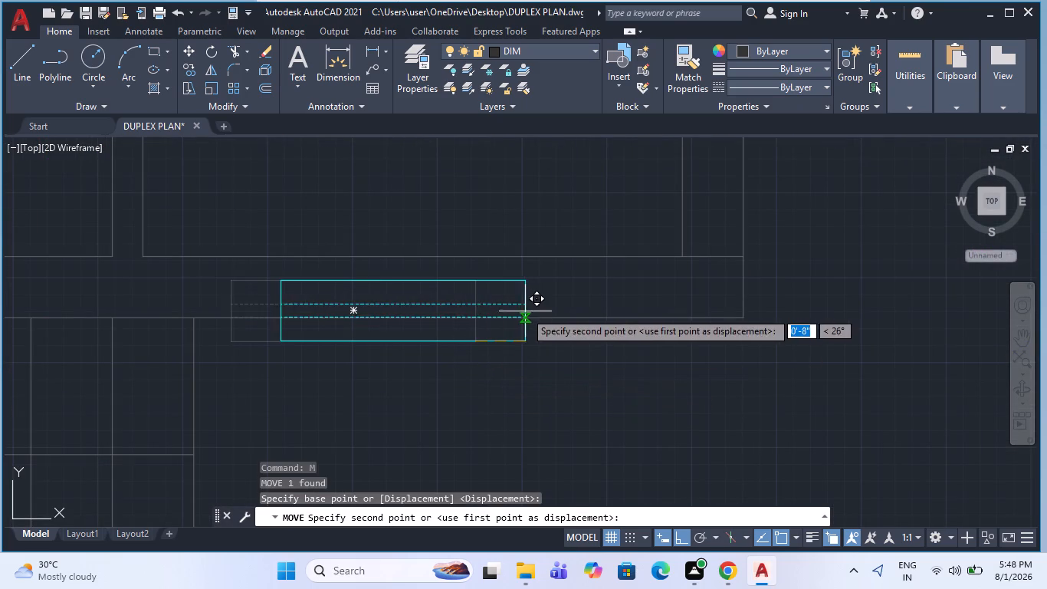
pyautogui.click(537, 321)
pyautogui.press('Escape')
pyautogui.scroll(-2, 544, 322)
pyautogui.press('Escape')
pyautogui.scroll(-2, 509, 350)
pyautogui.press('Escape')
# Copy the OPEN TO SKY label to the gap between the staircase window wall and the west boundary wall.
pyautogui.scroll(-2, 472, 341)
pyautogui.scroll(-1, 543, 354)
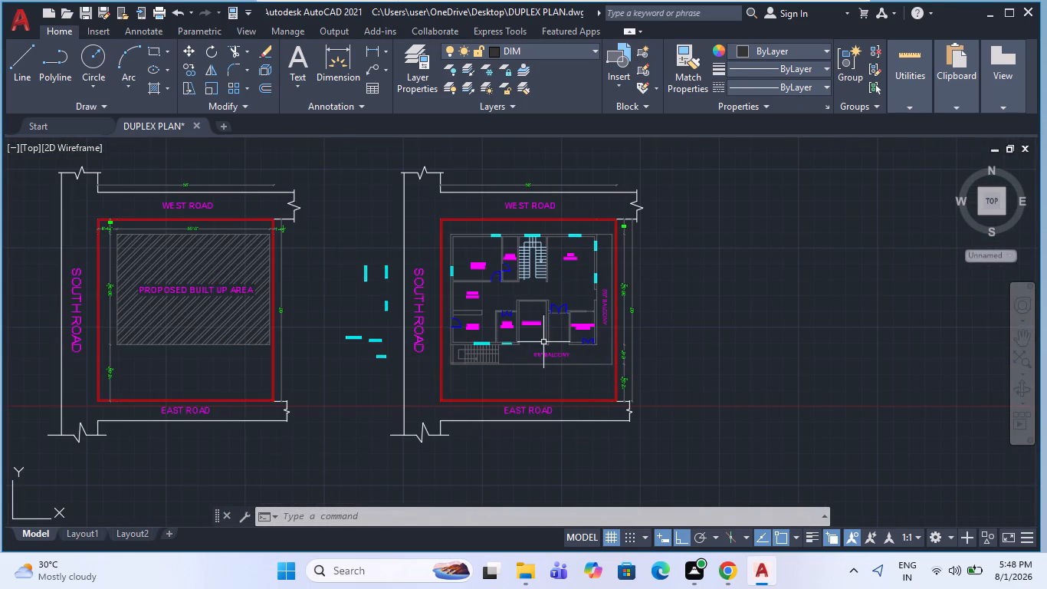
pyautogui.scroll(3, 543, 355)
pyautogui.click(487, 228)
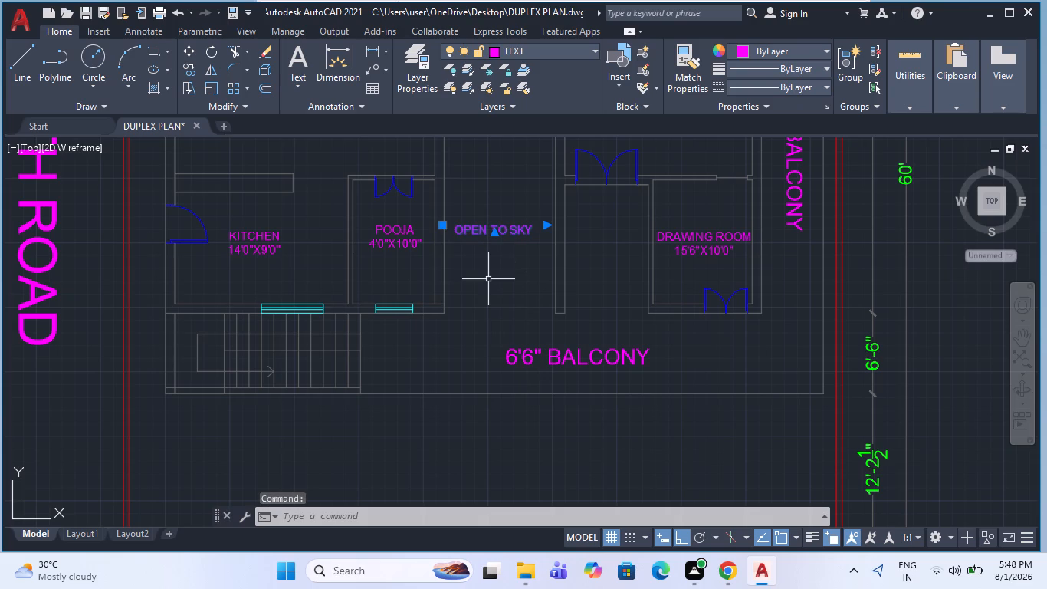
pyautogui.write('CO')
pyautogui.press('space')
pyautogui.click(493, 278)
pyautogui.scroll(-3, 494, 295)
pyautogui.scroll(2, 489, 195)
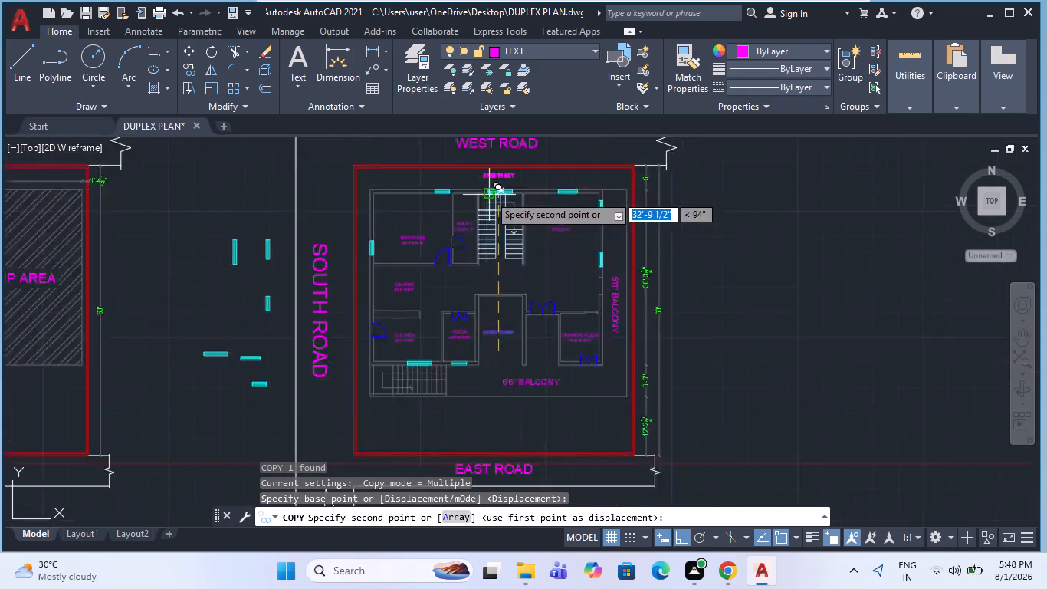
pyautogui.scroll(1, 489, 195)
pyautogui.scroll(-3, 504, 229)
pyautogui.scroll(4, 507, 203)
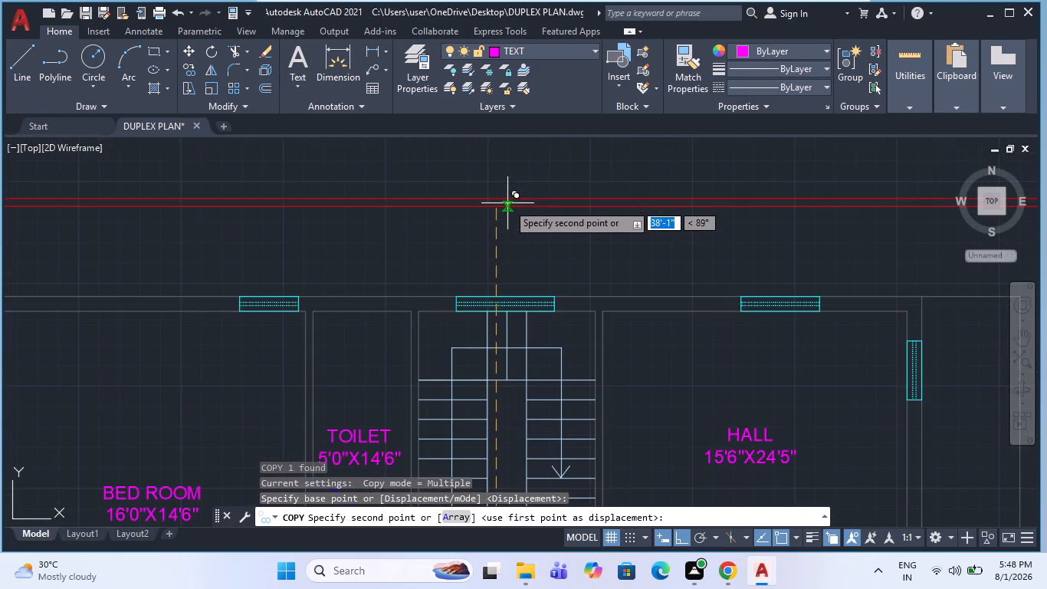
pyautogui.click(508, 326)
pyautogui.press('Escape')
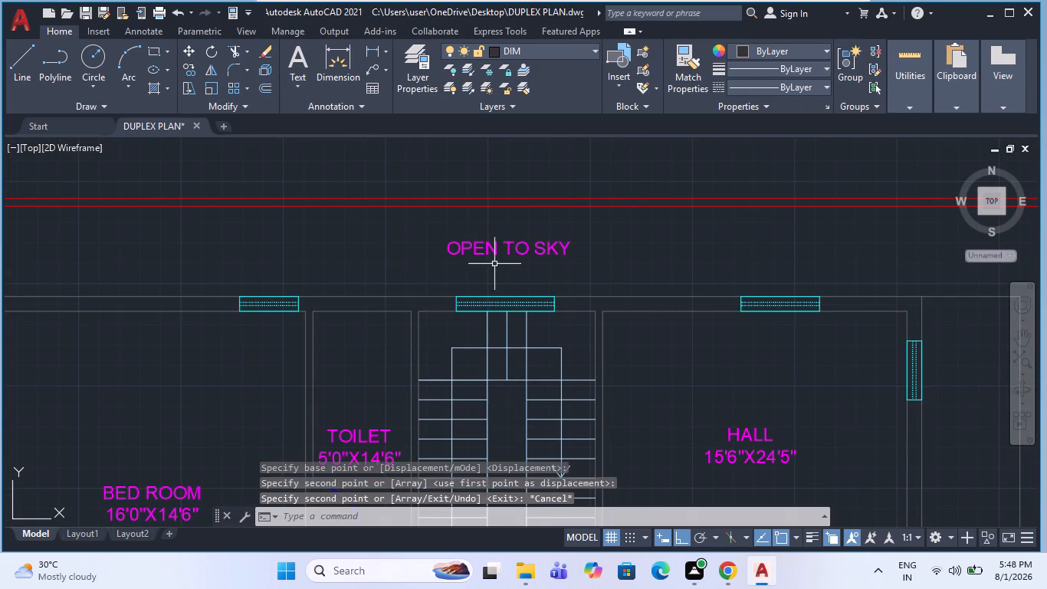
# Edit the copied label near the west boundary to read 5' OPEN TO SKY.
pyautogui.click(495, 259)
pyautogui.press('Escape')
pyautogui.doubleClick(483, 250)
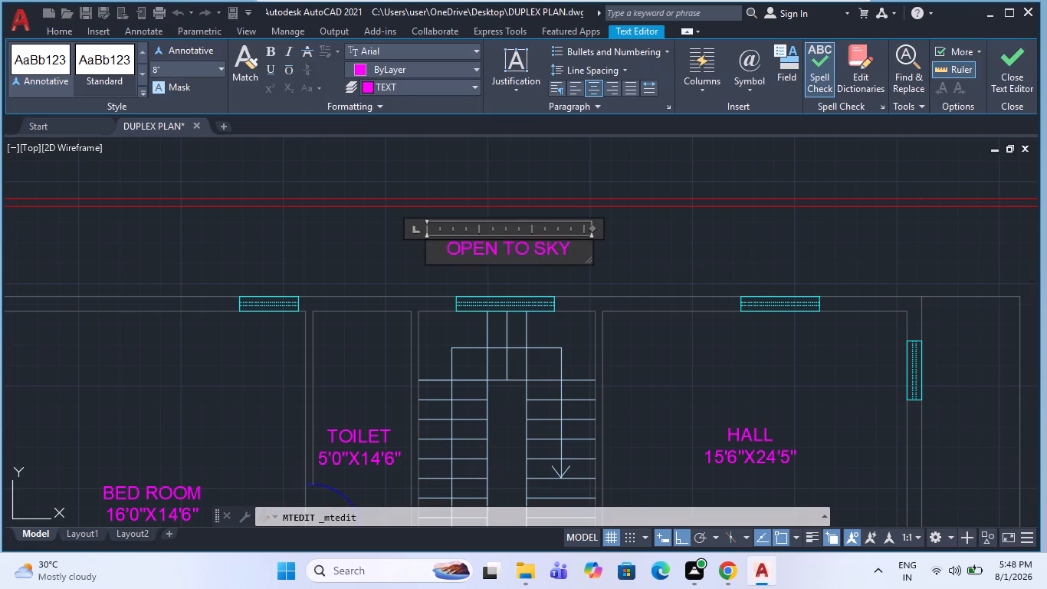
pyautogui.write("5'")
pyautogui.press('space')
pyautogui.click(441, 278)
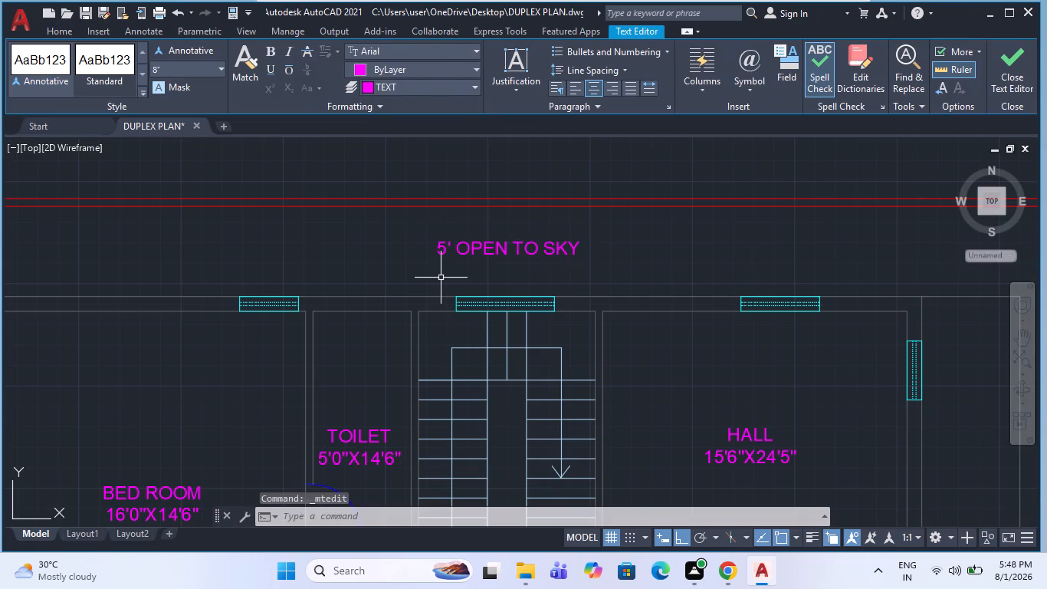
pyautogui.scroll(-3, 441, 278)
pyautogui.press('Escape')
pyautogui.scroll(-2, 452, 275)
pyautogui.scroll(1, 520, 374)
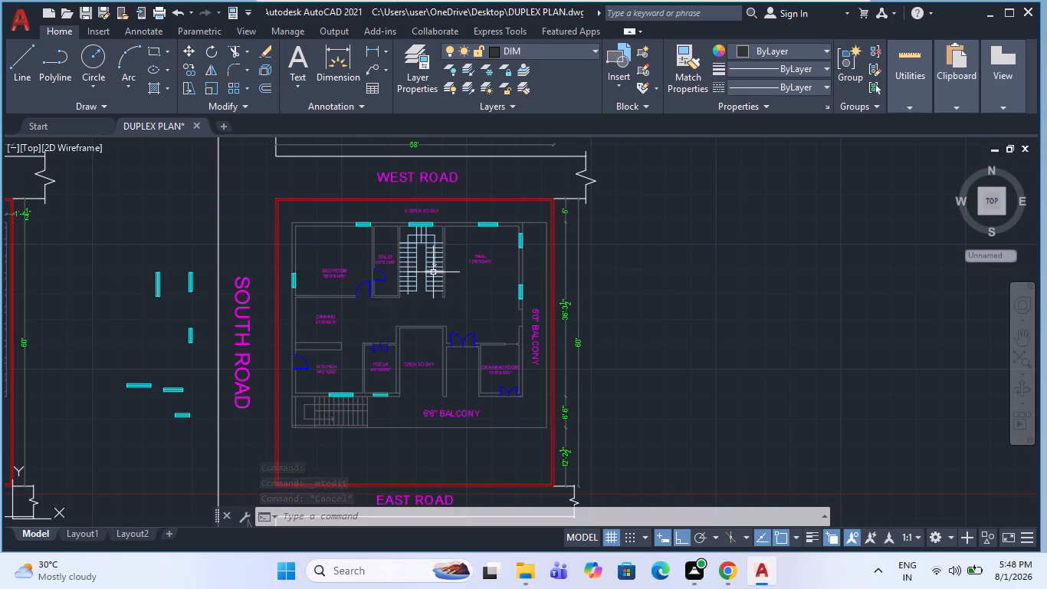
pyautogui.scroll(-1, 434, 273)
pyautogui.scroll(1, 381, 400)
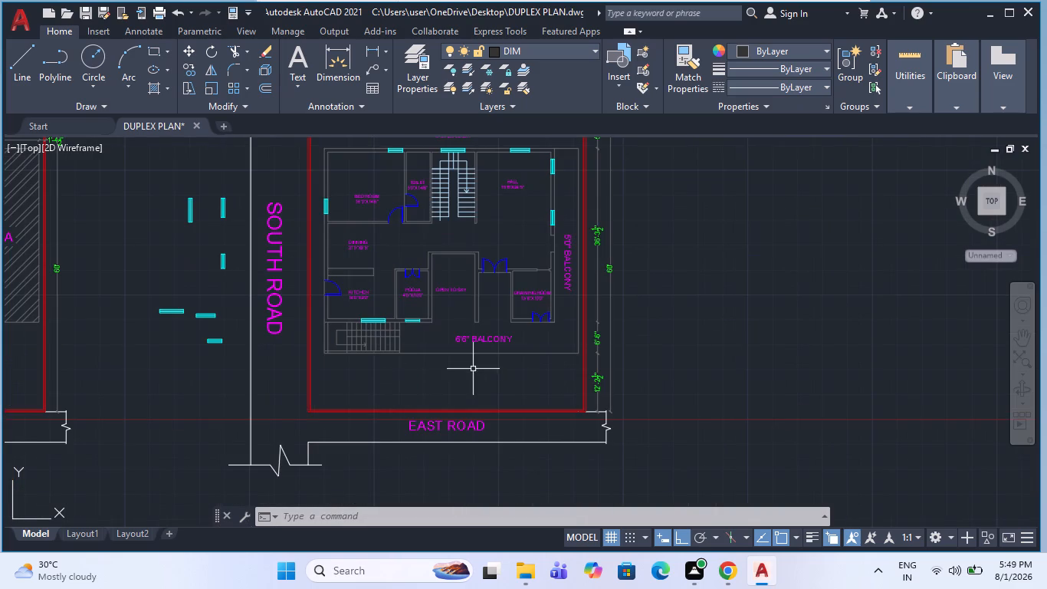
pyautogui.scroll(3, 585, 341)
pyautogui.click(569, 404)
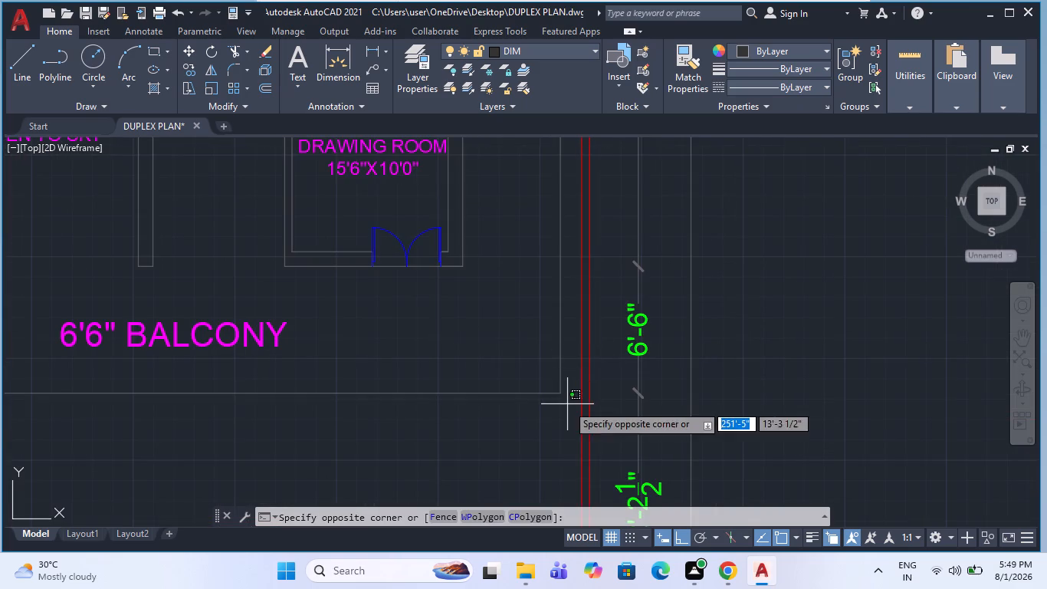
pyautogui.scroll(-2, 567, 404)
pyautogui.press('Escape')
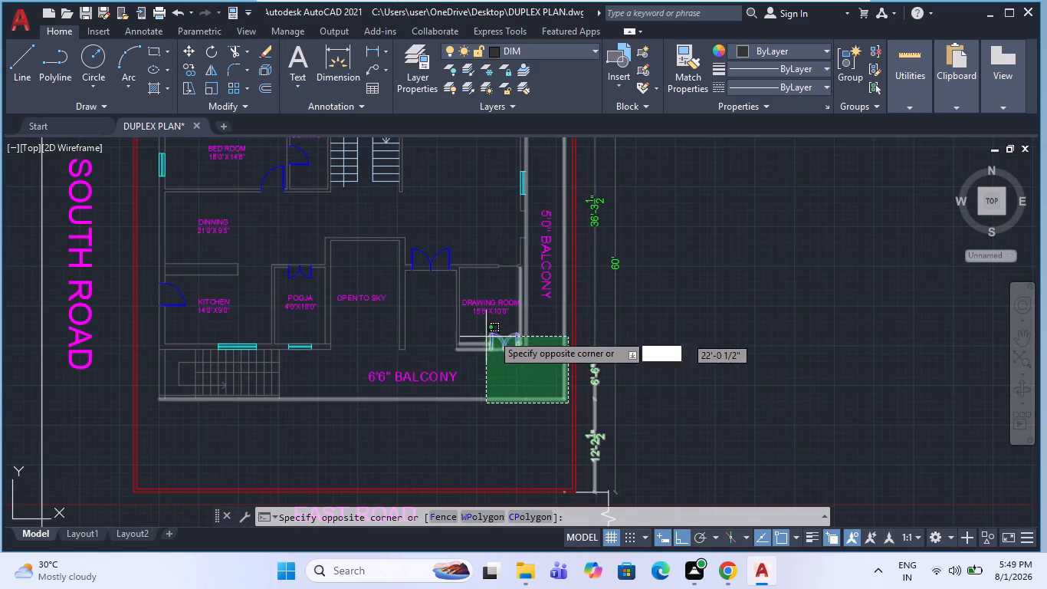
# Copy the DRAWING ROOM's double door from its 6'6" BALCONY wall to beside the hall opening onto the 5'0" BALCONY.
pyautogui.scroll(2, 504, 338)
pyautogui.click(519, 361)
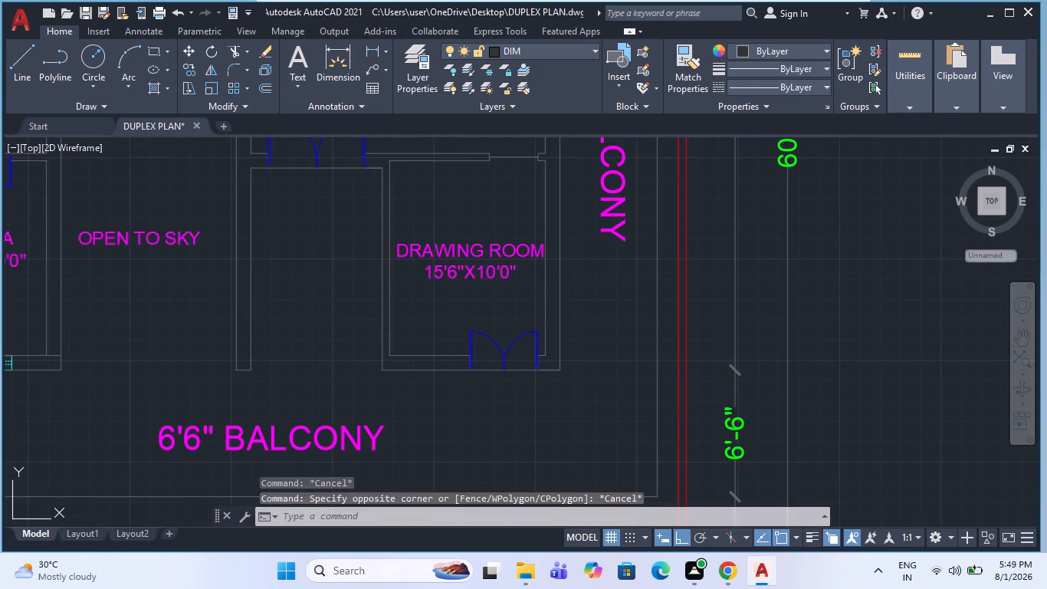
pyautogui.click(493, 355)
pyautogui.write('CO')
pyautogui.press('space')
pyautogui.click(493, 355)
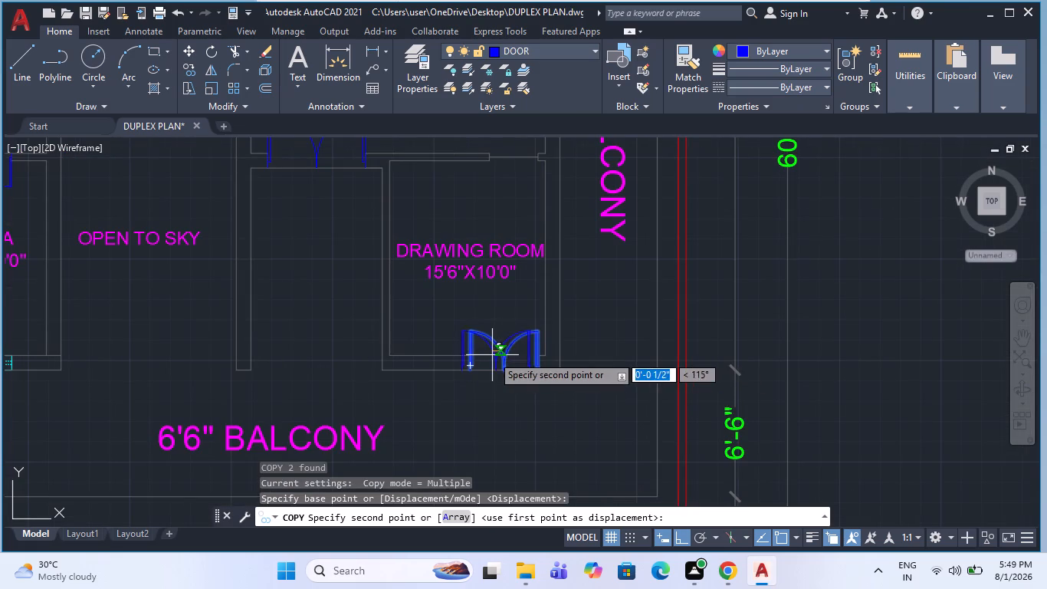
pyautogui.scroll(-2, 492, 355)
pyautogui.scroll(3, 466, 213)
pyautogui.click(515, 300)
pyautogui.press('Escape')
# Rotate the copied double door 90° counterclockwise so that its leaves swing into the hall.
pyautogui.click(609, 334)
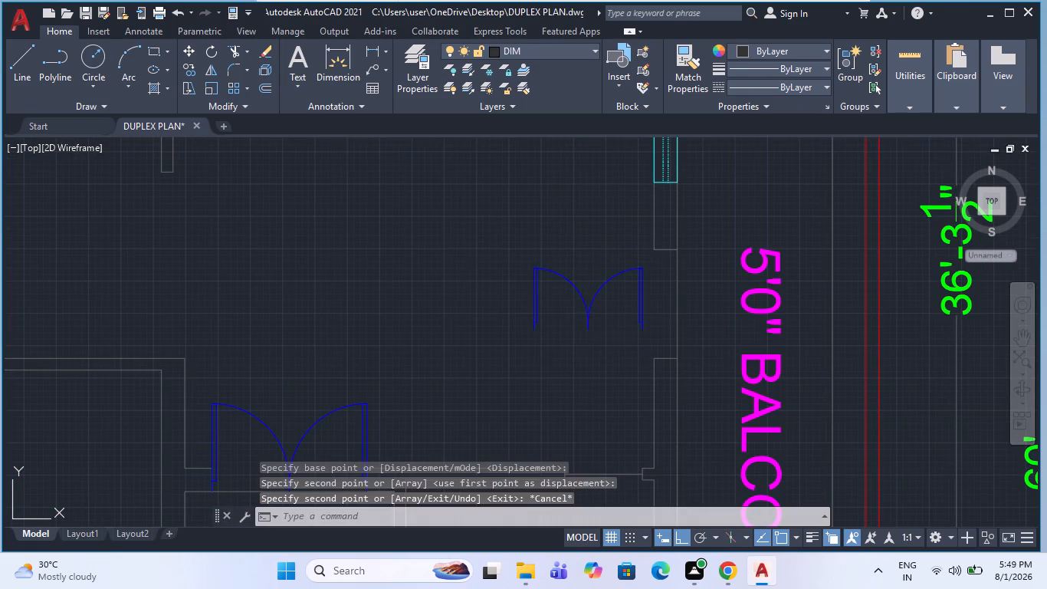
pyautogui.click(582, 323)
pyautogui.write('RO')
pyautogui.press('space')
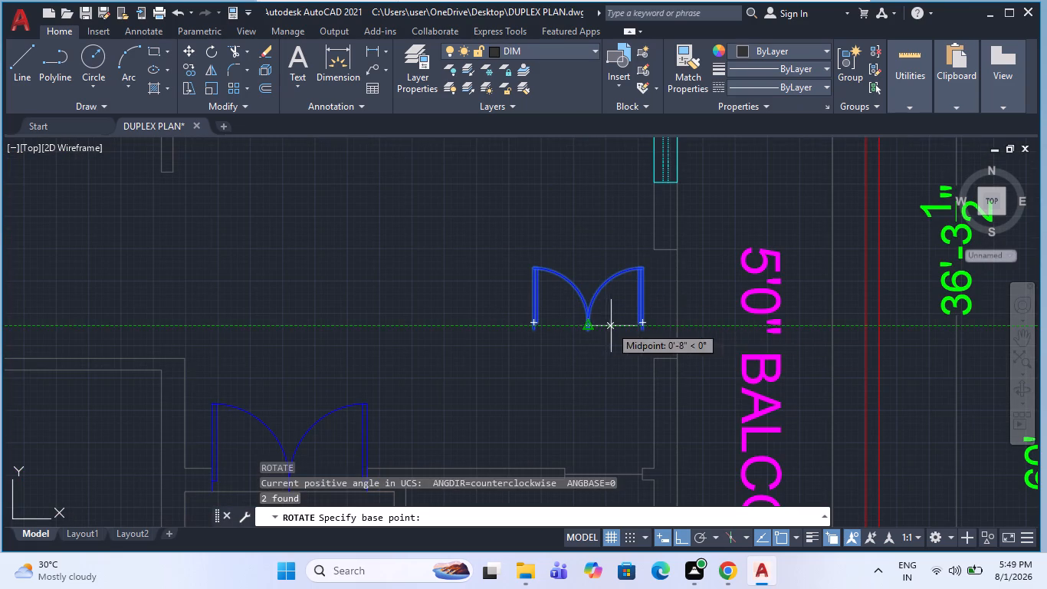
pyautogui.click(616, 327)
pyautogui.click(585, 230)
pyautogui.press('Escape')
# Move the rotated double door into the hall's 5'0" BALCONY wall opening, placing its hinge corner on the outer jamb corner nearest the window.
pyautogui.click(628, 429)
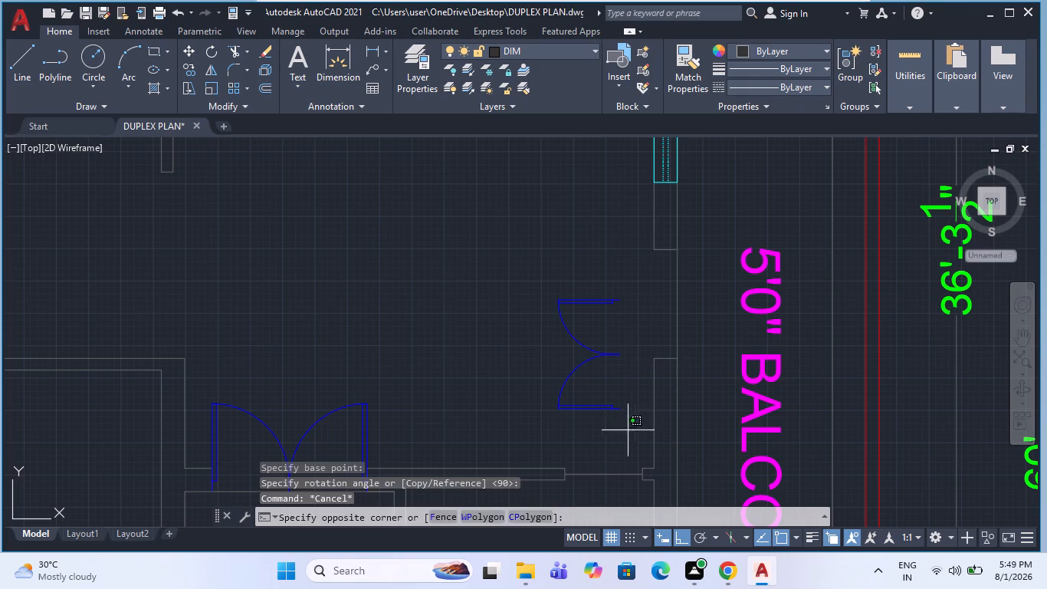
pyautogui.click(571, 183)
pyautogui.press('m')
pyautogui.press('space')
pyautogui.scroll(2, 648, 318)
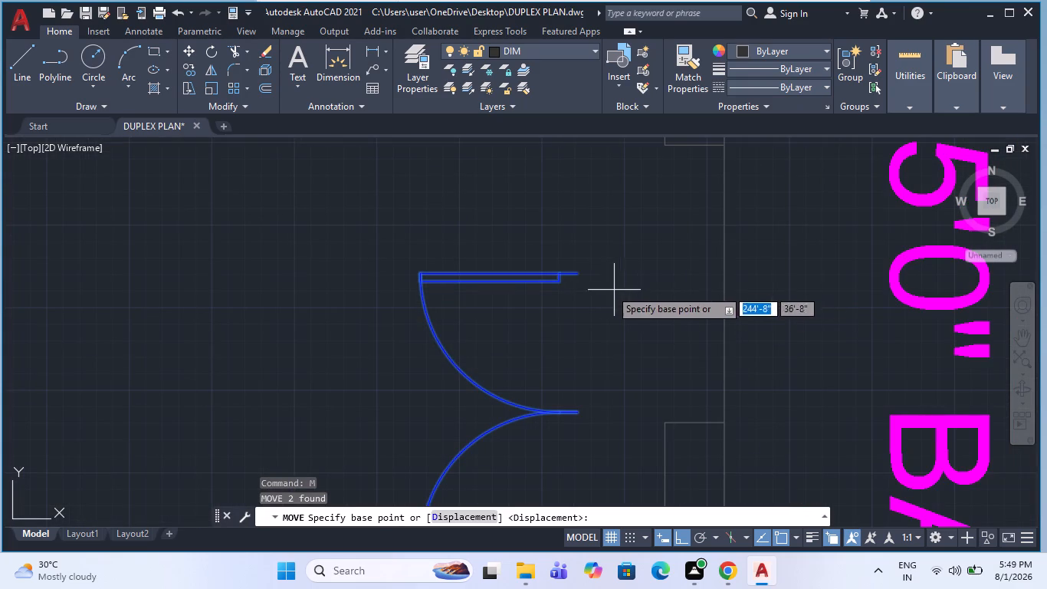
pyautogui.click(580, 278)
pyautogui.click(720, 149)
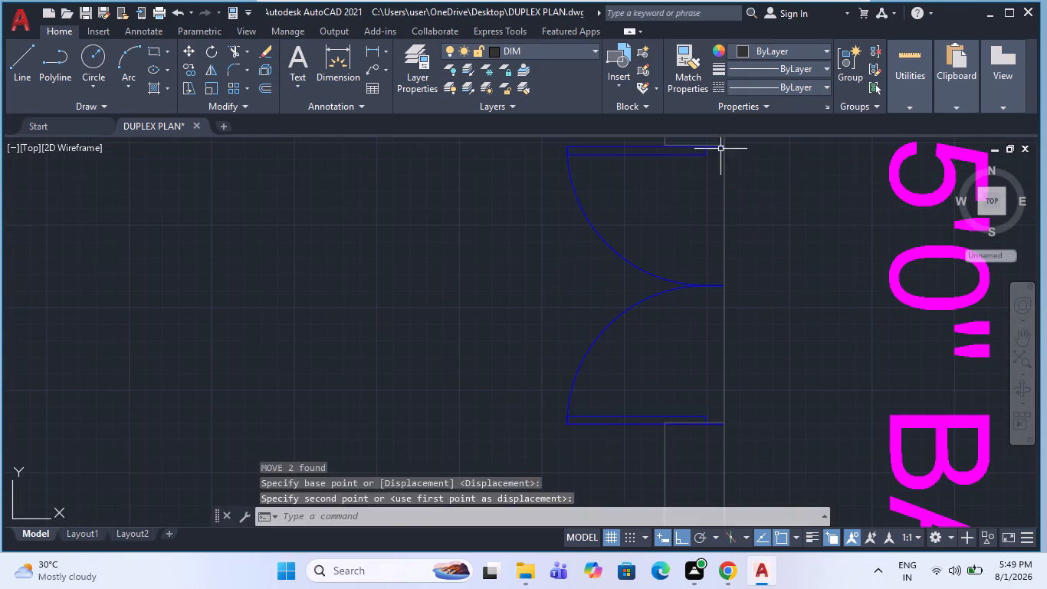
pyautogui.press('Escape')
pyautogui.scroll(-3, 646, 255)
pyautogui.press('Escape')
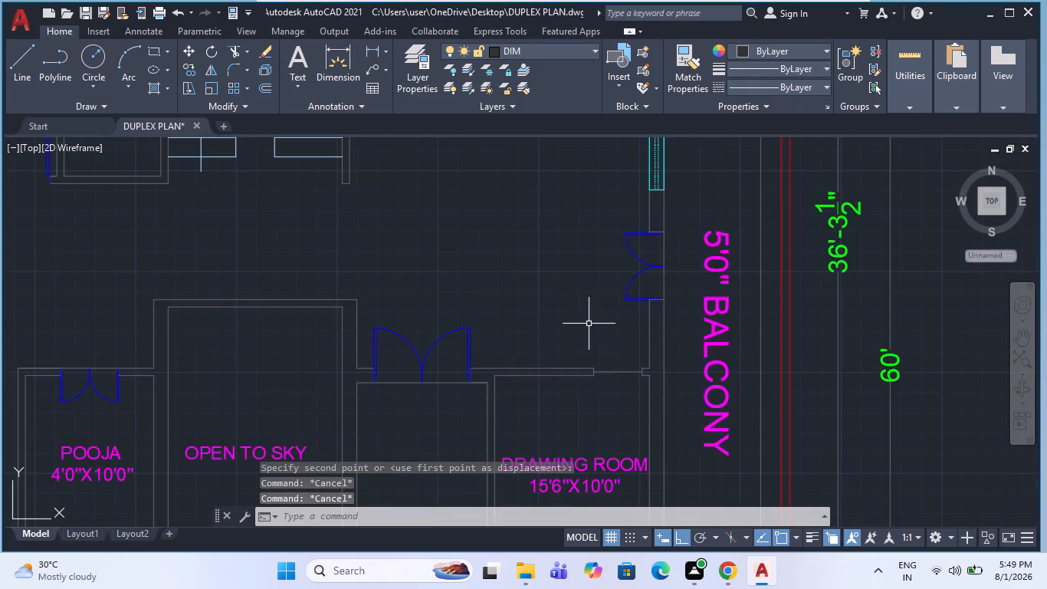
# Review the doors, windows and room labels across the whole floor plan, including the balcony-side staircase.
pyautogui.scroll(3, 648, 298)
pyautogui.scroll(-4, 599, 340)
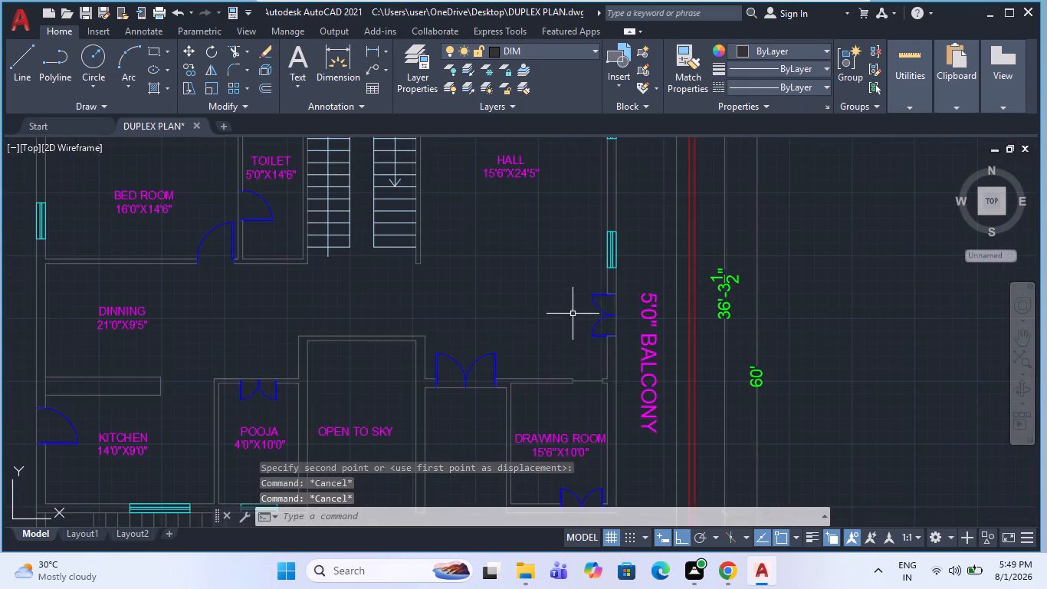
pyautogui.scroll(-2, 592, 332)
pyautogui.scroll(2, 549, 301)
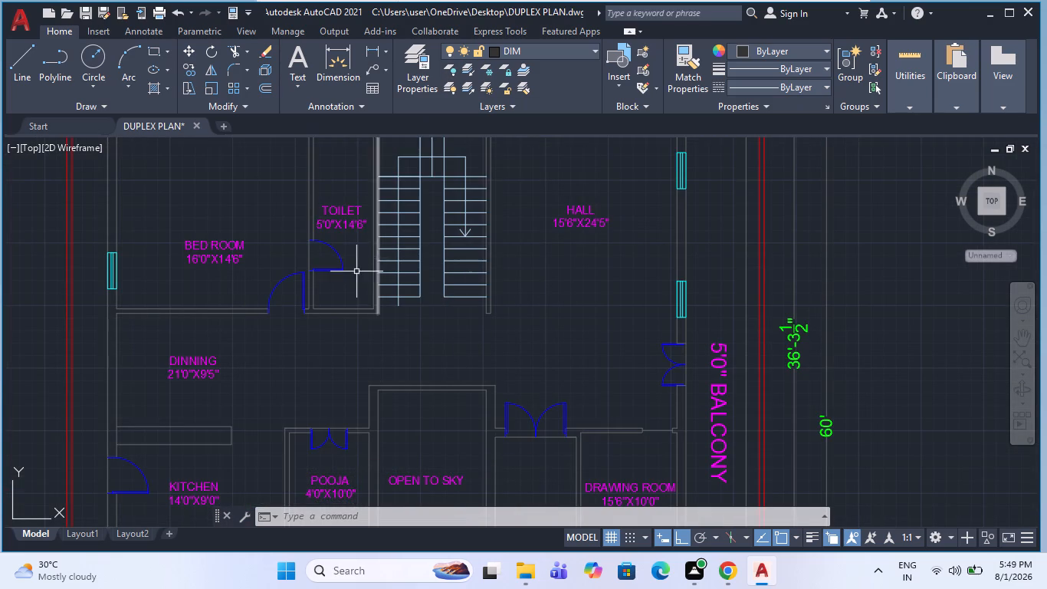
pyautogui.scroll(-2, 368, 299)
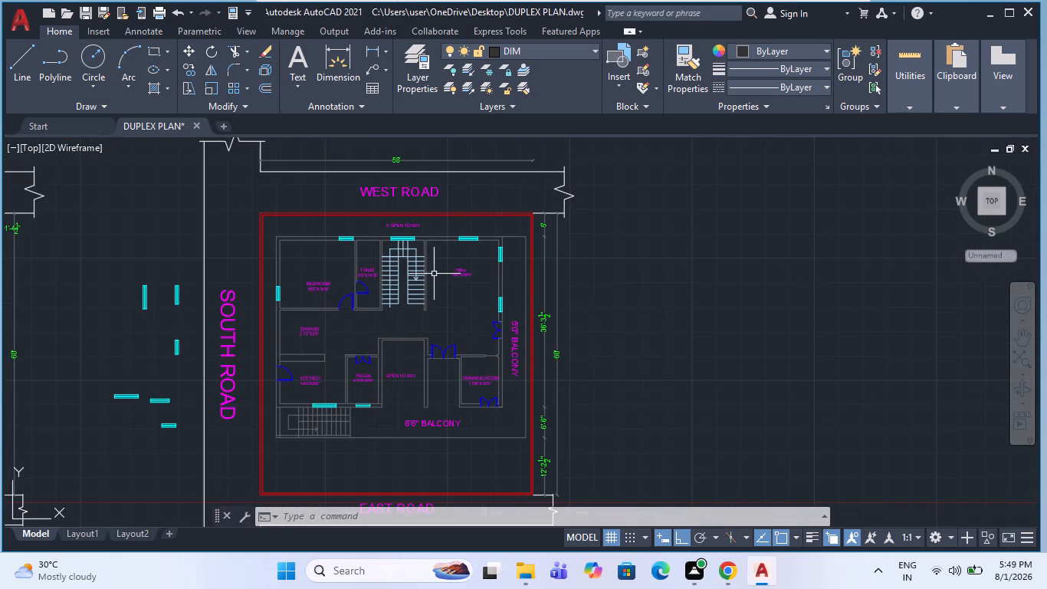
pyautogui.scroll(-1, 441, 262)
pyautogui.scroll(1, 448, 325)
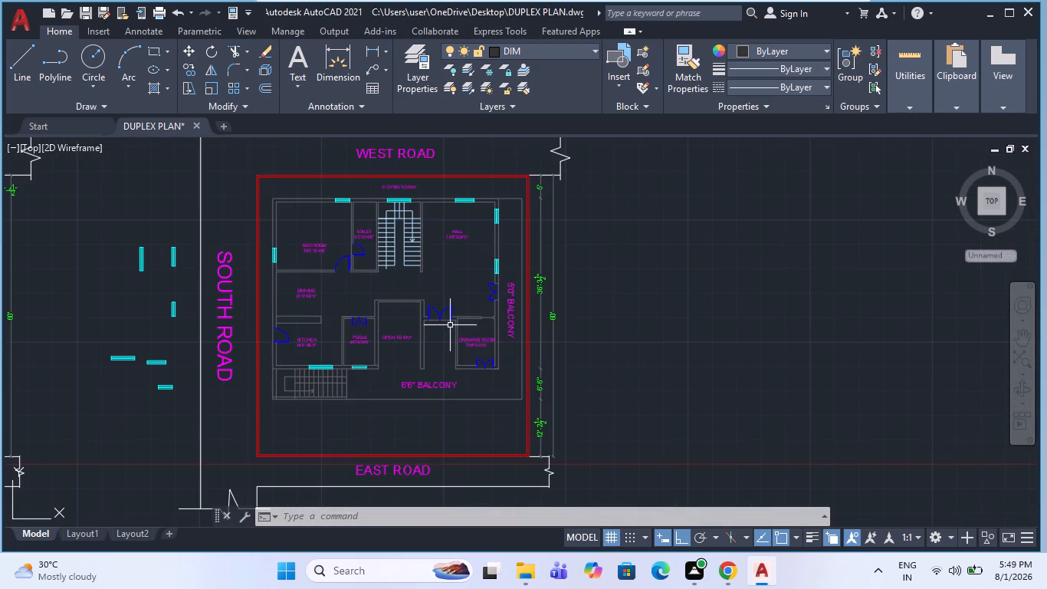
pyautogui.scroll(2, 364, 370)
pyautogui.moveTo(458, 365); pyautogui.dragTo(442, 380, button='middle')
pyautogui.scroll(-1, 464, 379)
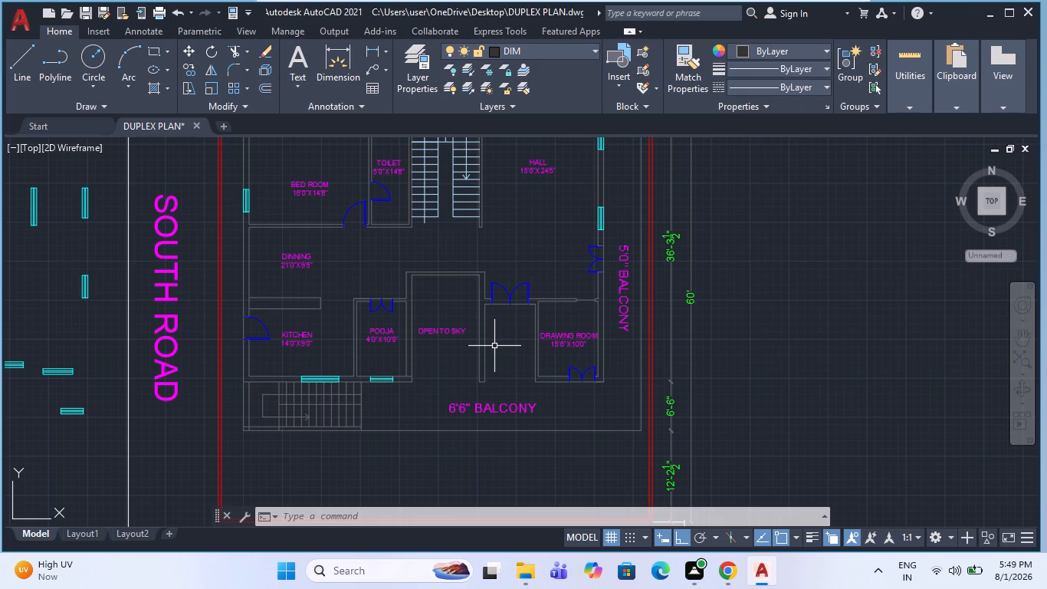
pyautogui.scroll(3, 346, 413)
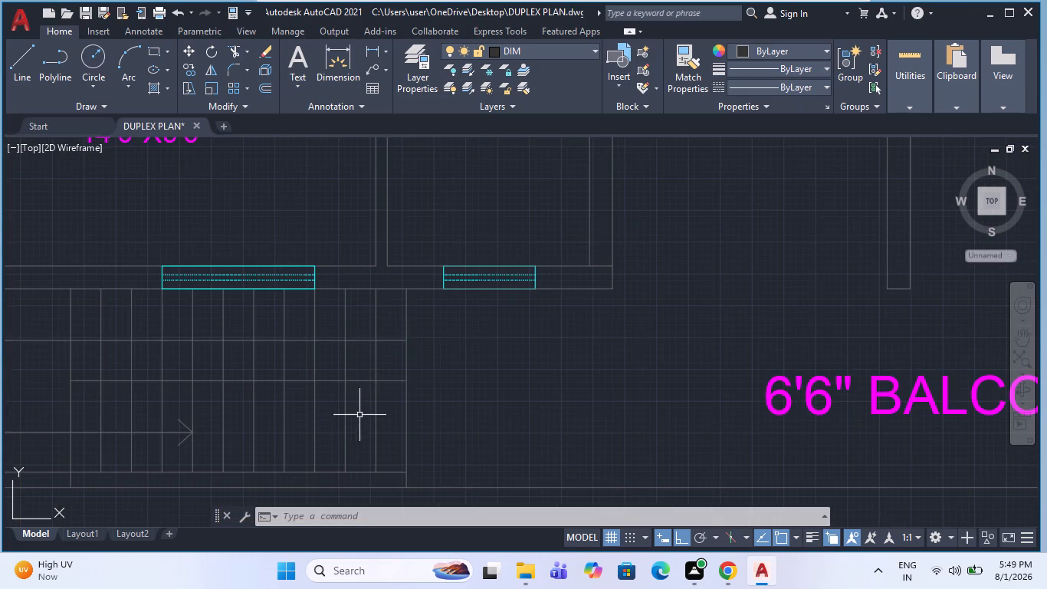
# Match the balcony-side staircase's treads, edge lines and direction arrow to the properties of the main staircase's lines.
pyautogui.scroll(-2, 375, 418)
pyautogui.write('MA')
pyautogui.press('space')
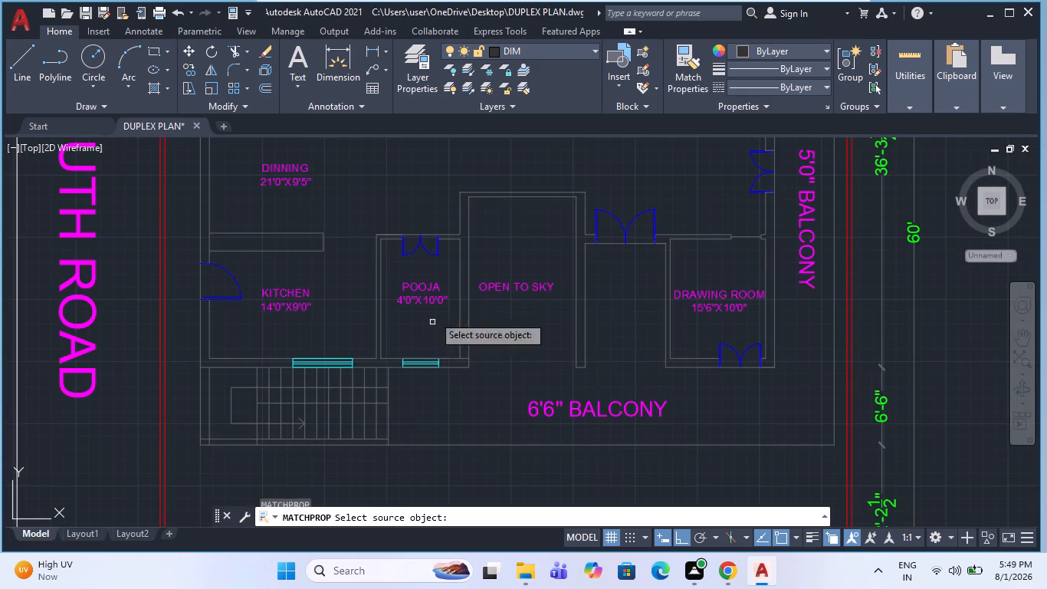
pyautogui.scroll(-3, 437, 335)
pyautogui.click(470, 278)
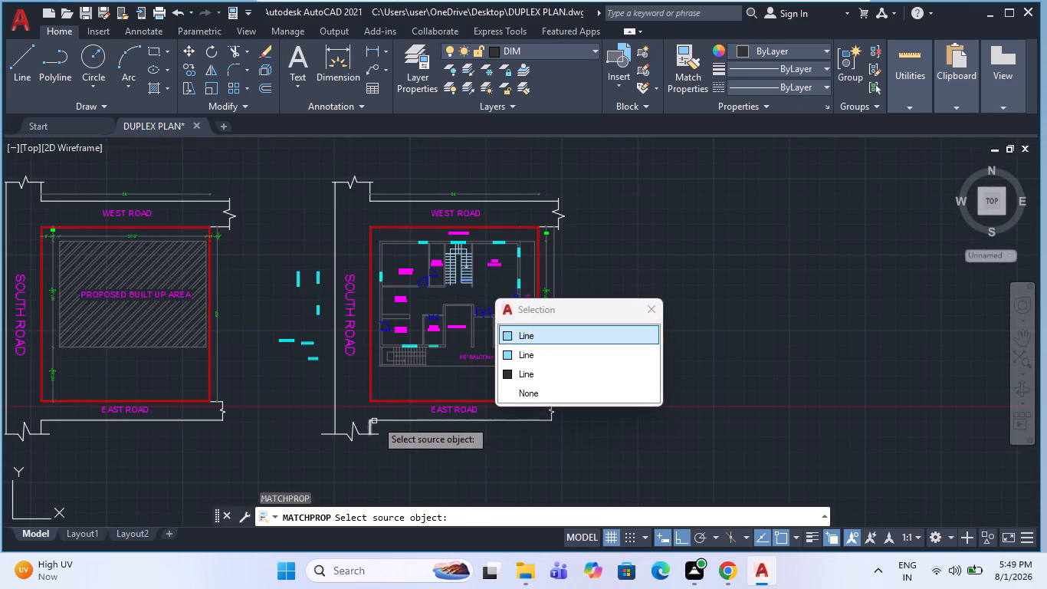
pyautogui.scroll(3, 414, 378)
pyautogui.click(427, 328)
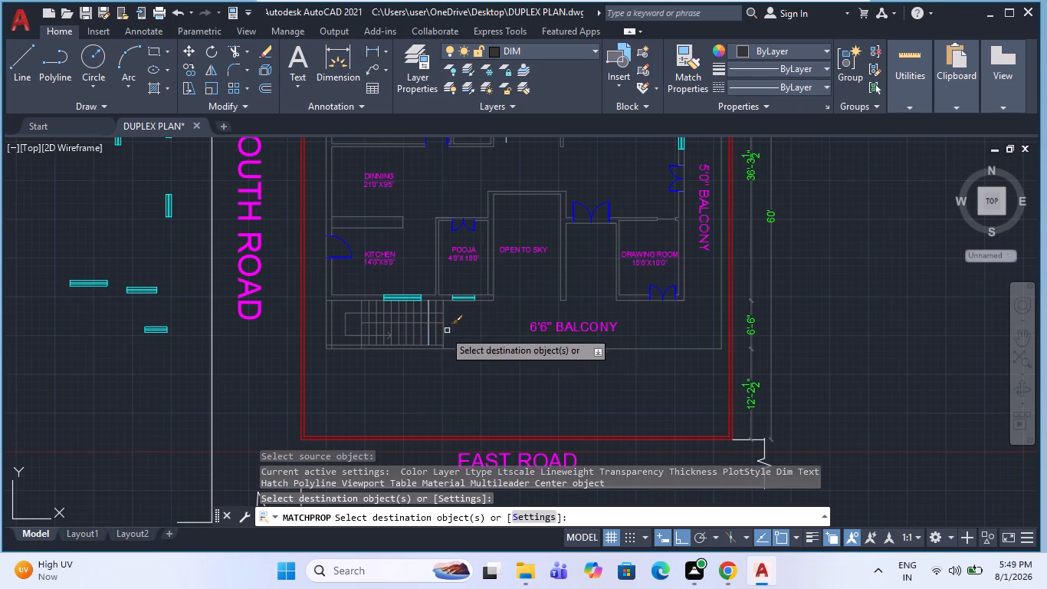
pyautogui.scroll(3, 431, 327)
pyautogui.click(507, 375)
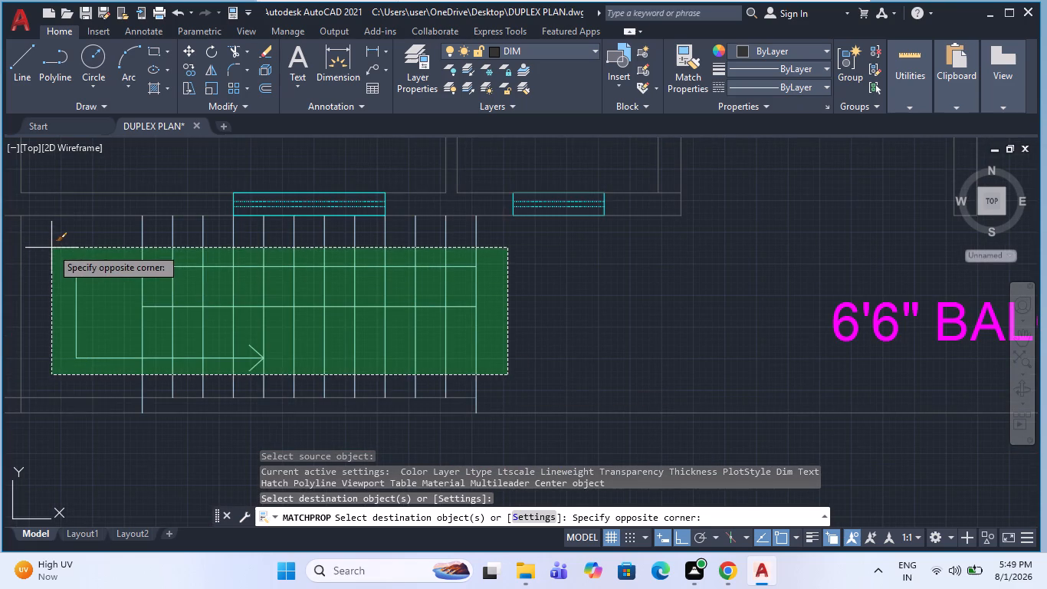
pyautogui.click(57, 251)
pyautogui.scroll(-2, 238, 295)
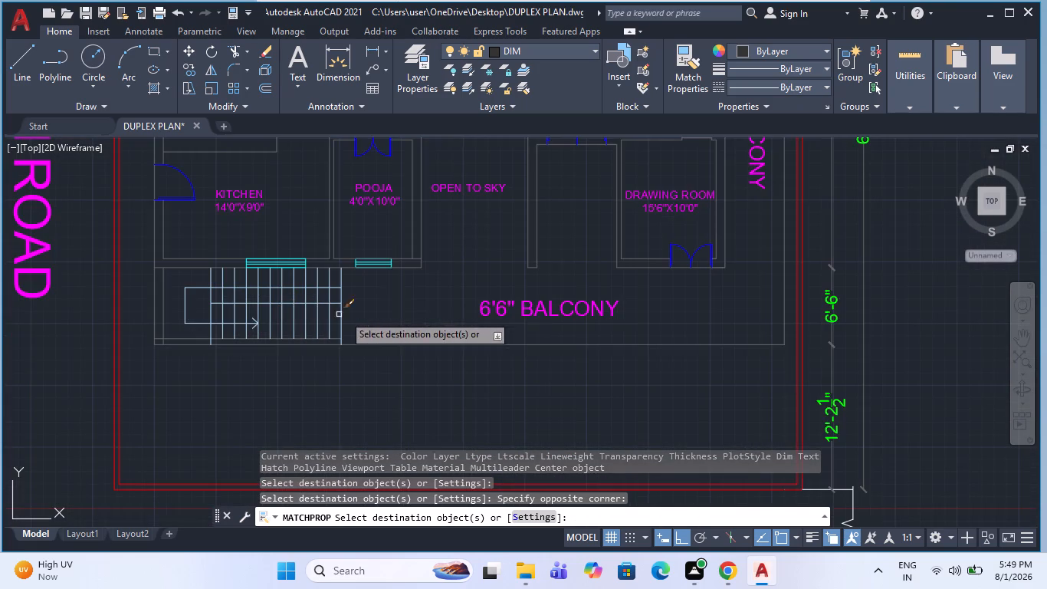
pyautogui.click(161, 294)
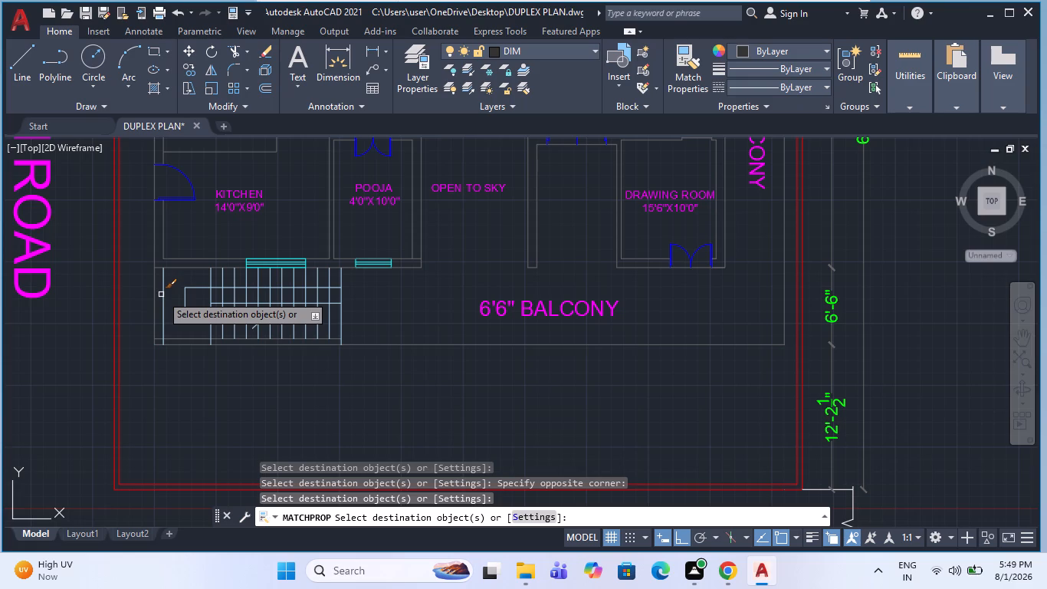
pyautogui.click(326, 337)
pyautogui.press('Escape')
pyautogui.scroll(-2, 382, 356)
pyautogui.press('Escape')
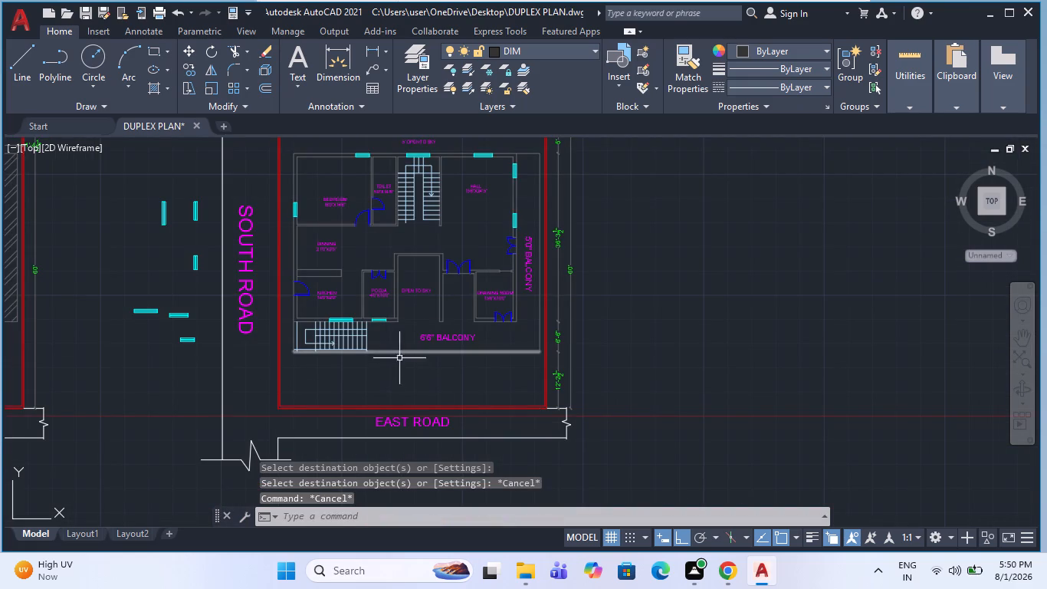
pyautogui.press('Escape')
# Trim away the 6'6" BALCONY's outer edge line running from the staircase corner to the 5'0" BALCONY corner.
pyautogui.press('t')
pyautogui.press('r')
pyautogui.press('space')
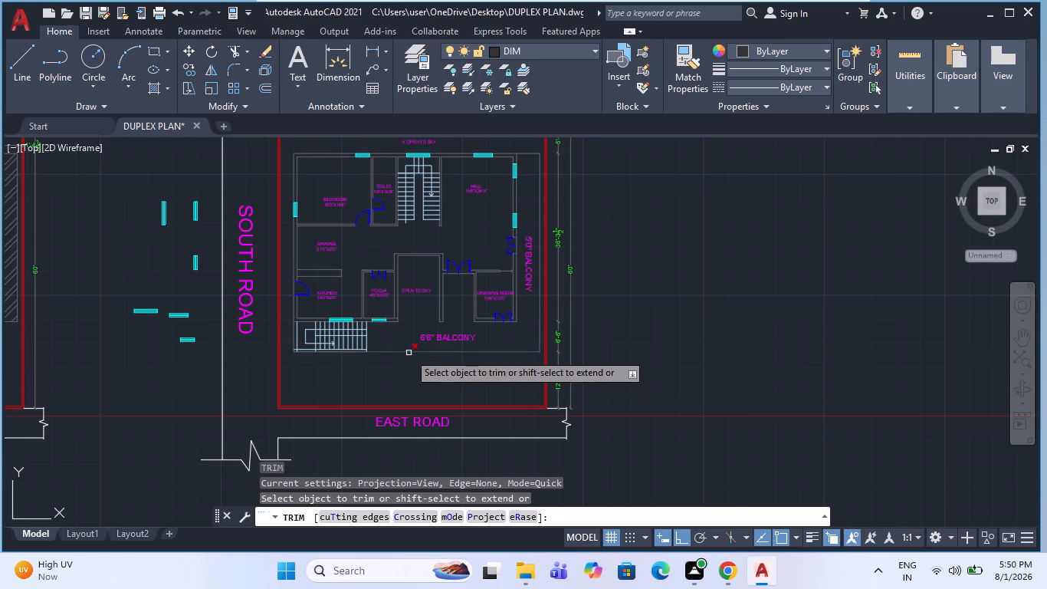
pyautogui.click(409, 353)
pyautogui.press('Escape')
# Draw a straight line about 37'-4 1/2" long from the staircase's outer corner to the 5'0" BALCONY's outer corner.
pyautogui.press('l')
pyautogui.press('space')
pyautogui.scroll(2, 386, 364)
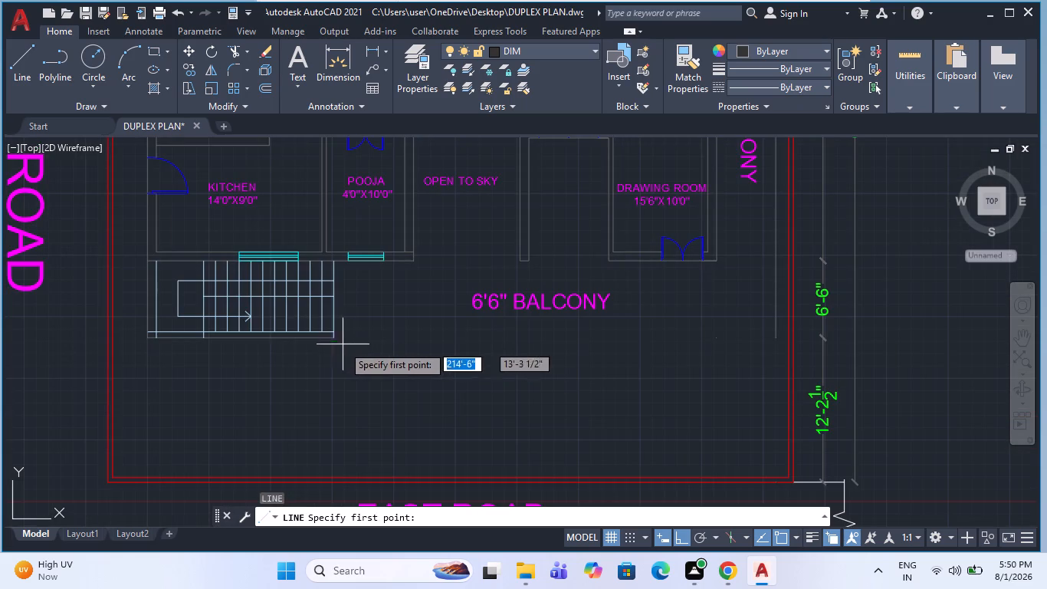
pyautogui.click(336, 343)
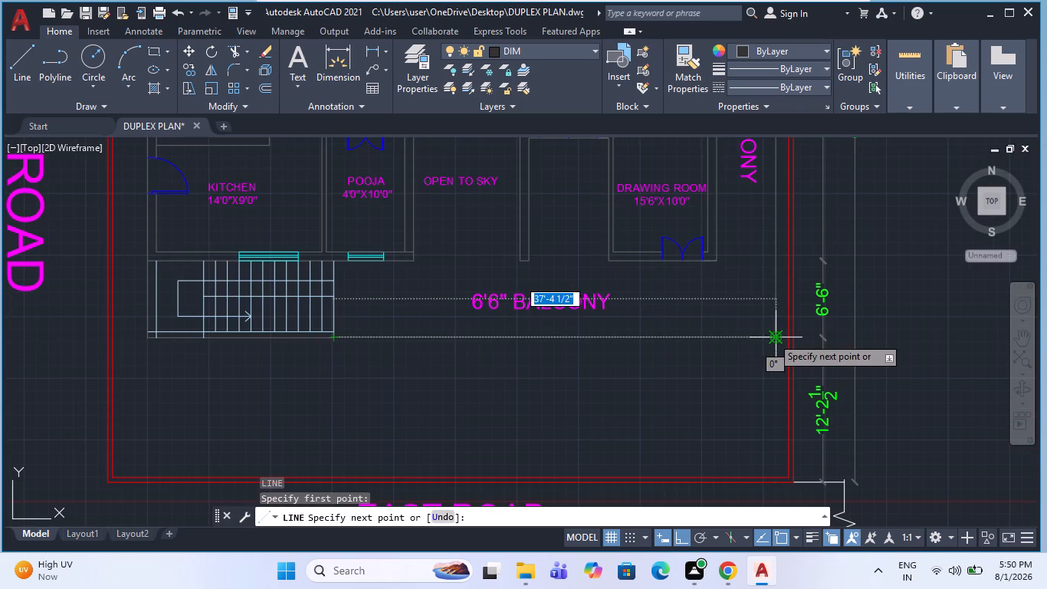
pyautogui.click(772, 337)
pyautogui.press('Escape')
pyautogui.scroll(-2, 611, 383)
pyautogui.press('Escape')
# Measure the gap between the BED ROOM's outer wall corner and the SOUTH ROAD plot boundary with a linear dimension.
pyautogui.scroll(2, 412, 161)
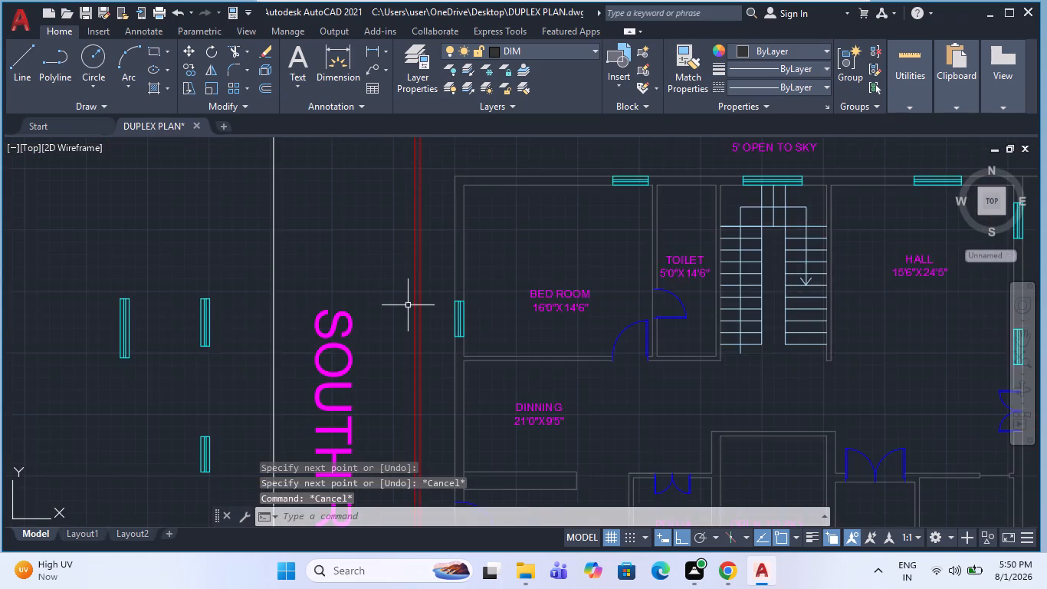
pyautogui.scroll(-1, 406, 308)
pyautogui.click(369, 57)
pyautogui.scroll(3, 426, 165)
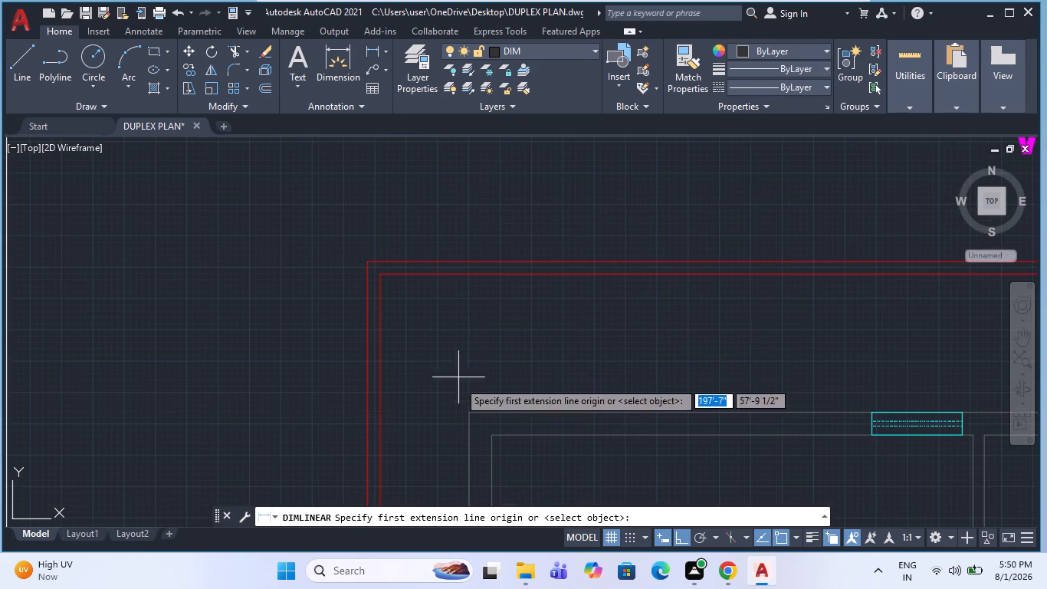
pyautogui.click(467, 413)
pyautogui.click(369, 409)
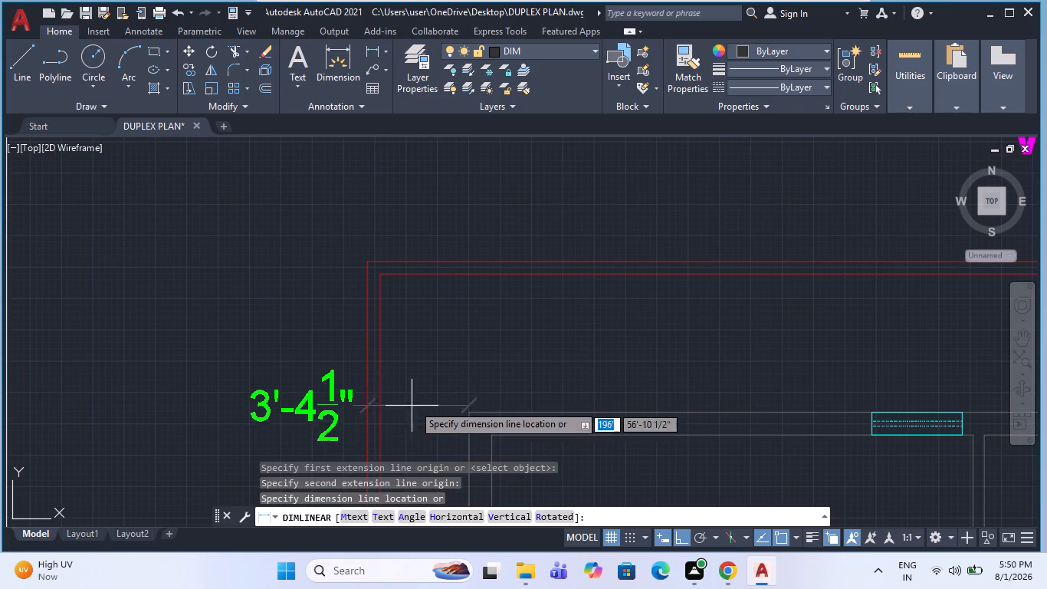
pyautogui.scroll(-1, 441, 318)
pyautogui.scroll(-3, 428, 226)
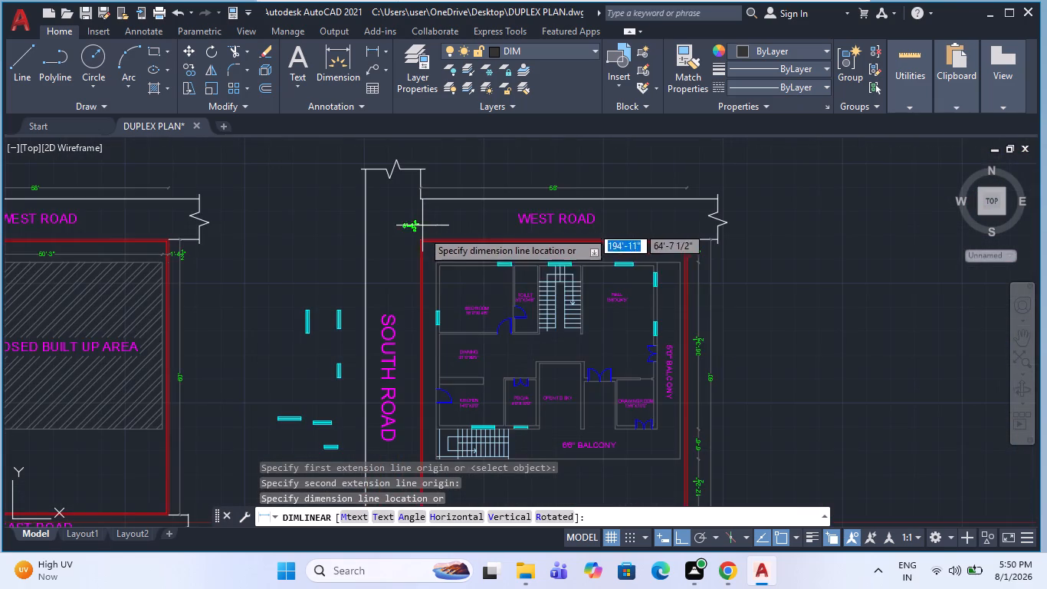
pyautogui.scroll(2, 445, 332)
pyautogui.scroll(-2, 438, 270)
pyautogui.press('Escape')
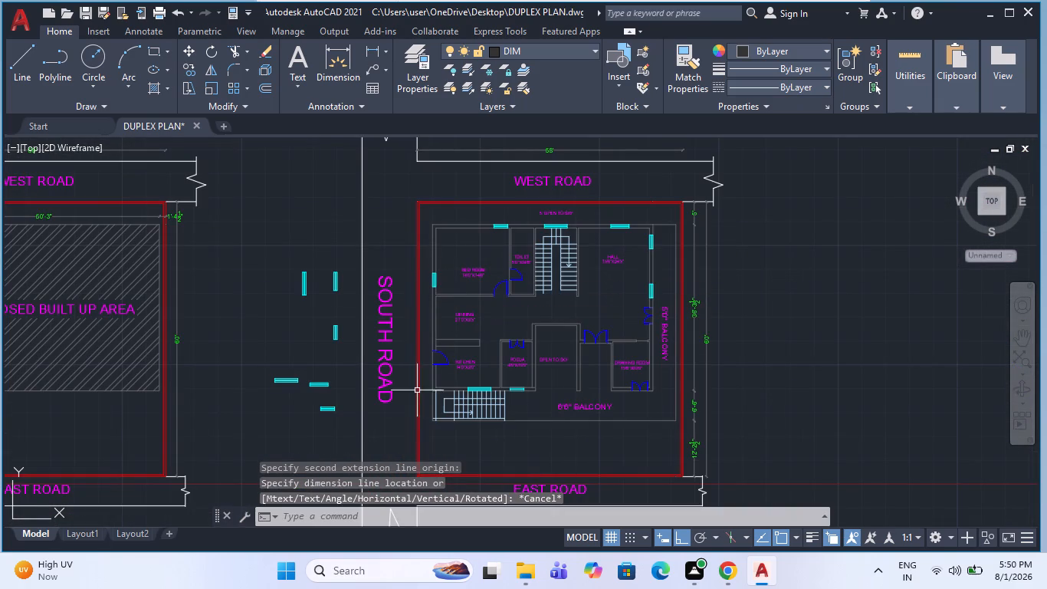
# Copy the vertical 5'0" BALCONY label straight across into the strip between the DINNING and KITCHEN outer wall and the SOUTH ROAD boundary.
pyautogui.scroll(2, 661, 337)
pyautogui.click(666, 331)
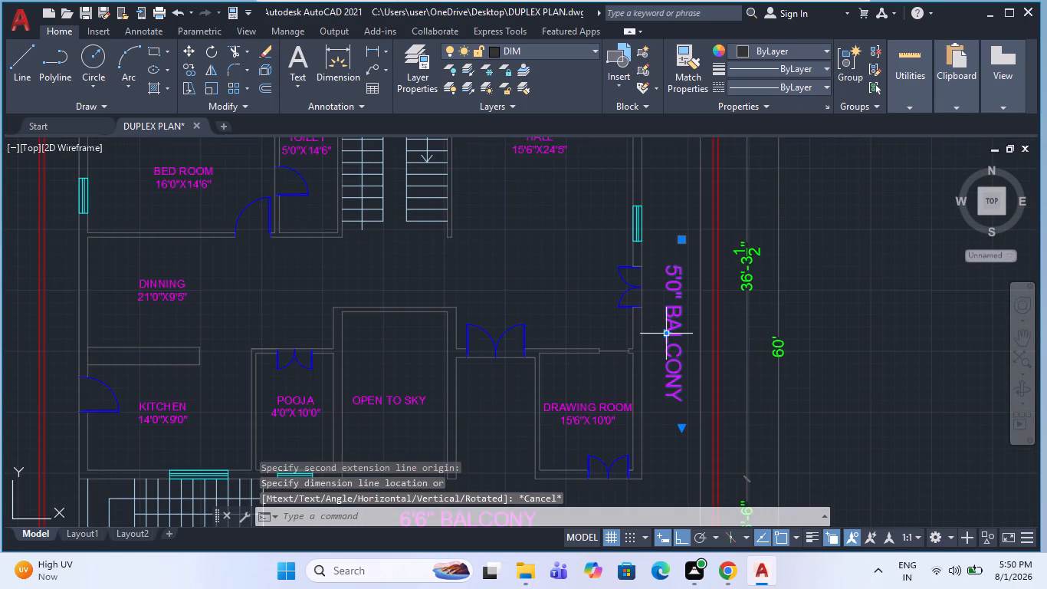
pyautogui.write('CO')
pyautogui.press('space')
pyautogui.click(672, 330)
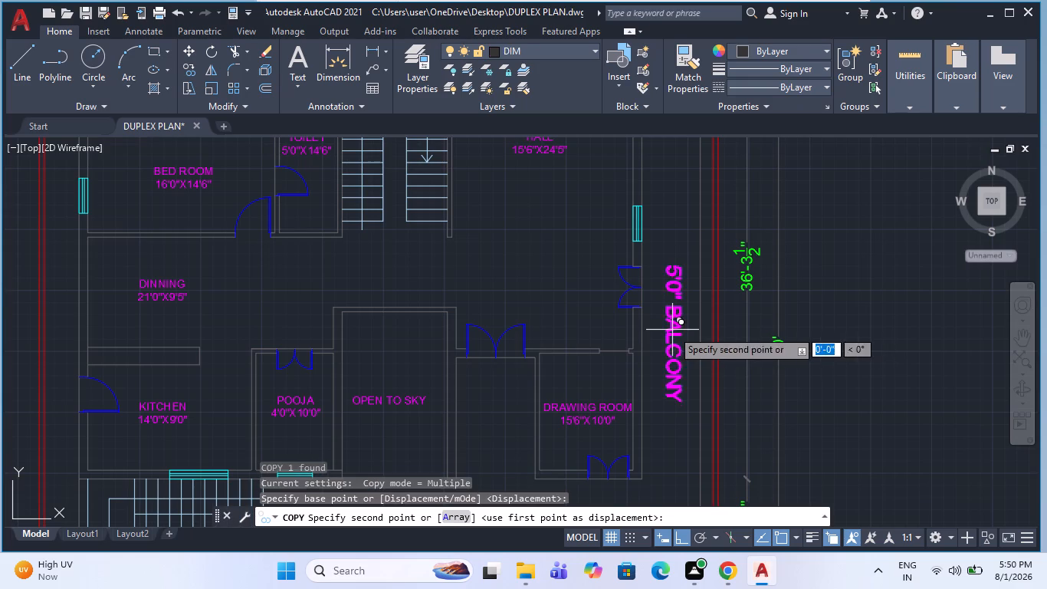
pyautogui.scroll(-2, 539, 331)
pyautogui.scroll(3, 369, 345)
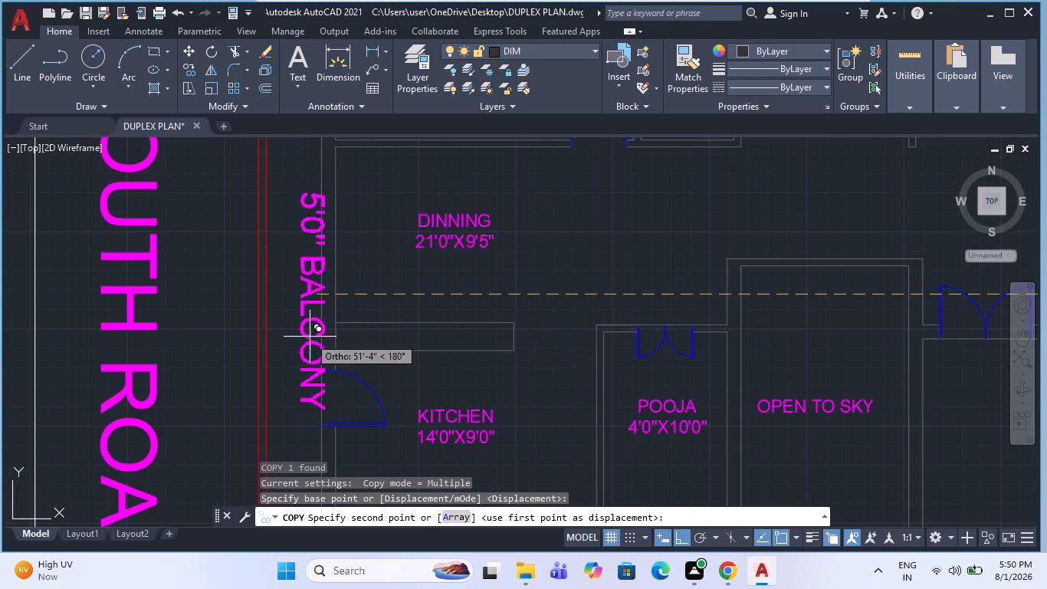
pyautogui.click(288, 345)
pyautogui.press('Escape')
pyautogui.scroll(-3, 373, 303)
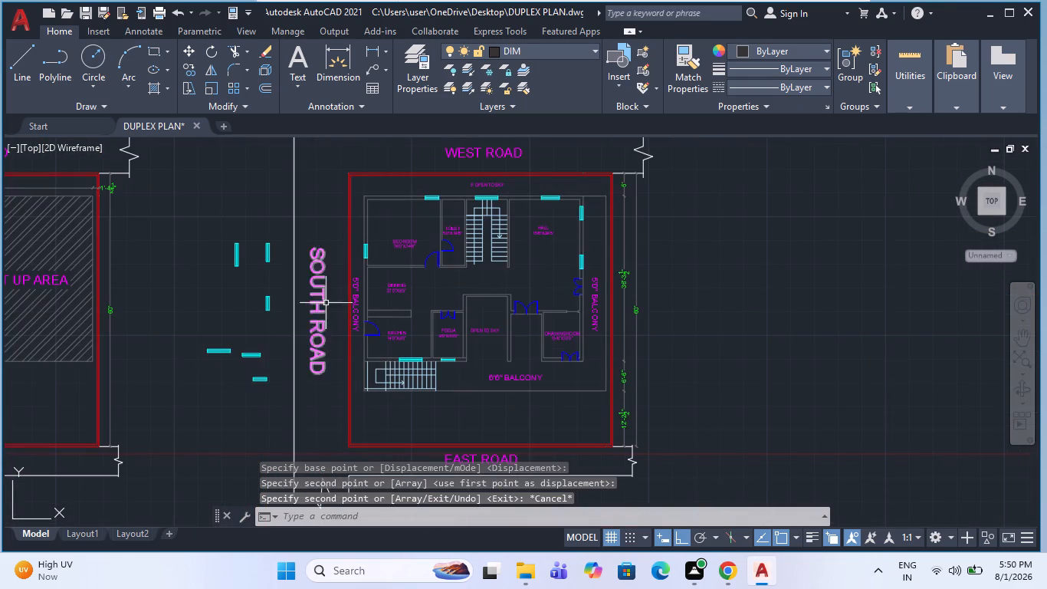
# Change the width in the copied label beside the SOUTH ROAD boundary to 3'0".
pyautogui.scroll(-2, 327, 301)
pyautogui.scroll(1, 330, 344)
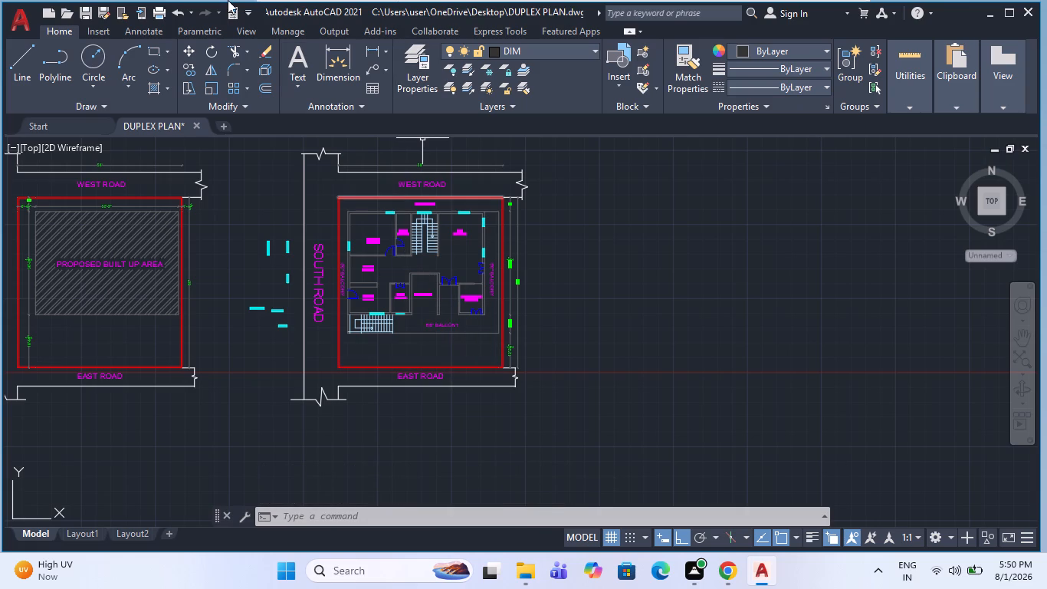
pyautogui.scroll(1, 491, 241)
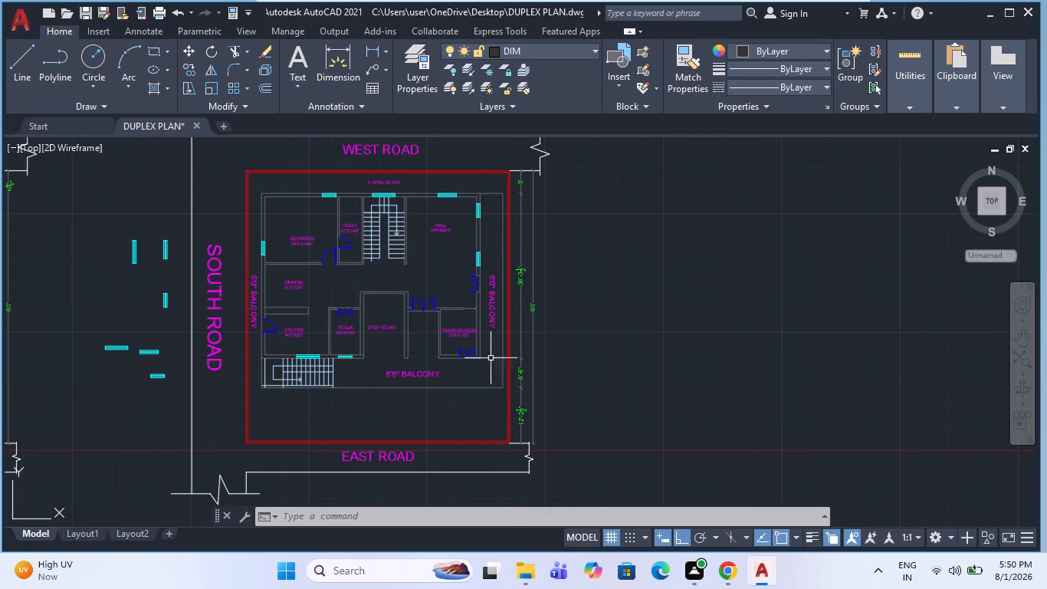
pyautogui.scroll(-1, 485, 293)
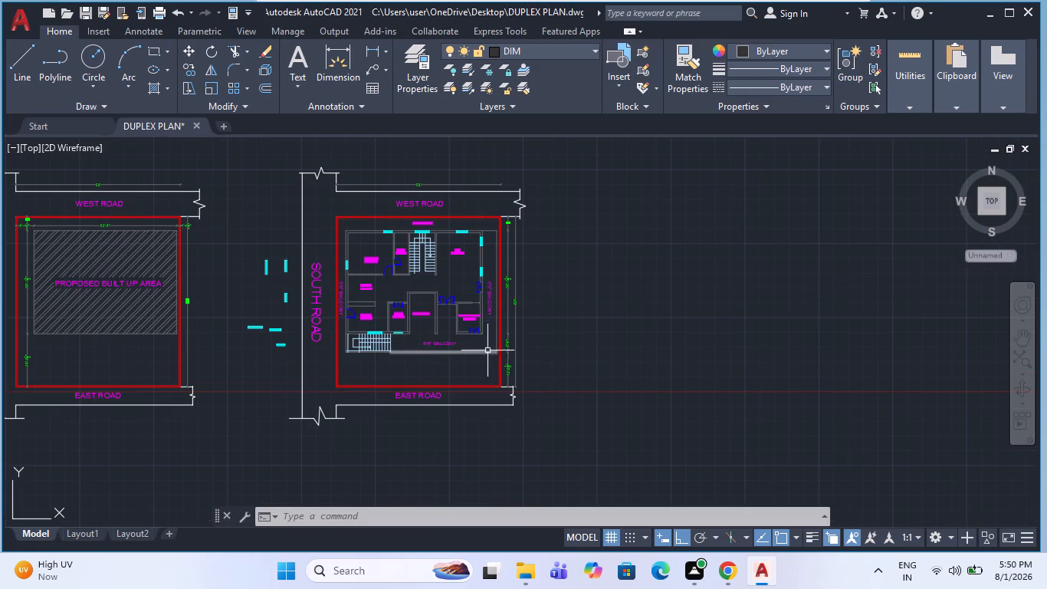
pyautogui.scroll(2, 350, 302)
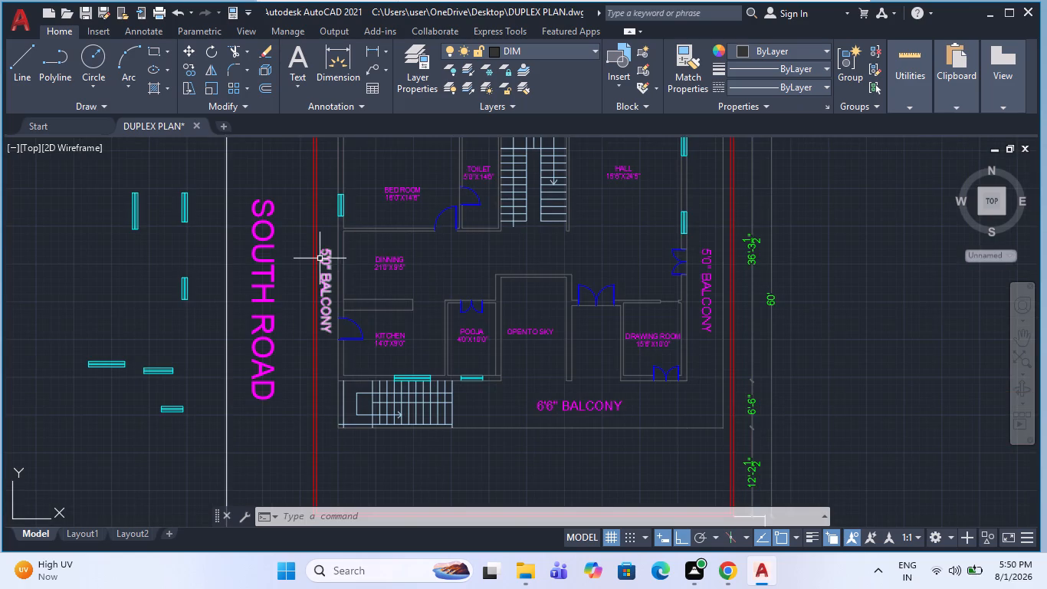
pyautogui.doubleClick(320, 258)
pyautogui.scroll(3, 336, 250)
pyautogui.moveTo(385, 219); pyautogui.dragTo(350, 236)
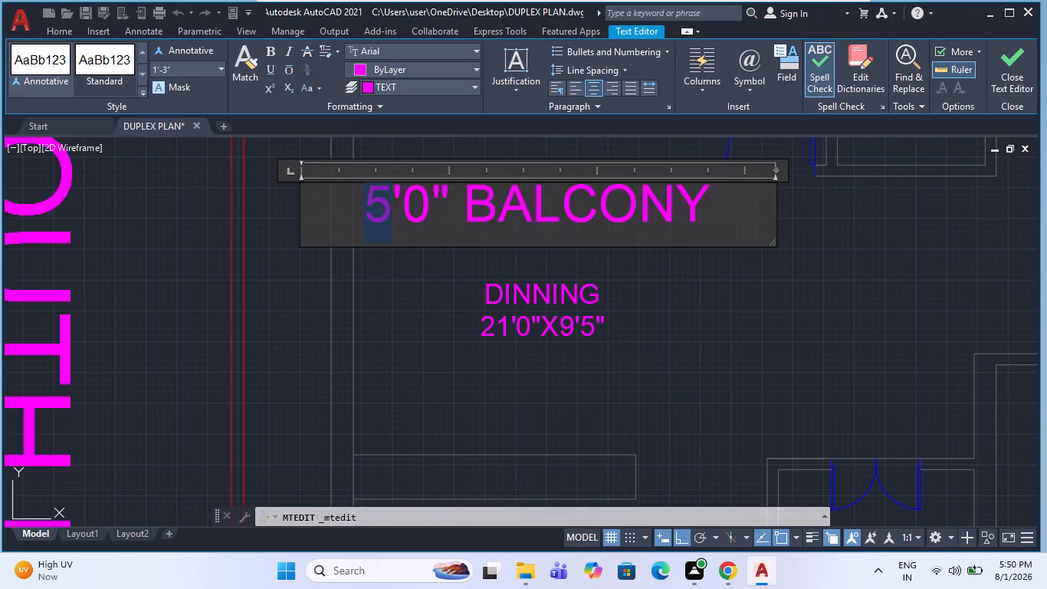
pyautogui.press('3')
pyautogui.scroll(-2, 395, 283)
pyautogui.scroll(3, 481, 262)
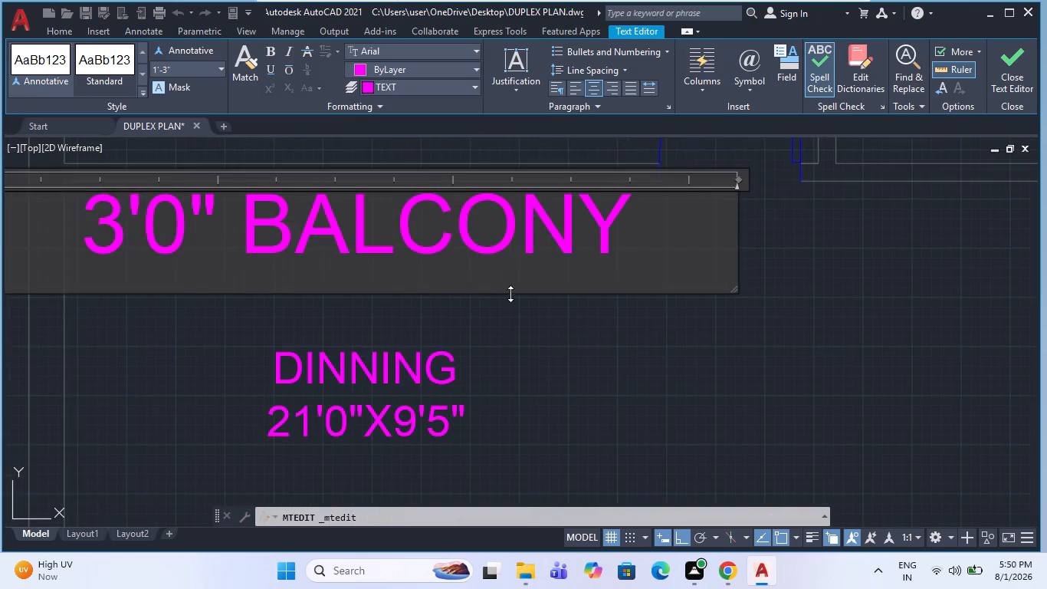
pyautogui.scroll(-4, 483, 300)
pyautogui.scroll(2, 499, 291)
pyautogui.moveTo(523, 282); pyautogui.dragTo(398, 291)
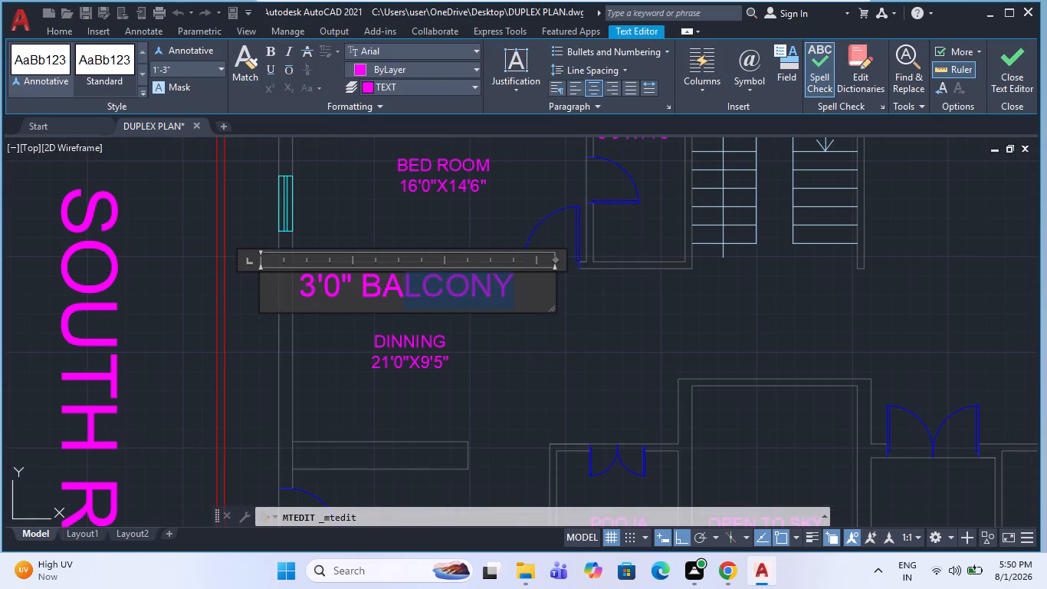
pyautogui.moveTo(398, 291); pyautogui.dragTo(367, 293)
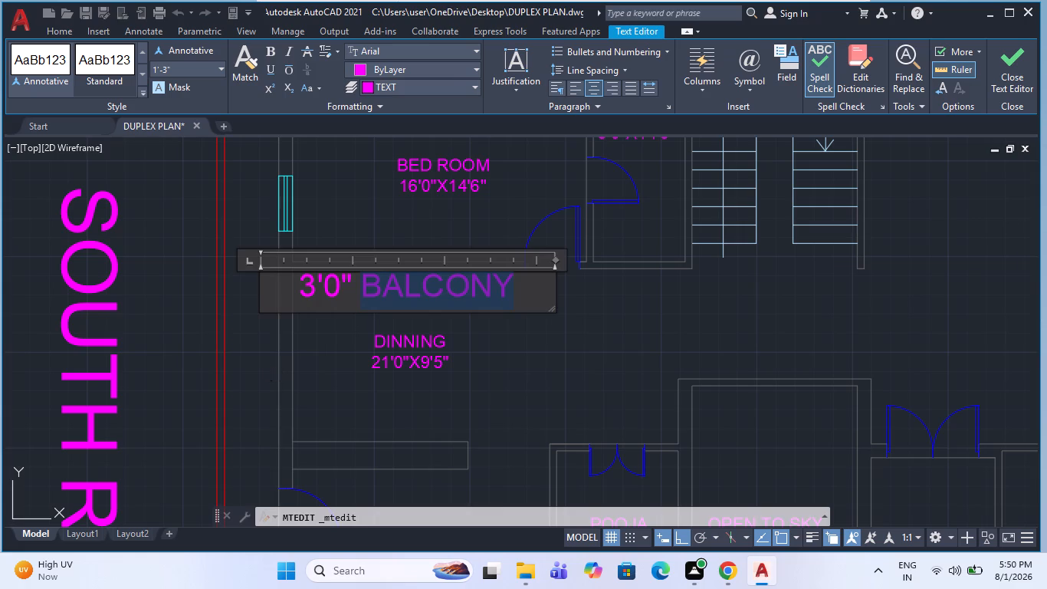
pyautogui.click(265, 367)
pyautogui.scroll(-3, 321, 312)
pyautogui.scroll(3, 325, 350)
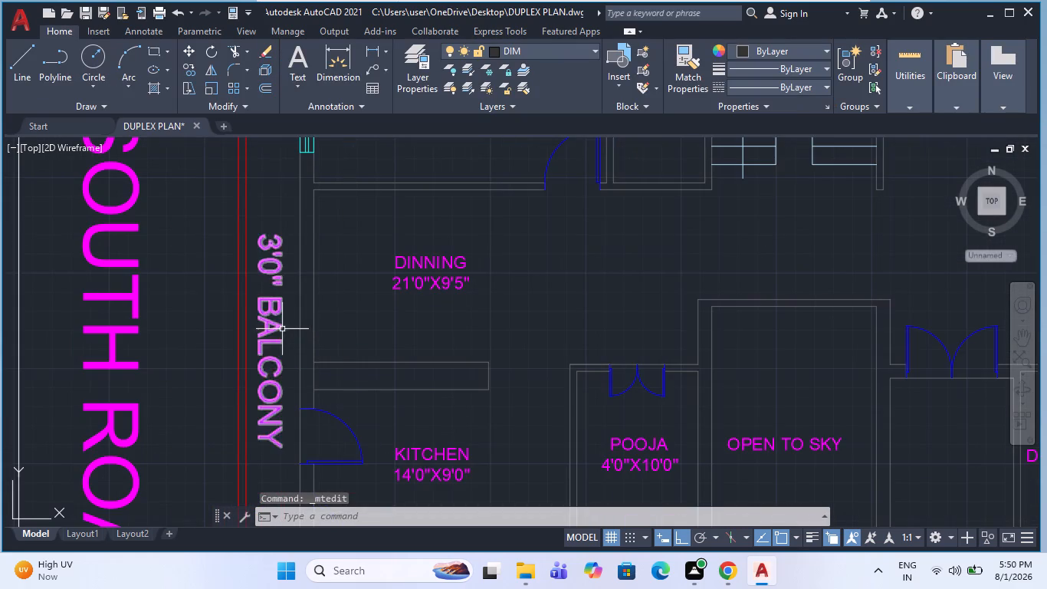
# Replace the word BALCONY in the 3'0" label with OPEN TO SKY.
pyautogui.doubleClick(282, 329)
pyautogui.scroll(2, 389, 186)
pyautogui.moveTo(378, 245); pyautogui.dragTo(643, 258)
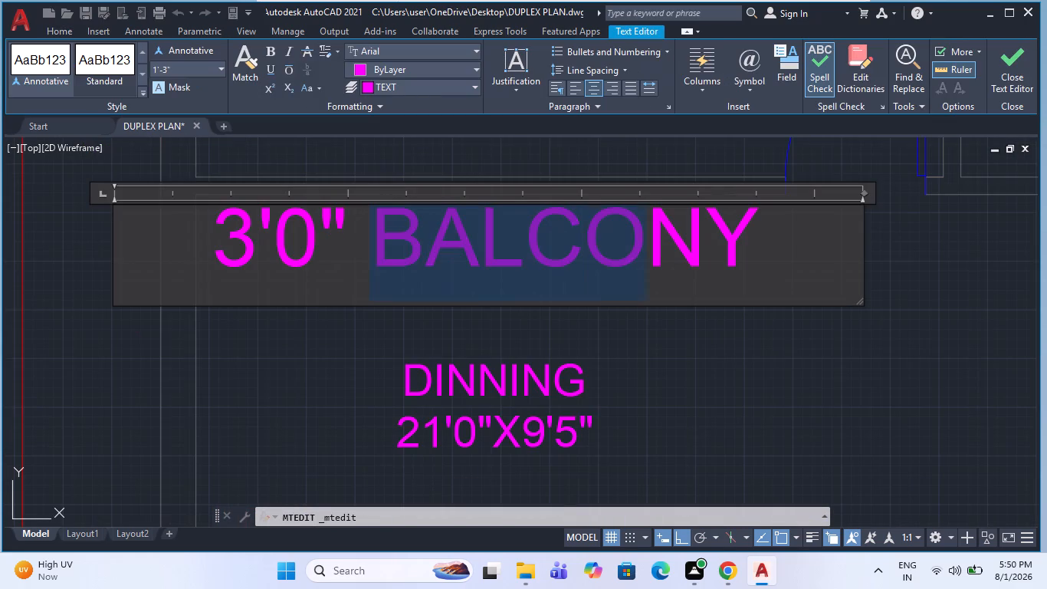
pyautogui.moveTo(643, 258); pyautogui.dragTo(738, 255)
pyautogui.write('OPEN TO SKY')
pyautogui.click(753, 377)
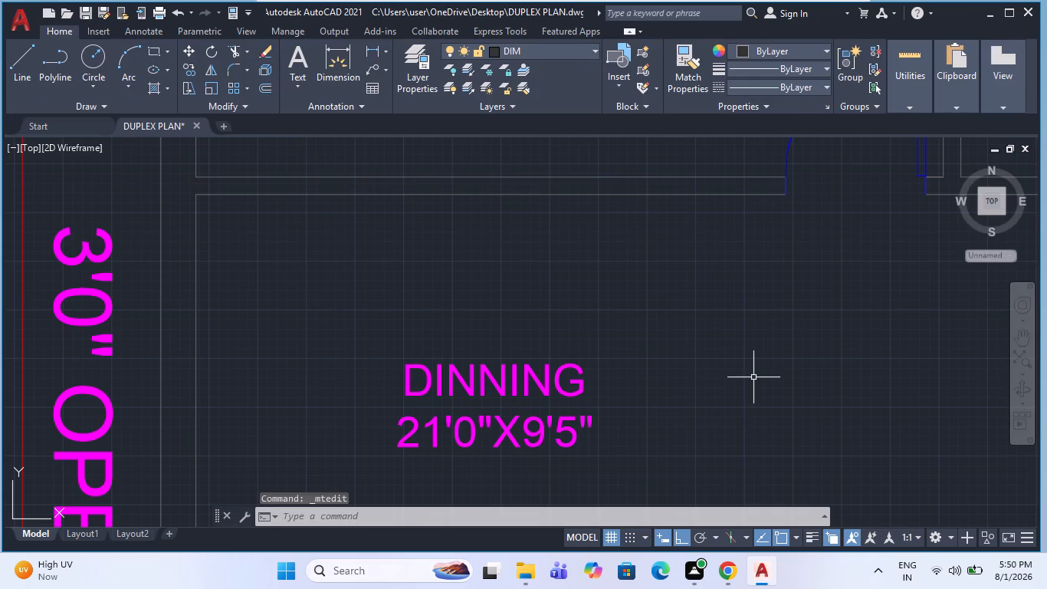
pyautogui.scroll(-3, 562, 337)
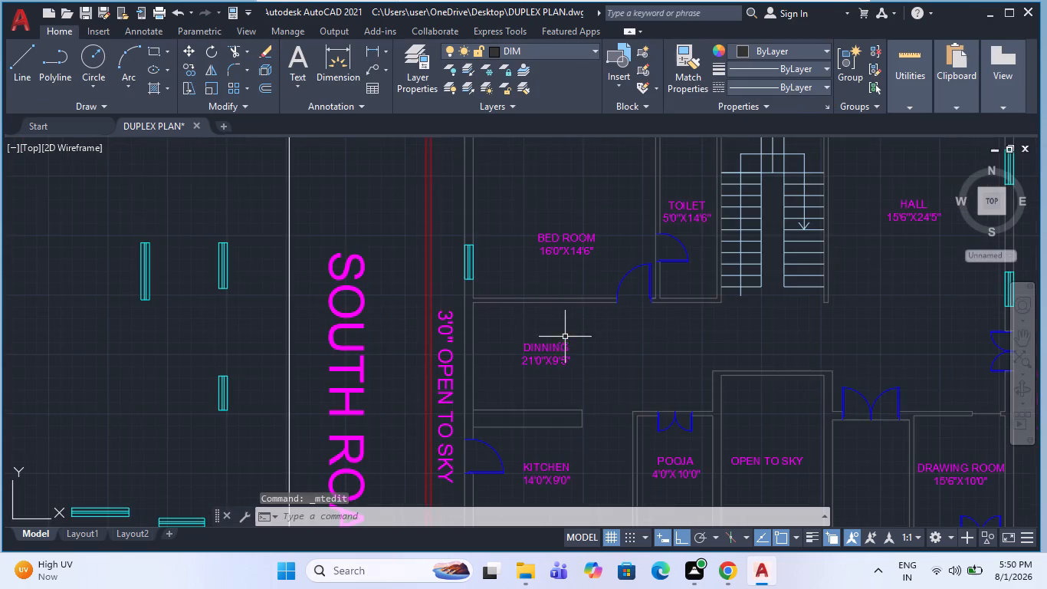
# Copy the duplex floor plan inside the plot boundary horizontally into the empty area east of the plot.
pyautogui.scroll(-3, 448, 271)
pyautogui.scroll(3, 594, 366)
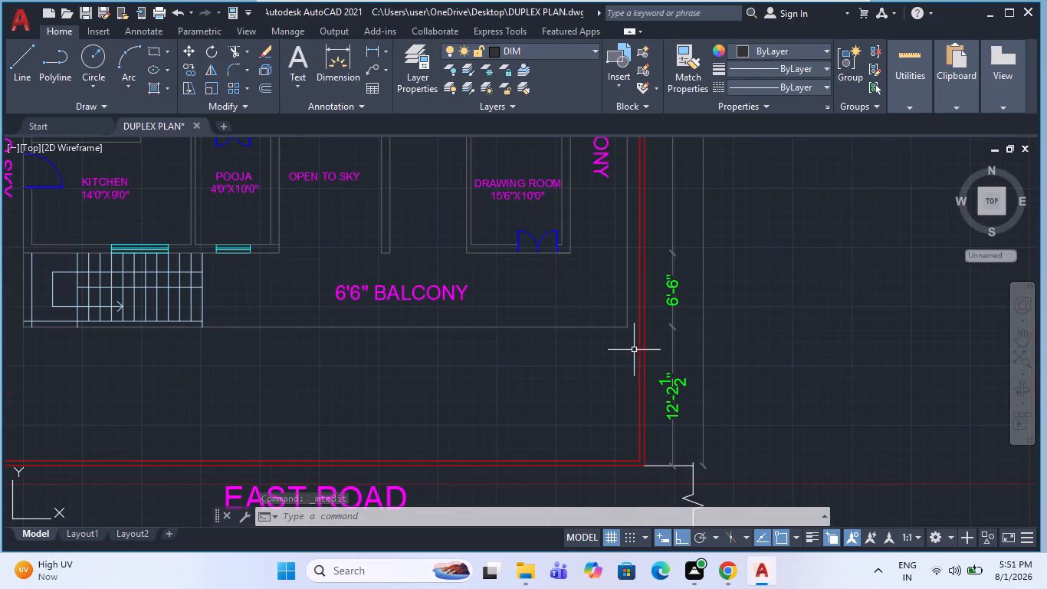
pyautogui.click(631, 334)
pyautogui.scroll(-3, 467, 278)
pyautogui.scroll(3, 347, 154)
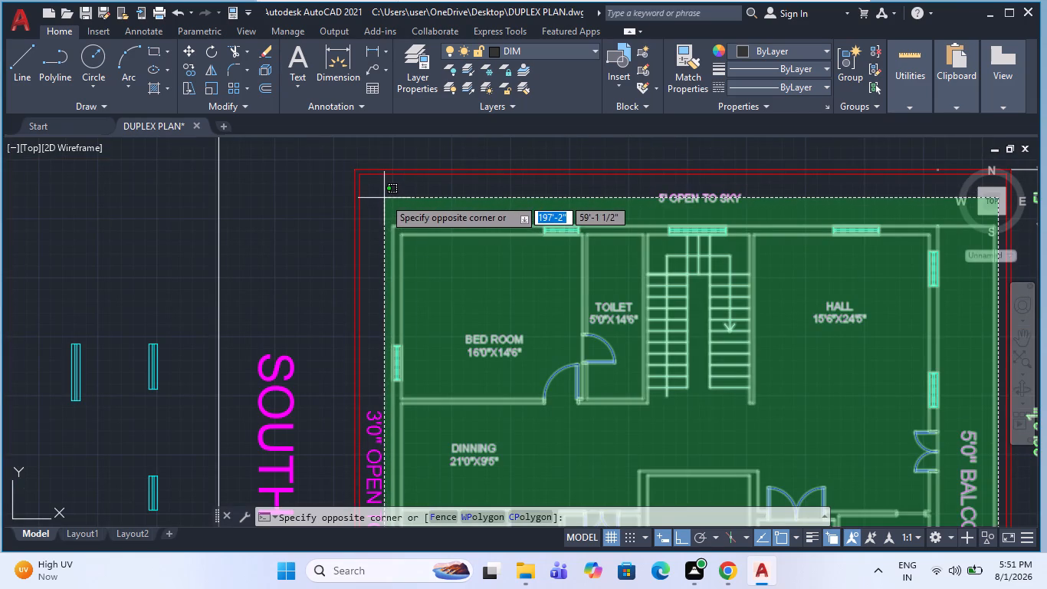
pyautogui.click(383, 208)
pyautogui.scroll(-4, 382, 208)
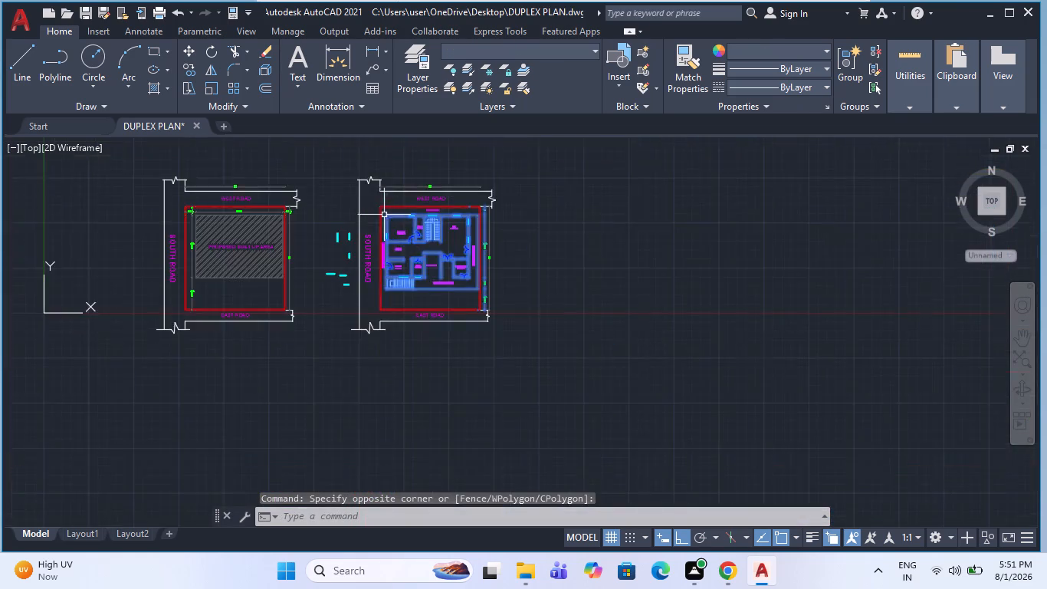
pyautogui.scroll(2, 436, 255)
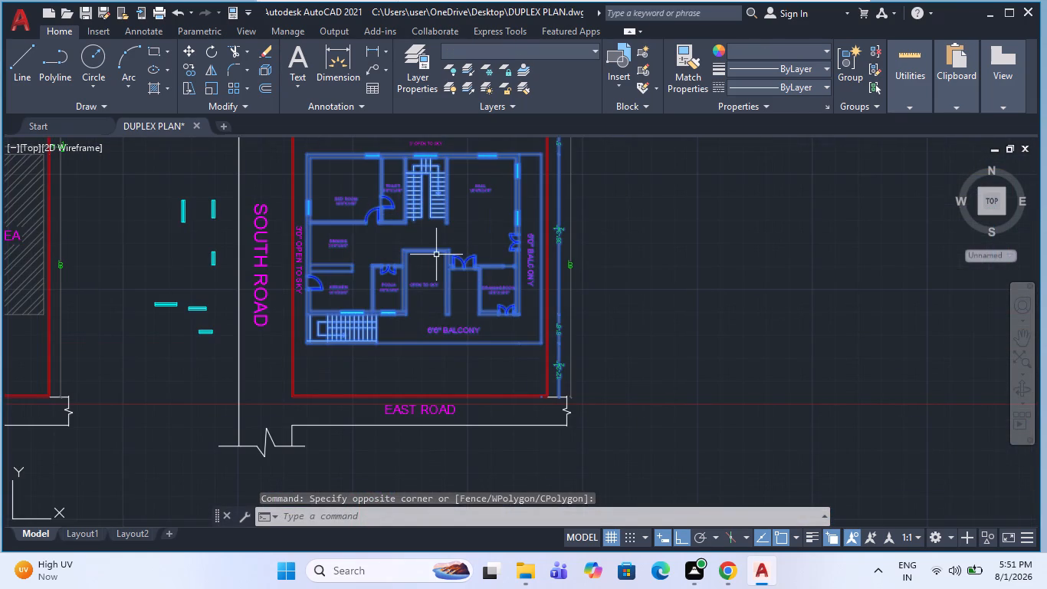
pyautogui.write('CO')
pyautogui.press('space')
pyautogui.click(436, 255)
pyautogui.scroll(-2, 542, 280)
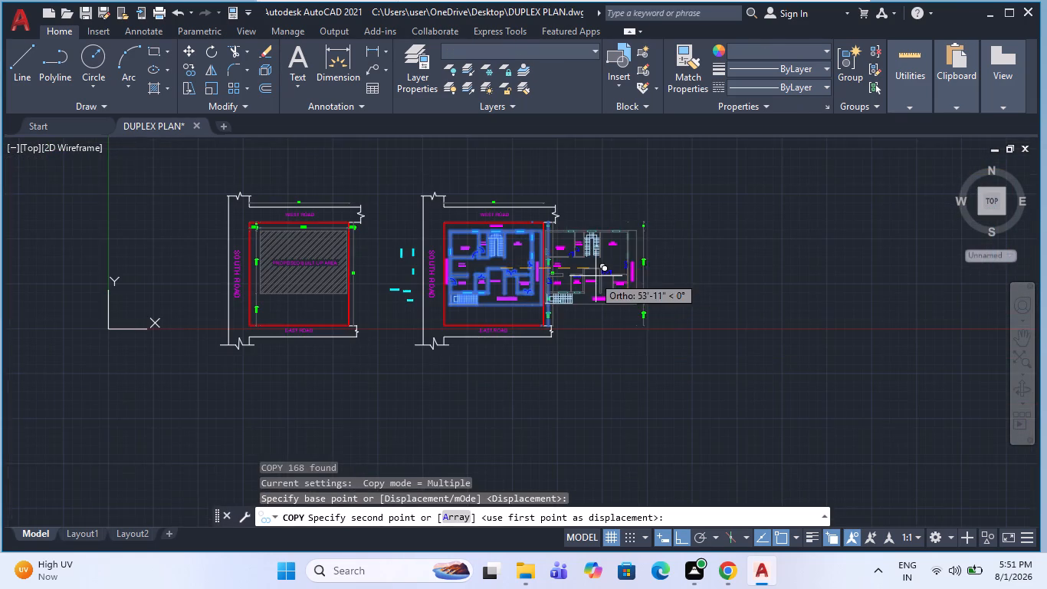
pyautogui.click(645, 279)
pyautogui.press('Escape')
pyautogui.scroll(2, 713, 285)
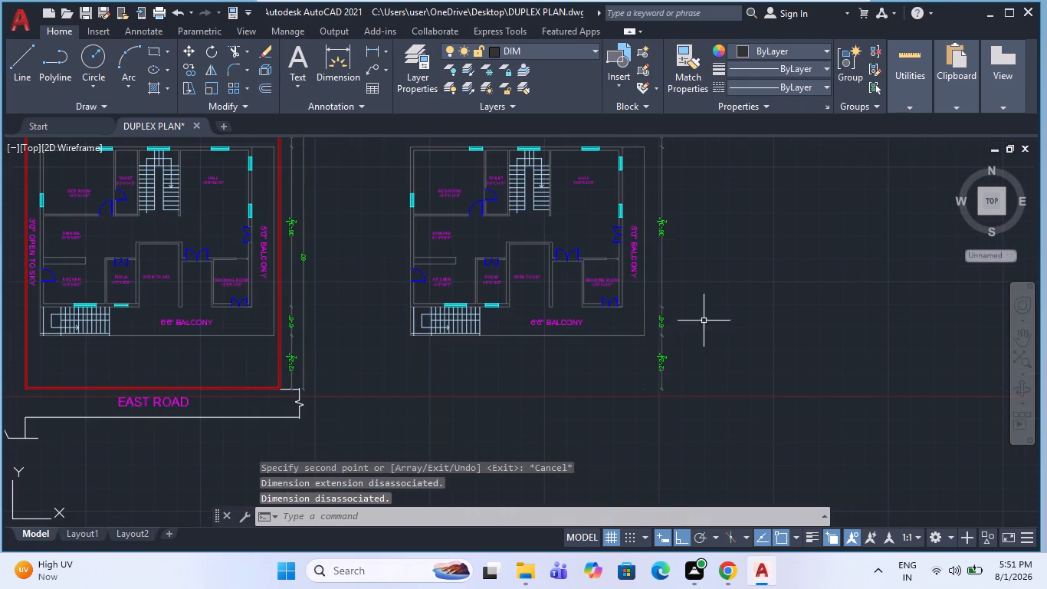
# Delete the copied vertical dimensions beside the new floor plan copy.
pyautogui.click(700, 403)
pyautogui.scroll(-1, 688, 310)
pyautogui.click(669, 174)
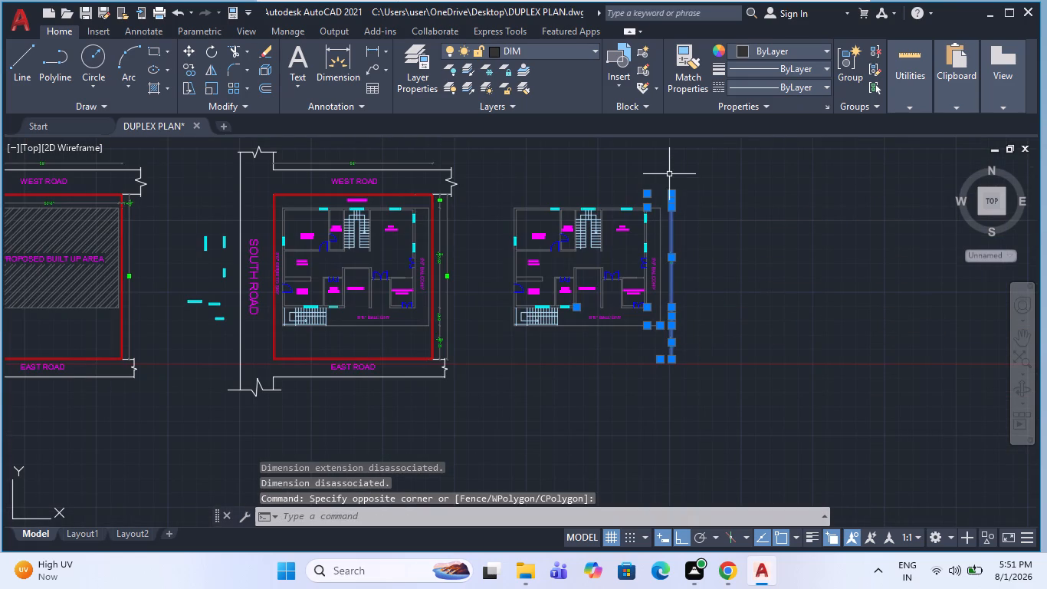
pyautogui.press('Delete')
pyautogui.scroll(1, 623, 296)
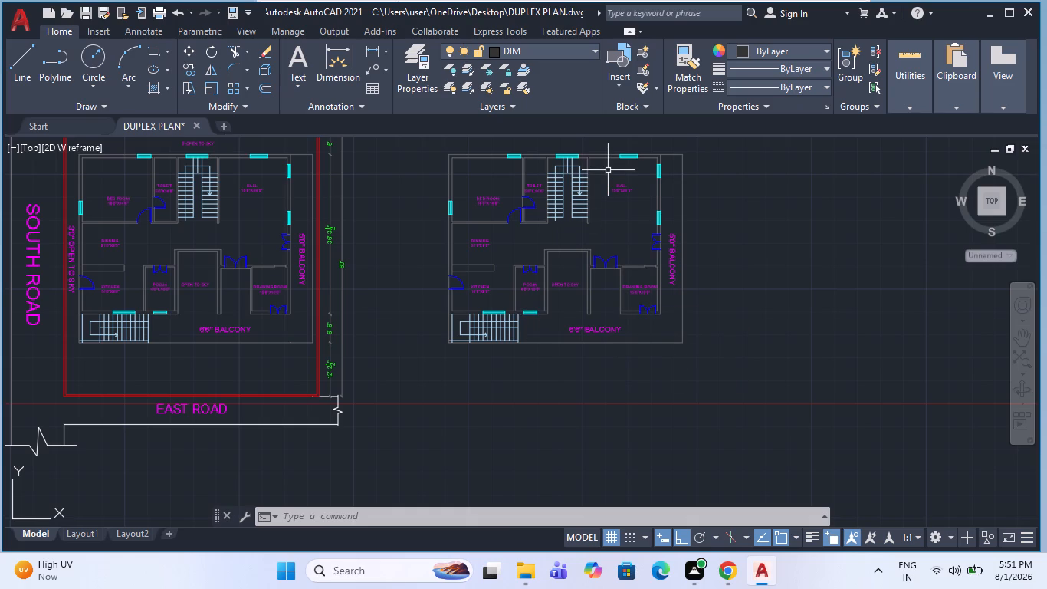
# Offset the HALL's upper inner wall line 14'6" down into the room in the copied plan.
pyautogui.scroll(2, 623, 168)
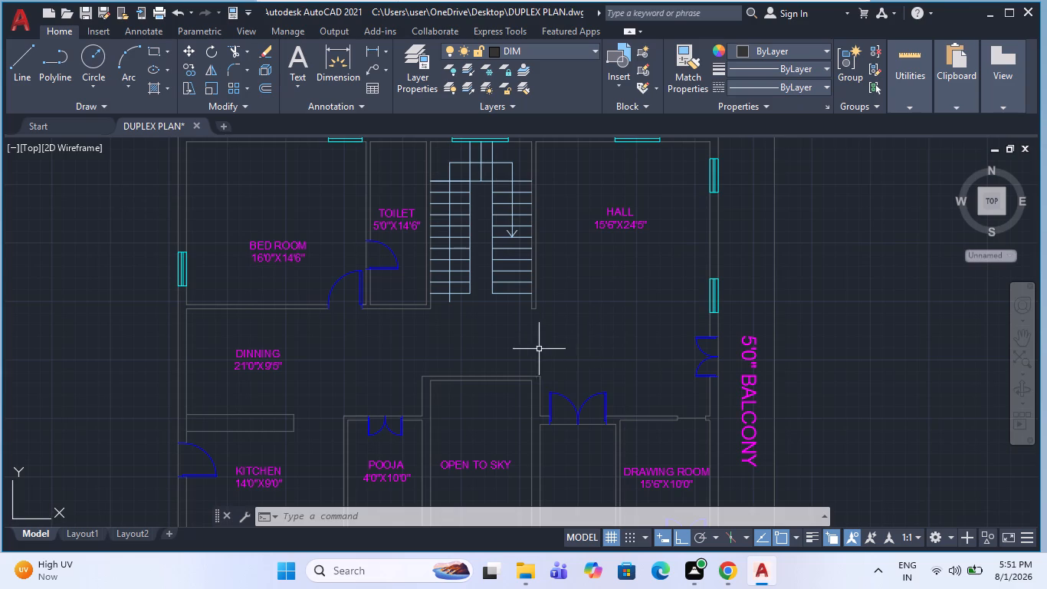
pyautogui.scroll(-1, 538, 349)
pyautogui.scroll(1, 622, 211)
pyautogui.write('O 14\'6"')
pyautogui.press('Return')
pyautogui.click(633, 225)
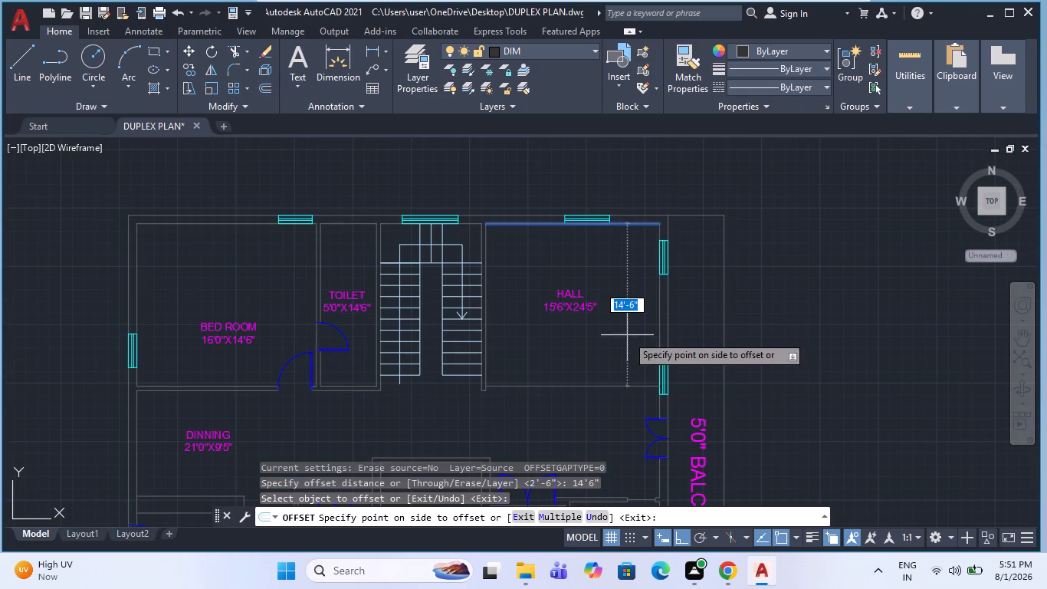
pyautogui.click(622, 393)
pyautogui.scroll(2, 530, 423)
pyautogui.press('Escape')
# Offset the new line across the HALL 4.5" downward to give the partition wall its thickness.
pyautogui.write('O 4.5')
pyautogui.press('space')
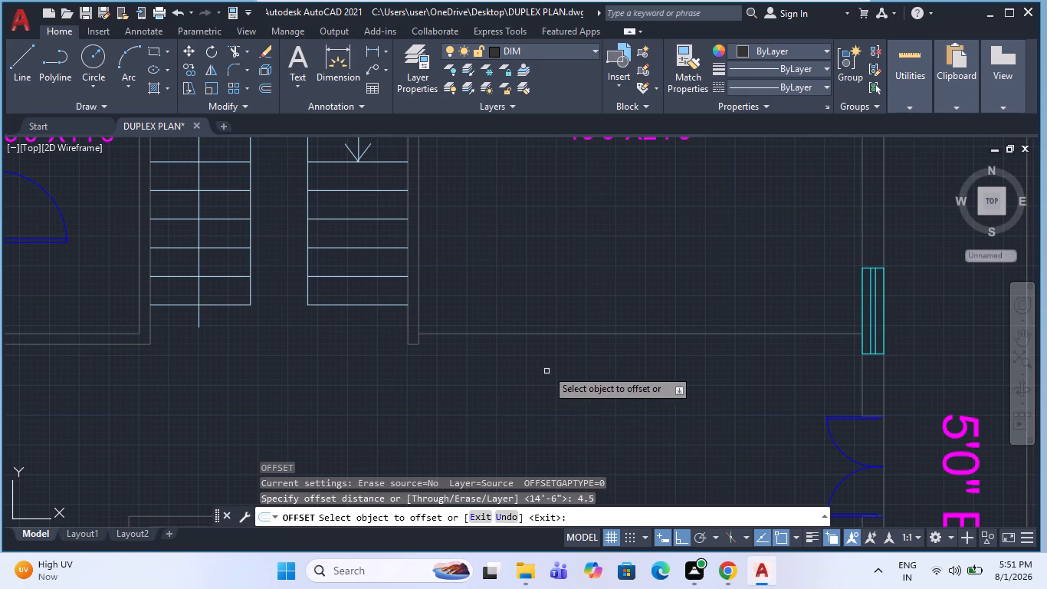
pyautogui.click(551, 331)
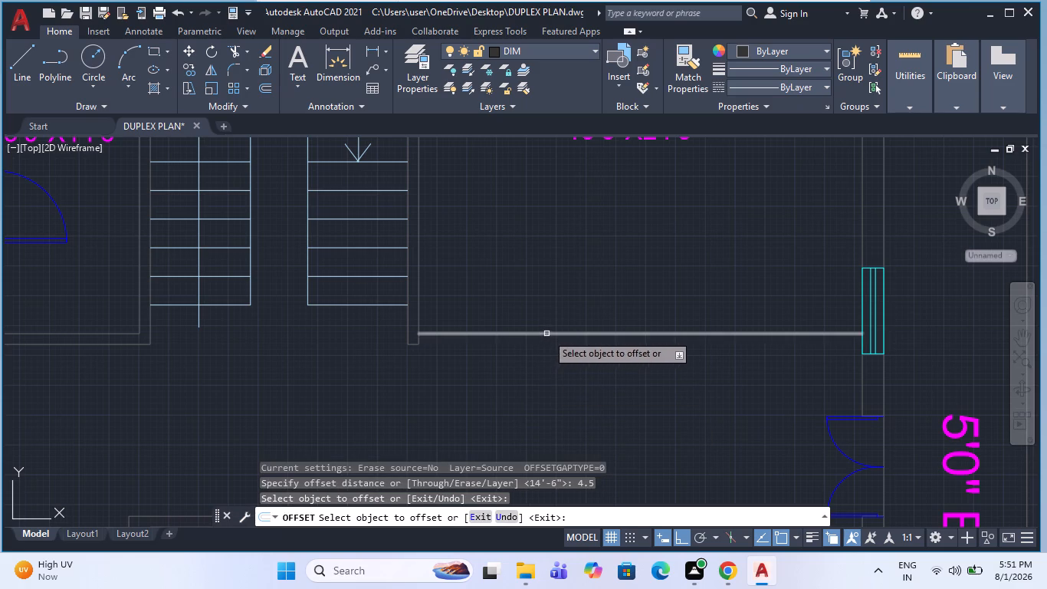
pyautogui.click(546, 334)
pyautogui.click(553, 392)
pyautogui.press('Escape')
pyautogui.scroll(-1, 512, 362)
pyautogui.press('Escape')
pyautogui.scroll(2, 458, 350)
pyautogui.press('Escape')
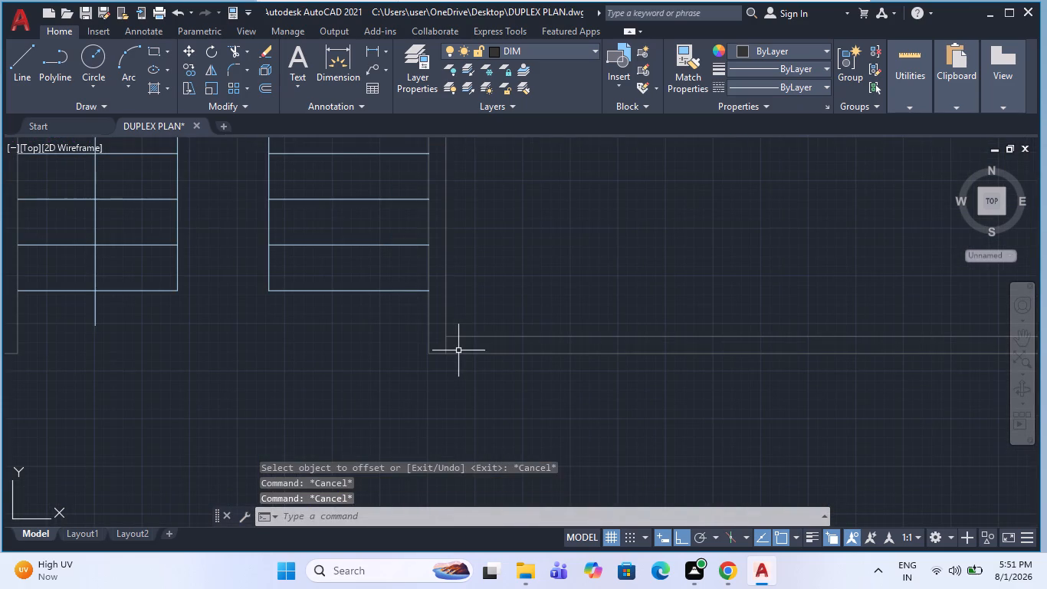
# Fillet the staircase wall's HALL-side line with the upper line of the new partition into a sharp corner.
pyautogui.press('f')
pyautogui.press('space')
pyautogui.click(448, 324)
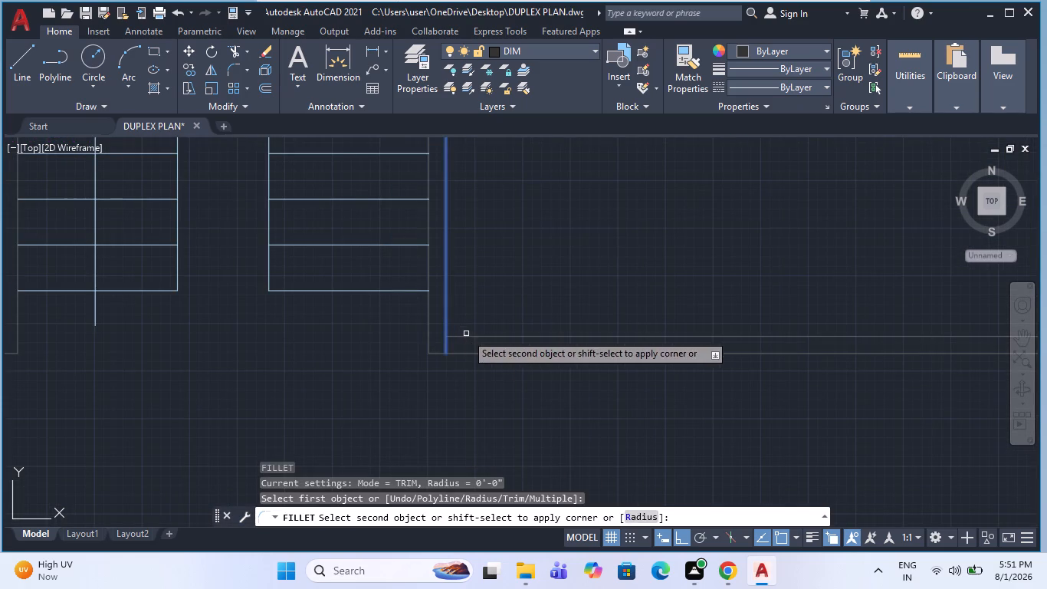
pyautogui.click(467, 335)
pyautogui.press('Escape')
pyautogui.scroll(-3, 433, 319)
pyautogui.press('Escape')
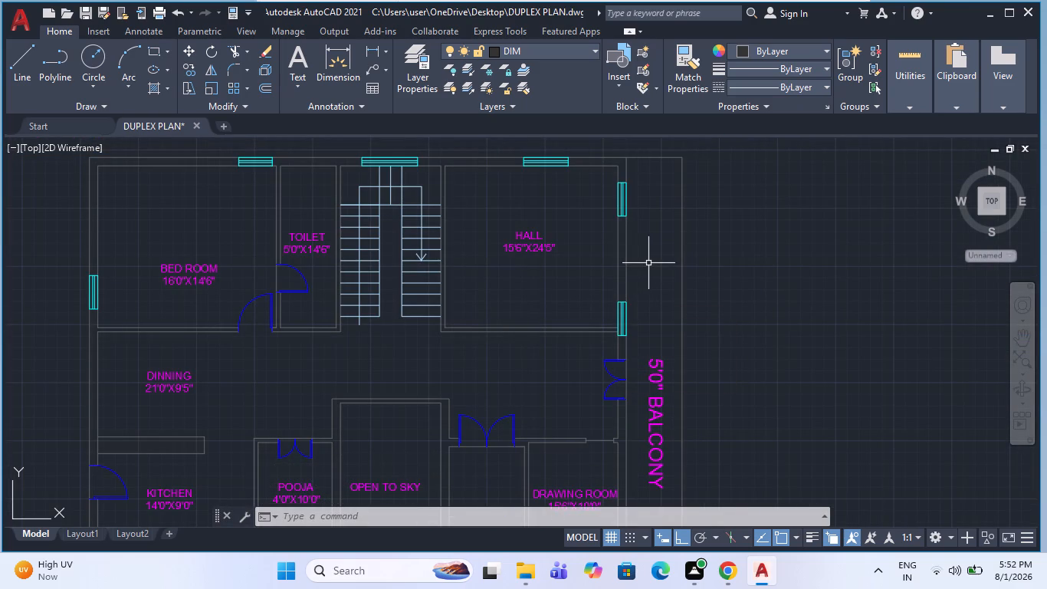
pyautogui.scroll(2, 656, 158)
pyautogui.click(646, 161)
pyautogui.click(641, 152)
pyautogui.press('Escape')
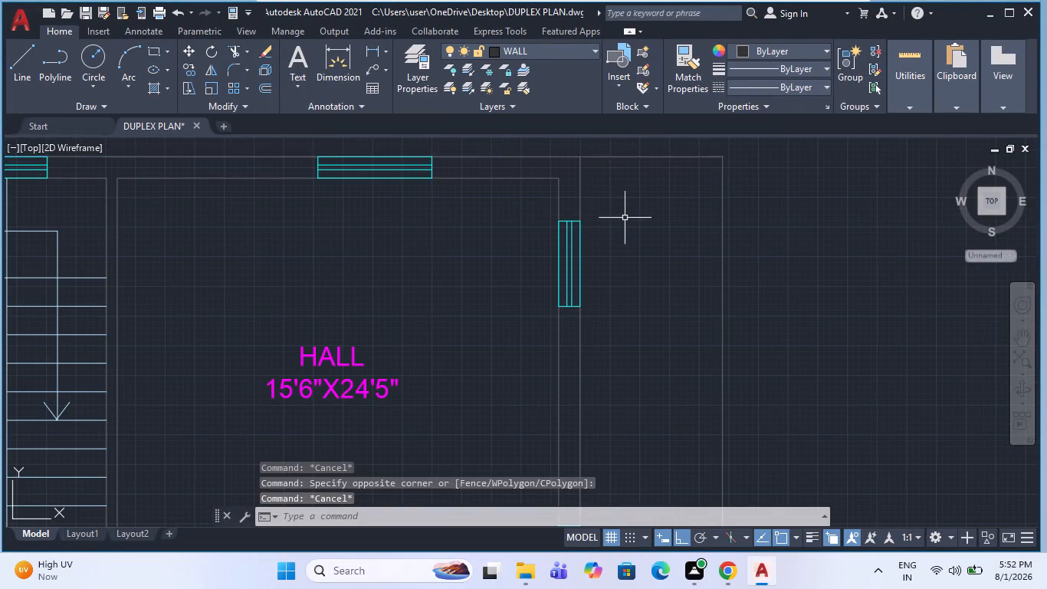
# Trim away the outer line segment across the upper end of the 5'0" BALCONY beside the HALL.
pyautogui.scroll(-2, 624, 220)
pyautogui.press('t')
pyautogui.press('r')
pyautogui.press('space')
pyautogui.moveTo(633, 187); pyautogui.dragTo(630, 202)
pyautogui.press('Escape')
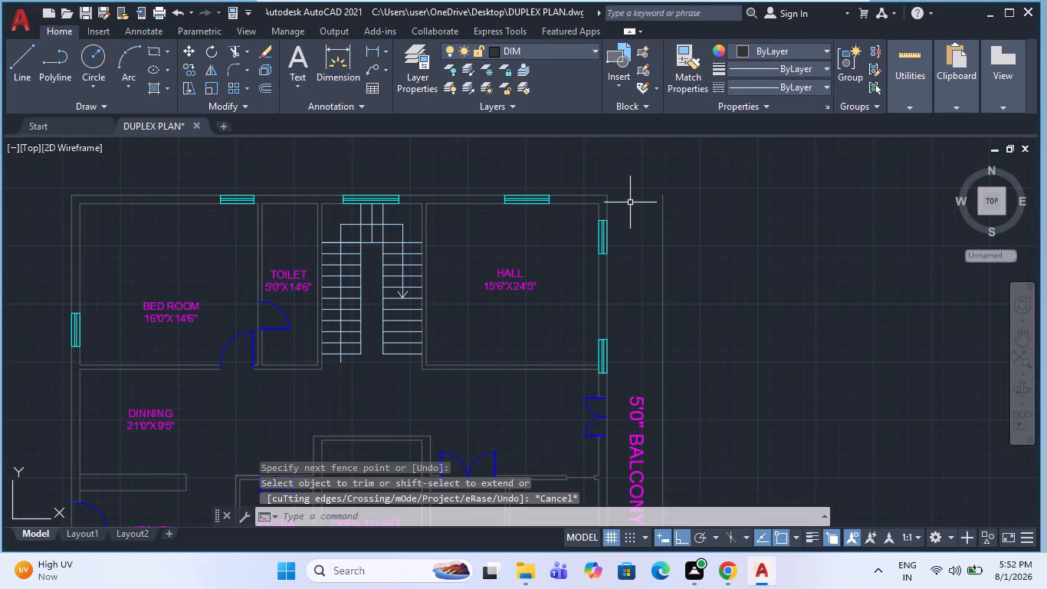
# Draw a separate line from the HALL's outer wall corner to the upper end of the 5'0" BALCONY's outer edge.
pyautogui.press('l')
pyautogui.press('space')
pyautogui.click(609, 194)
pyautogui.click(661, 199)
pyautogui.press('Escape')
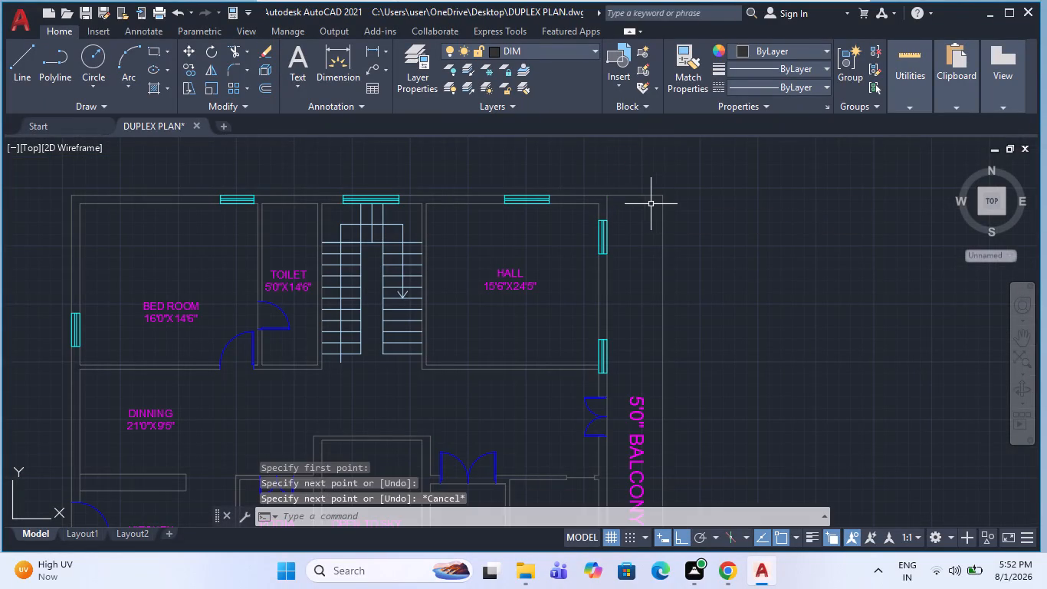
# Offset the upper and outer edge lines of the 5'0" BALCONY 4.5" inward.
pyautogui.write('O 4.')
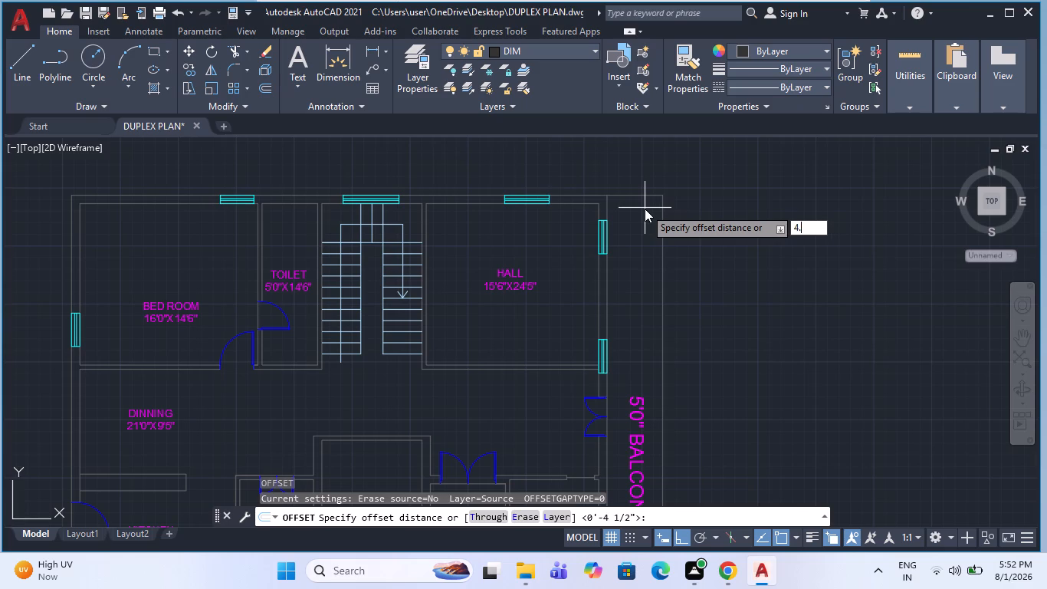
pyautogui.press('5')
pyautogui.press('space')
pyautogui.click(642, 196)
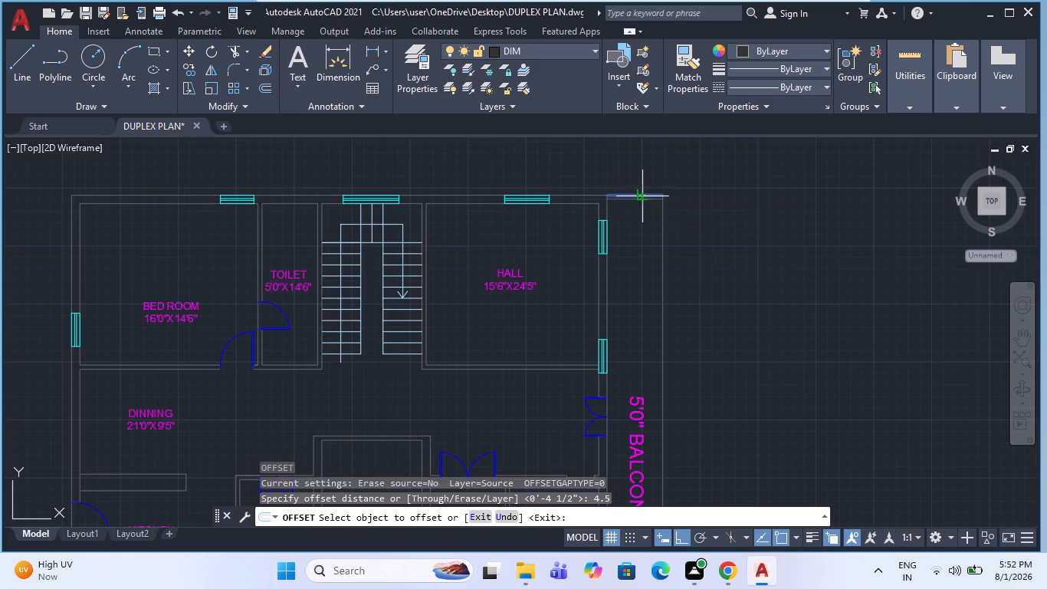
pyautogui.click(642, 251)
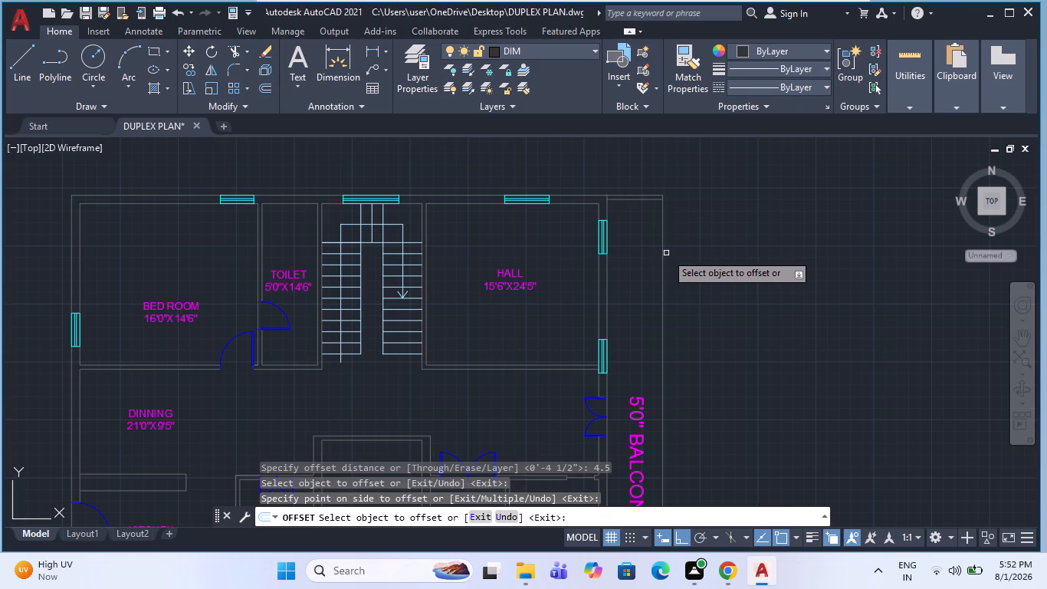
pyautogui.click(663, 254)
pyautogui.click(605, 265)
pyautogui.press('Escape')
# Fillet the two inner offset lines of the 5'0" BALCONY into a sharp corner beside the HALL.
pyautogui.scroll(2, 635, 224)
pyautogui.press('Escape')
pyautogui.press('f')
pyautogui.press('space')
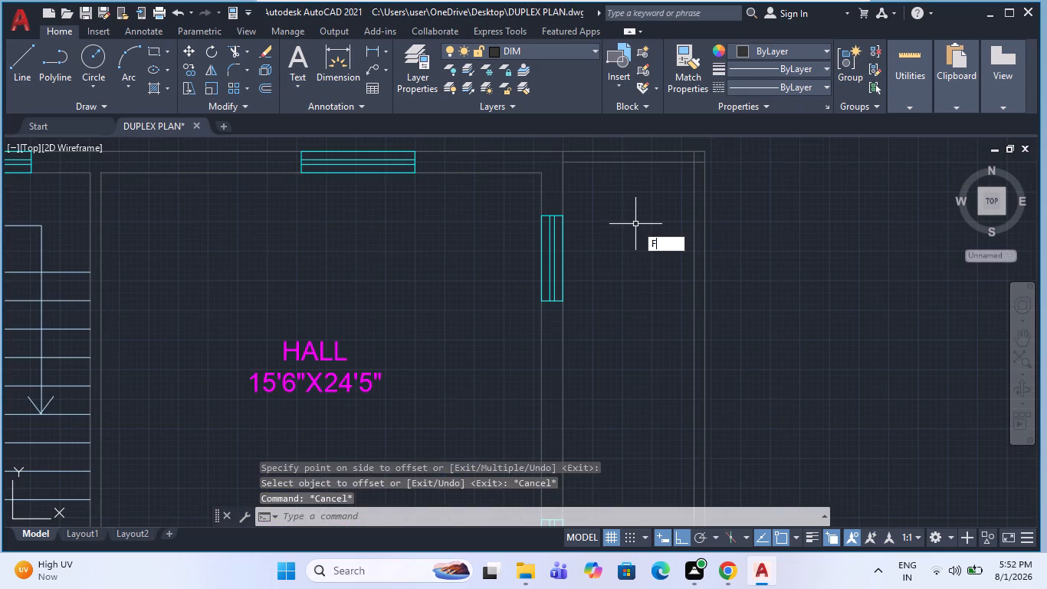
pyautogui.click(667, 163)
pyautogui.click(694, 201)
pyautogui.press('Escape')
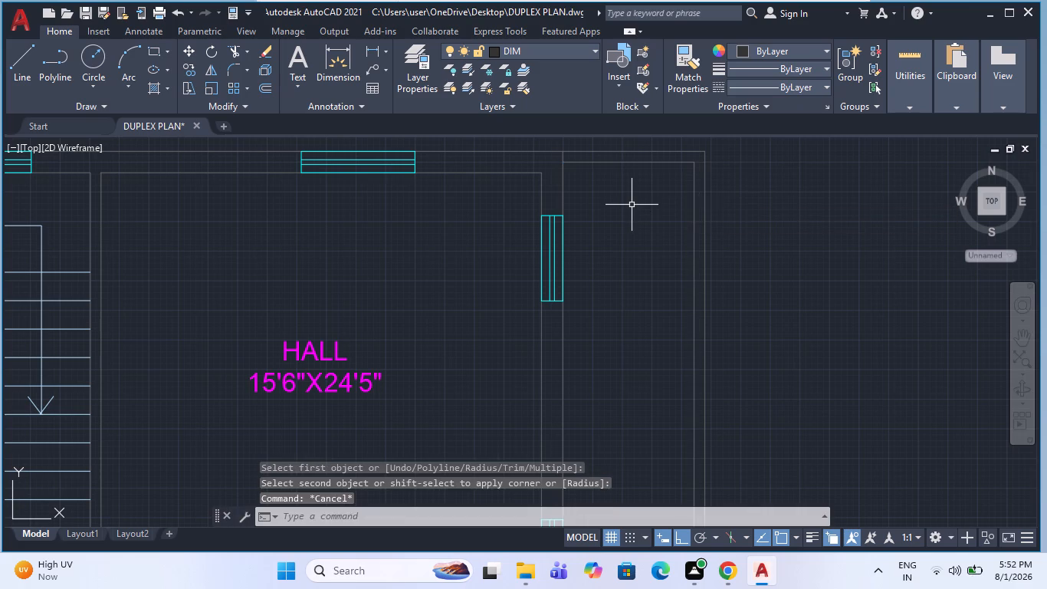
pyautogui.scroll(-3, 538, 271)
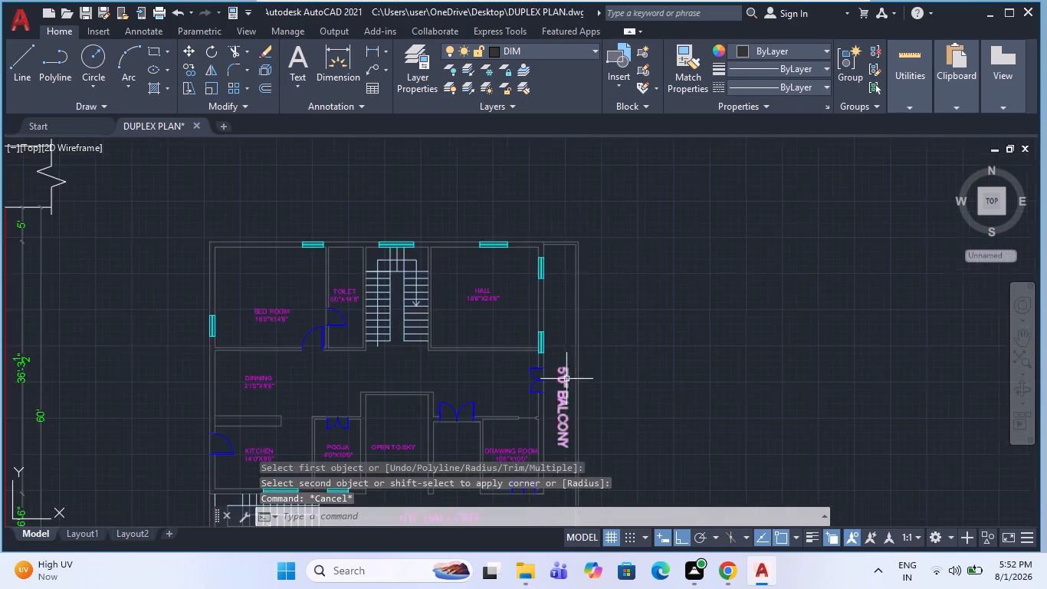
# Extend both lines of the HALL's lower partition across the 5'0" BALCONY to its inner edge line.
pyautogui.scroll(2, 566, 379)
pyautogui.press('Escape')
pyautogui.write('EX')
pyautogui.press('space')
pyautogui.moveTo(455, 262); pyautogui.dragTo(455, 300)
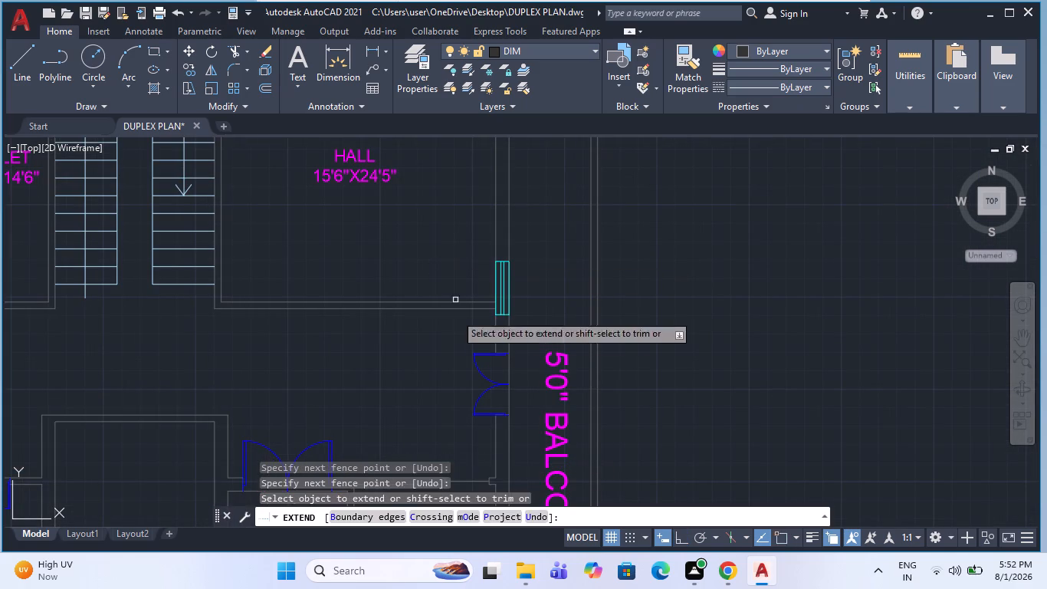
pyautogui.click(456, 344)
pyautogui.click(467, 271)
pyautogui.click(471, 341)
pyautogui.click(459, 275)
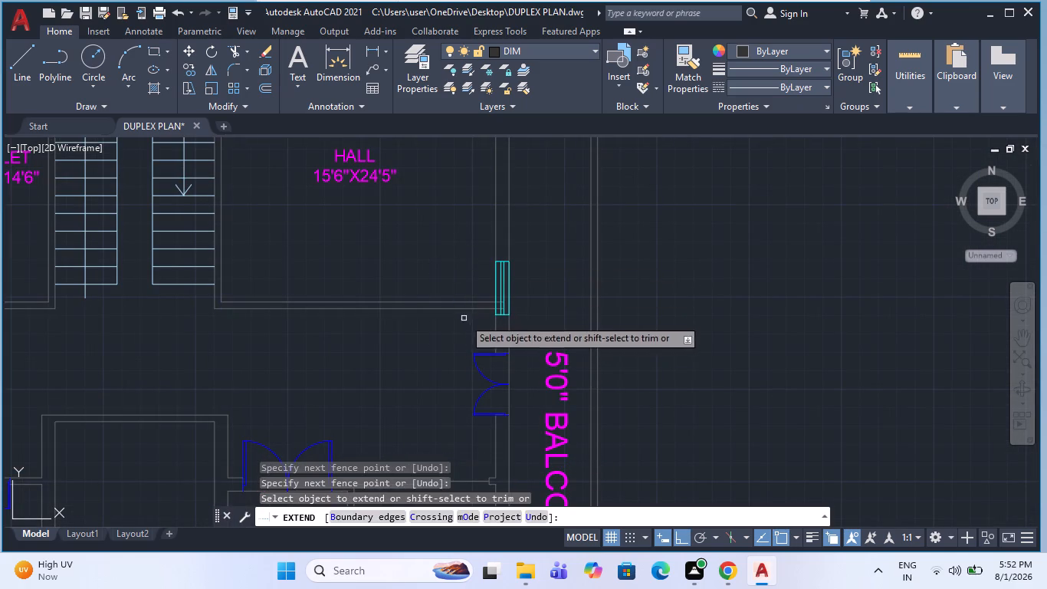
pyautogui.click(462, 333)
pyautogui.click(451, 265)
pyautogui.click(455, 339)
pyautogui.click(442, 269)
pyautogui.click(459, 353)
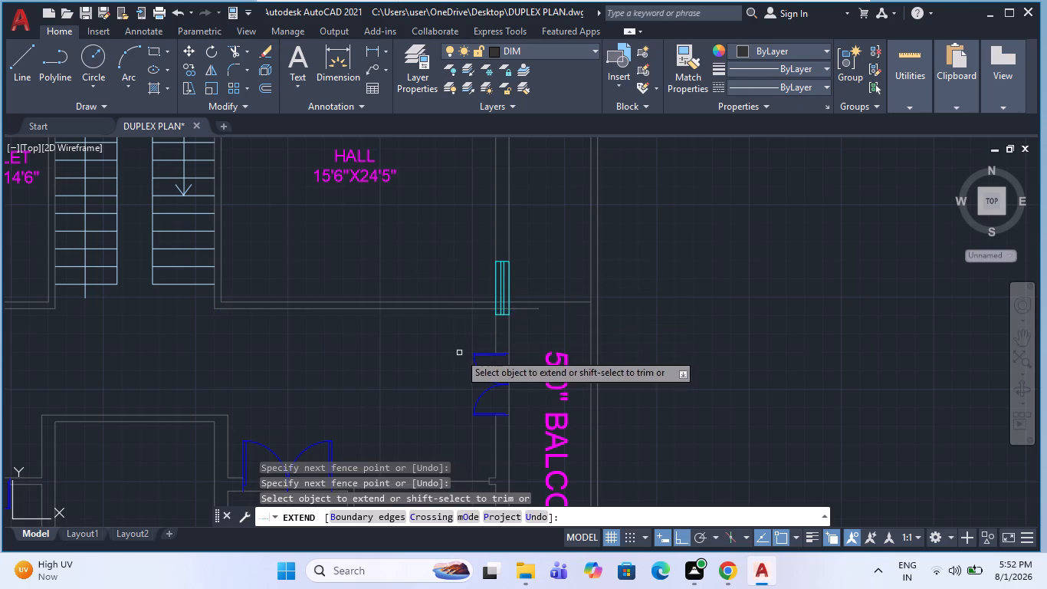
pyautogui.click(445, 306)
pyautogui.click(566, 309)
pyautogui.press('Escape')
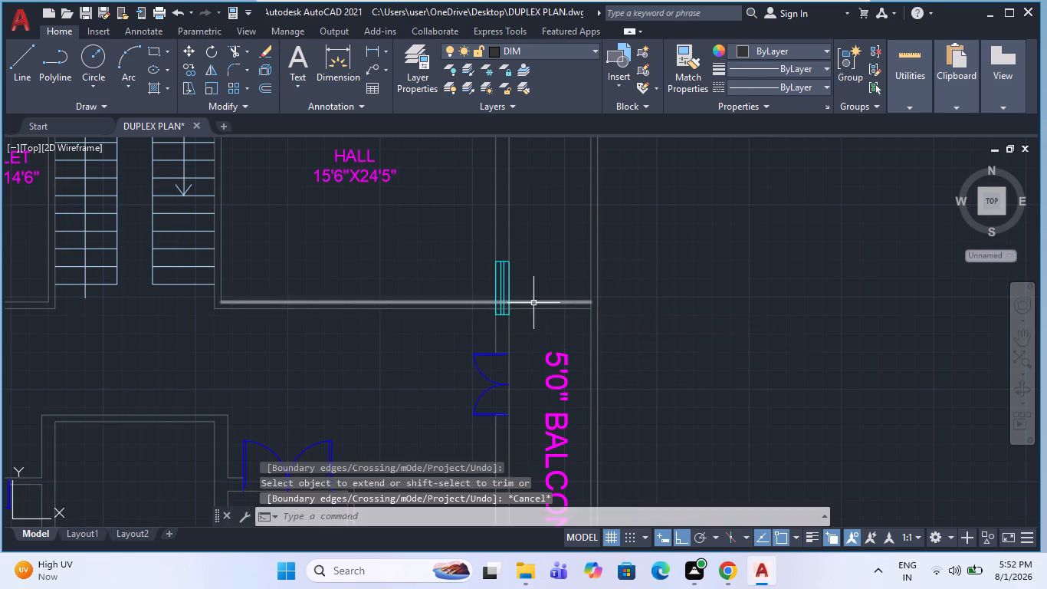
pyautogui.scroll(-2, 533, 303)
pyautogui.press('Escape')
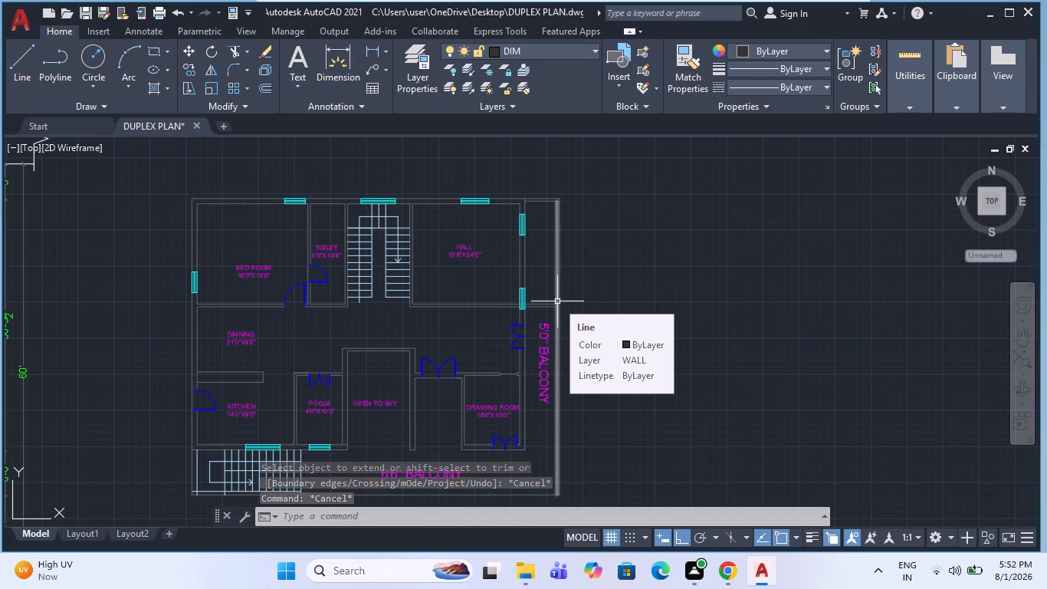
# Move the upper inner wall line of the central OPEN TO SKY area 4.5" downward.
pyautogui.scroll(-1, 553, 278)
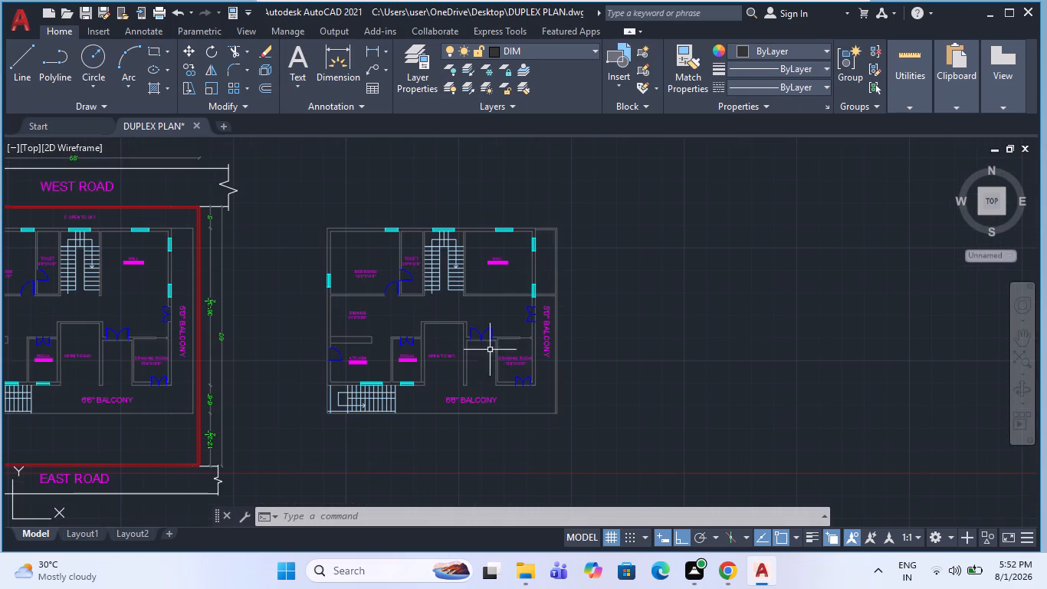
pyautogui.scroll(2, 475, 353)
pyautogui.press('Escape')
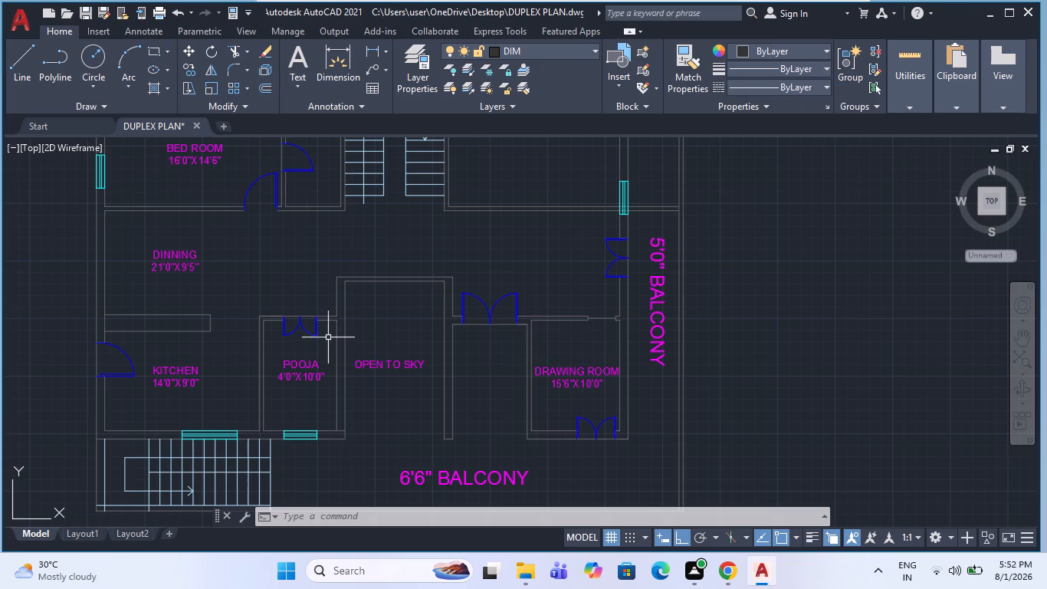
pyautogui.scroll(2, 346, 284)
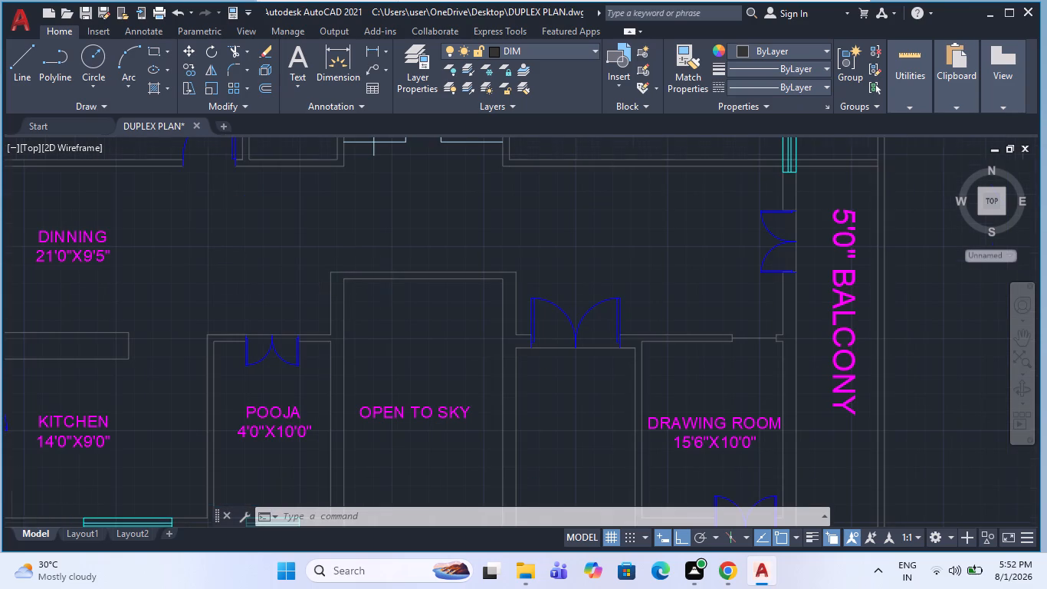
pyautogui.click(390, 289)
pyautogui.click(383, 275)
pyautogui.write('M')
pyautogui.press('space')
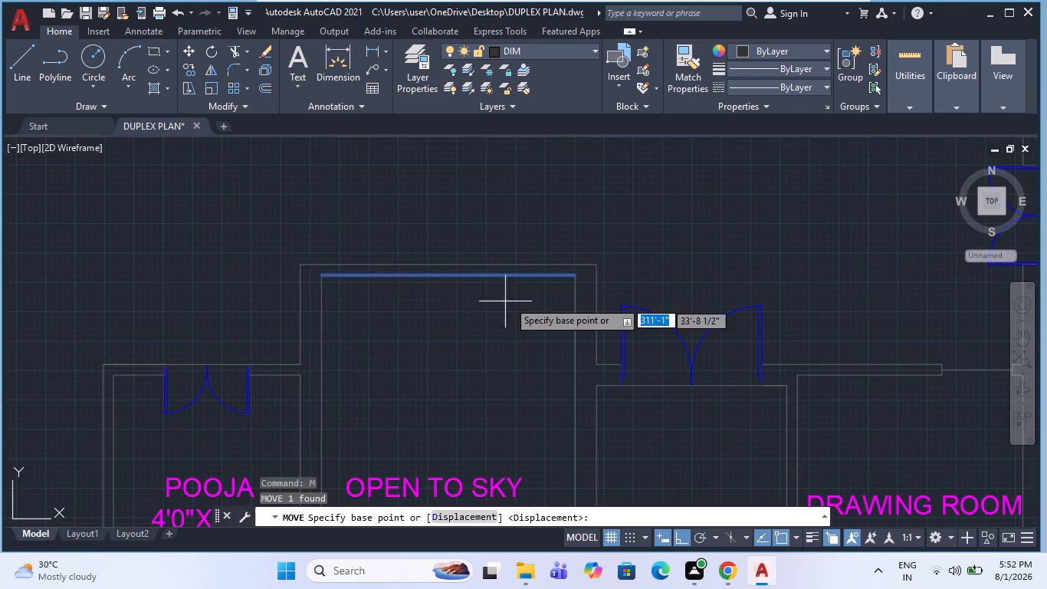
pyautogui.click(572, 271)
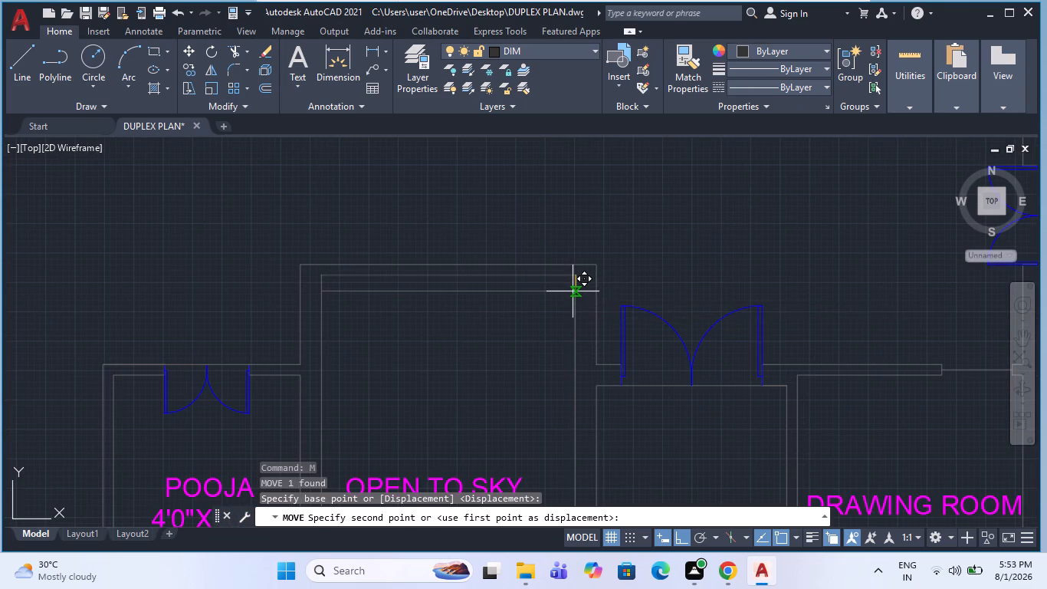
pyautogui.write('4.5')
pyautogui.press('space')
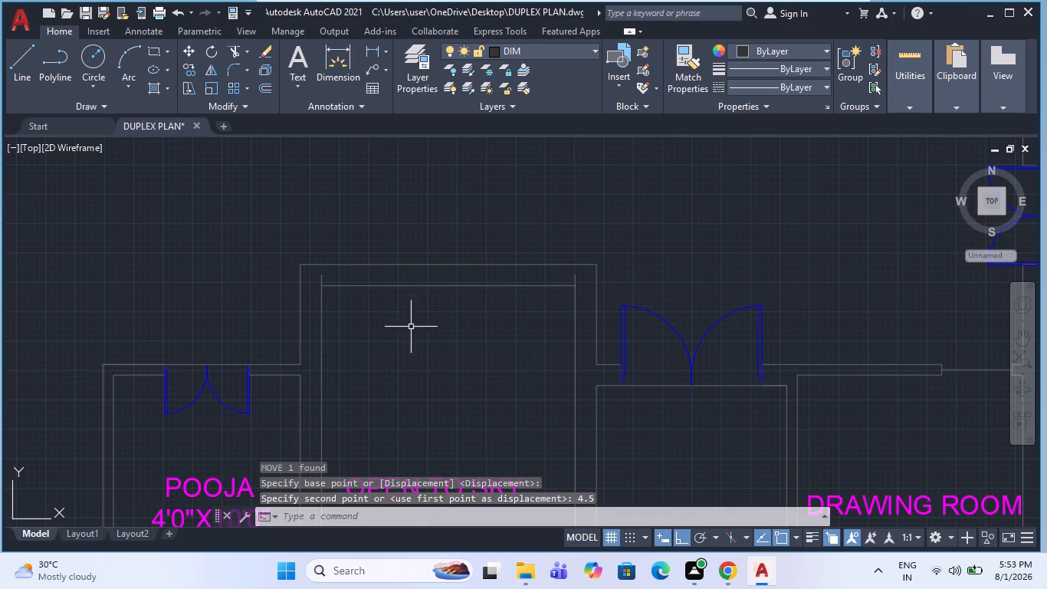
# Fillet the upper inner wall line of OPEN TO SKY with both side inner lines into sharp corners.
pyautogui.press('f')
pyautogui.press('space')
pyautogui.click(343, 285)
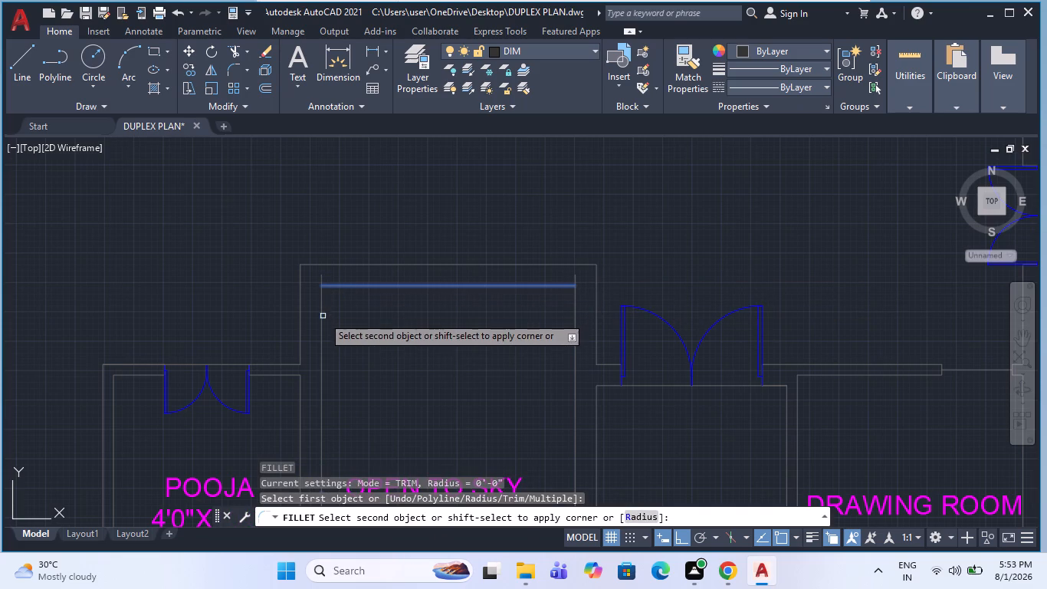
pyautogui.click(323, 317)
pyautogui.press('space')
pyautogui.click(565, 286)
pyautogui.click(576, 312)
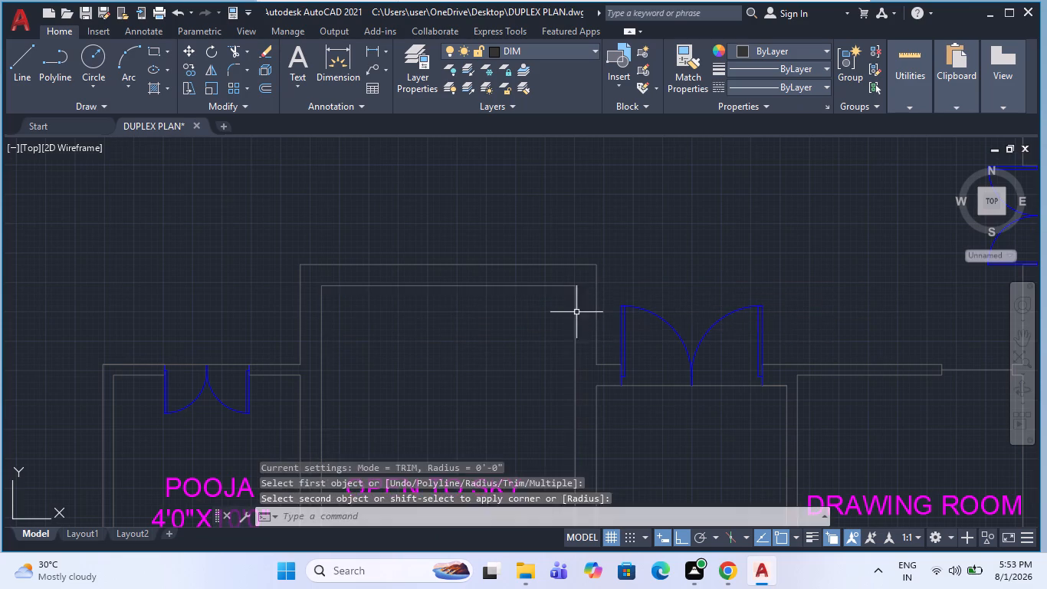
pyautogui.press('Escape')
pyautogui.scroll(-2, 480, 256)
pyautogui.press('Escape')
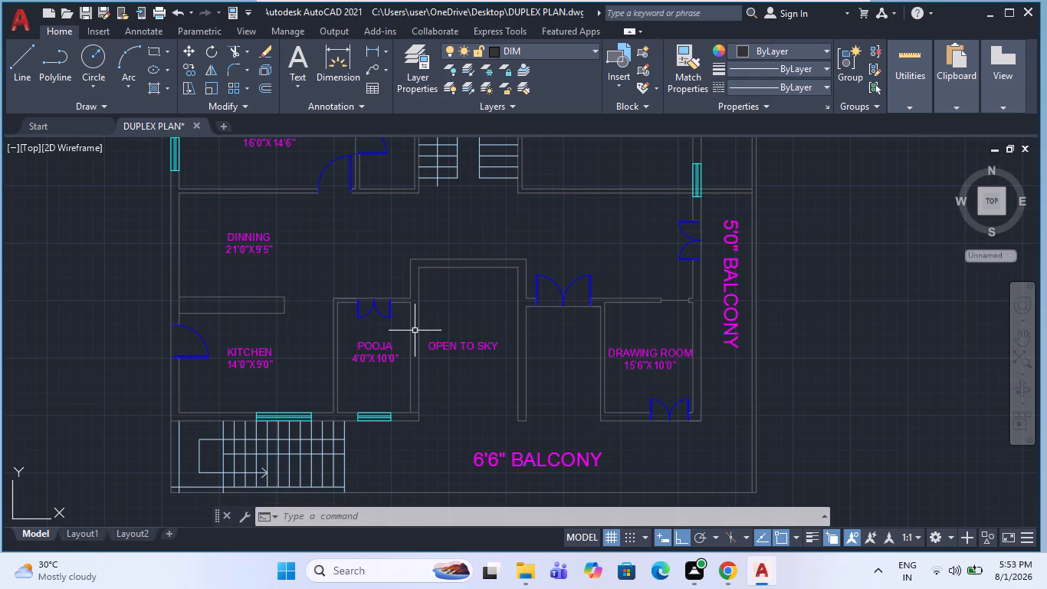
# Delete the DINNING label and the short partition between the dining area and the KITCHEN in the copied plan.
pyautogui.scroll(-2, 238, 341)
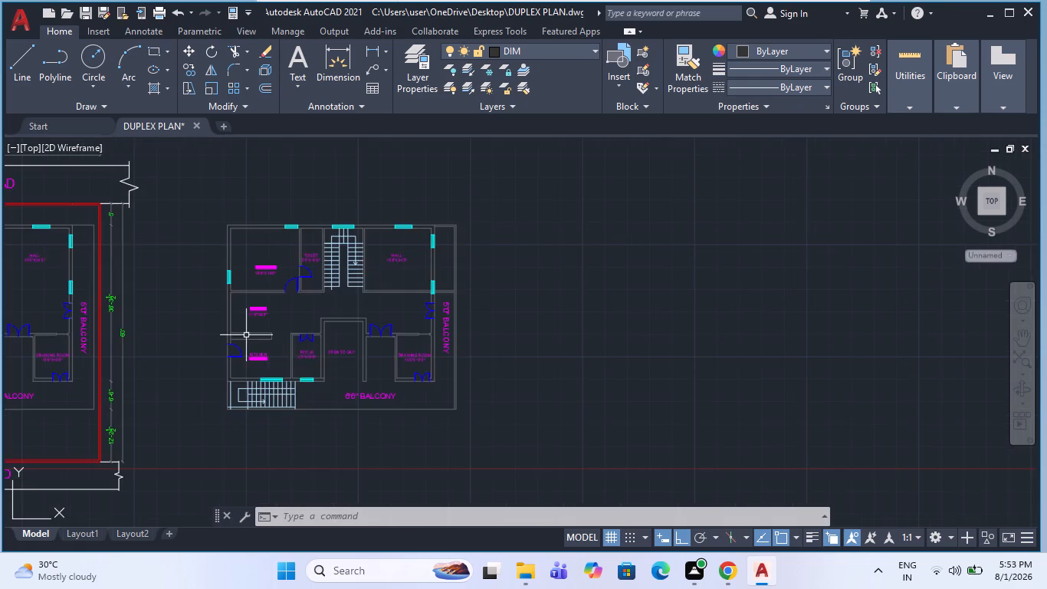
pyautogui.press('Escape')
pyautogui.scroll(2, 236, 320)
pyautogui.press('Escape')
pyautogui.click(346, 383)
pyautogui.click(295, 300)
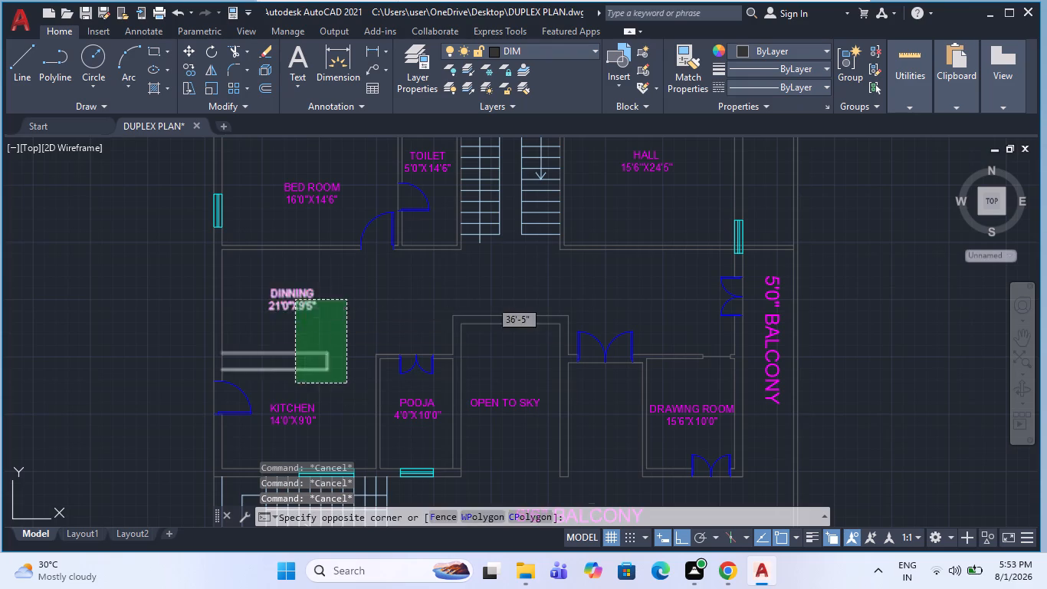
pyautogui.press('Delete')
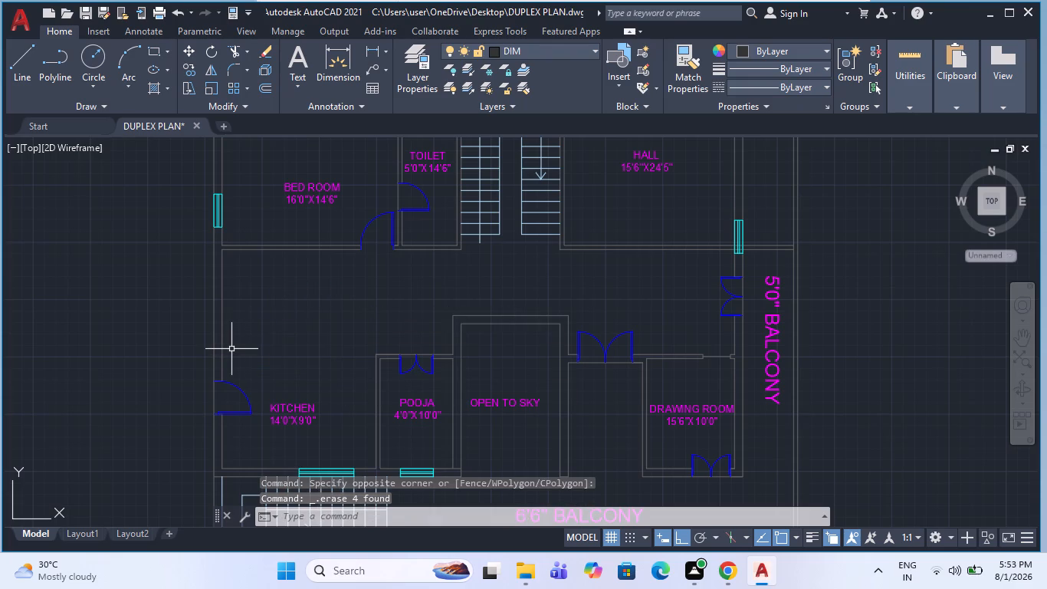
# Offset the inner line of the KITCHEN's outer side wall 12'7.5" into the room.
pyautogui.press('o')
pyautogui.press('Return')
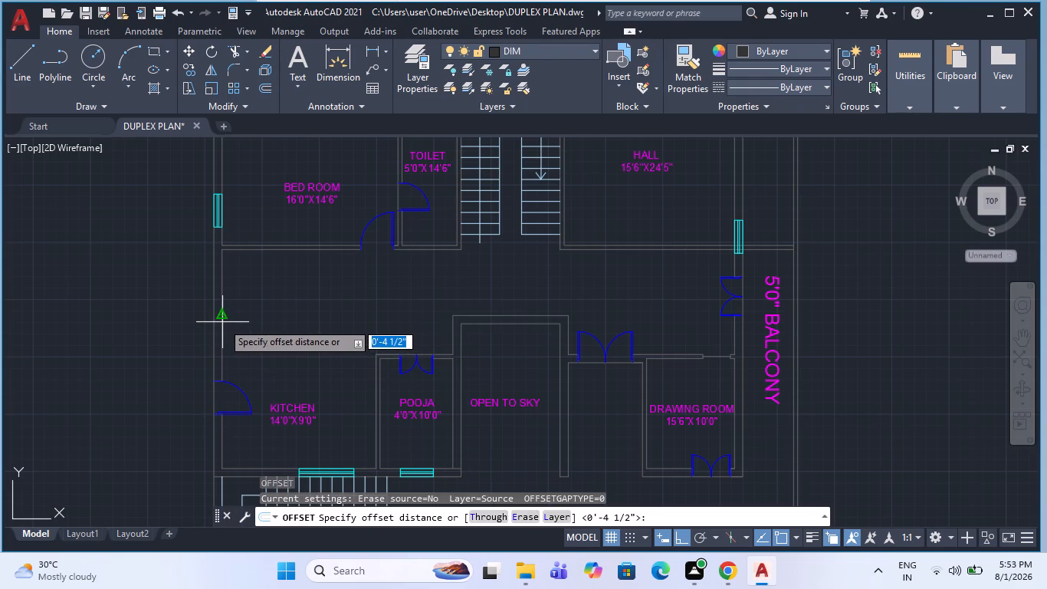
pyautogui.write("12'")
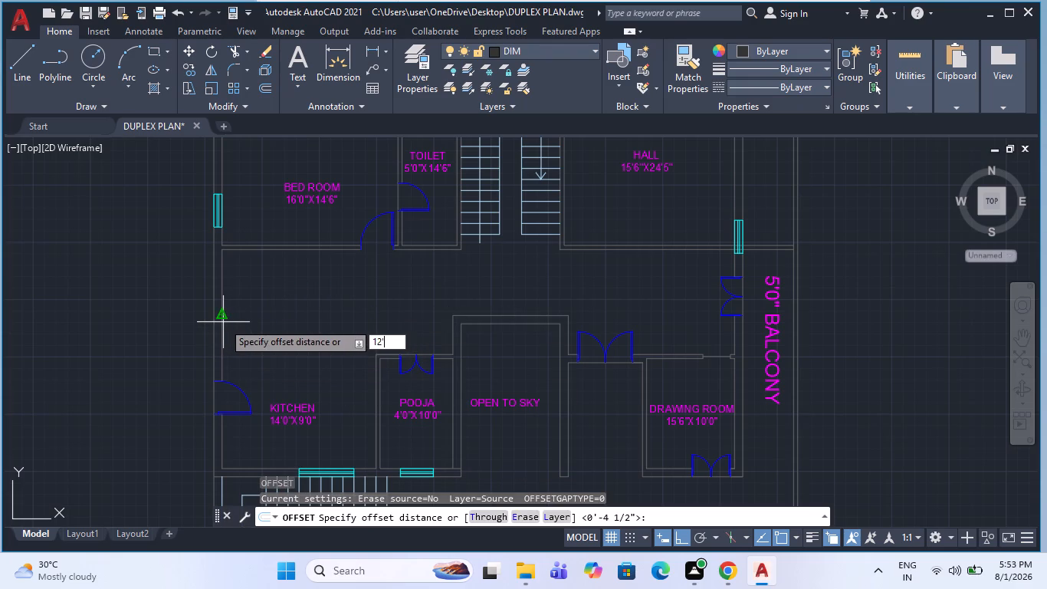
pyautogui.write('7.5"')
pyautogui.press('Return')
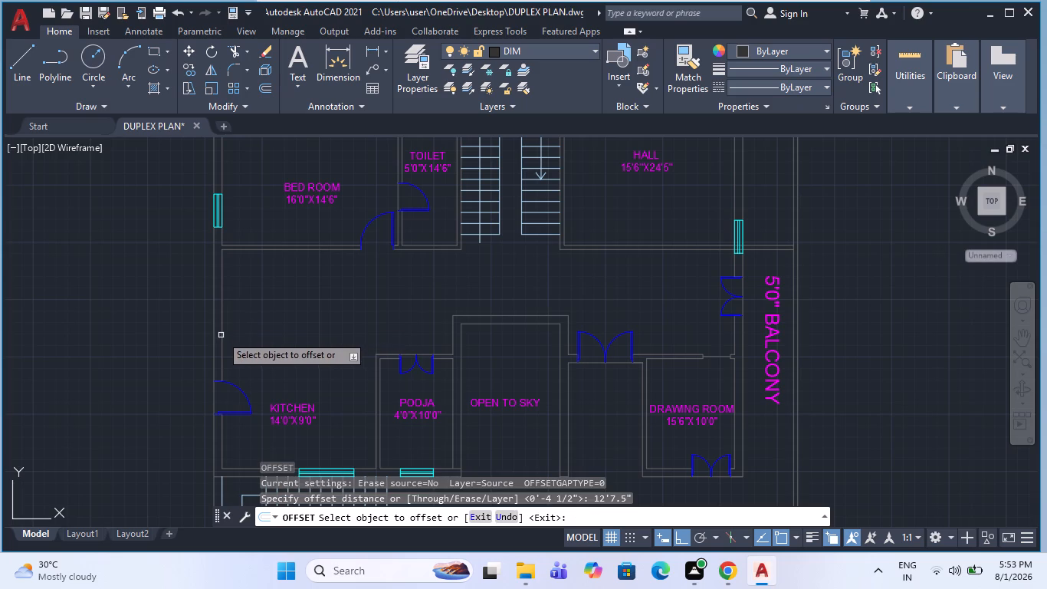
pyautogui.click(221, 335)
pyautogui.click(350, 337)
pyautogui.press('Escape')
pyautogui.scroll(-1, 373, 324)
pyautogui.press('Escape')
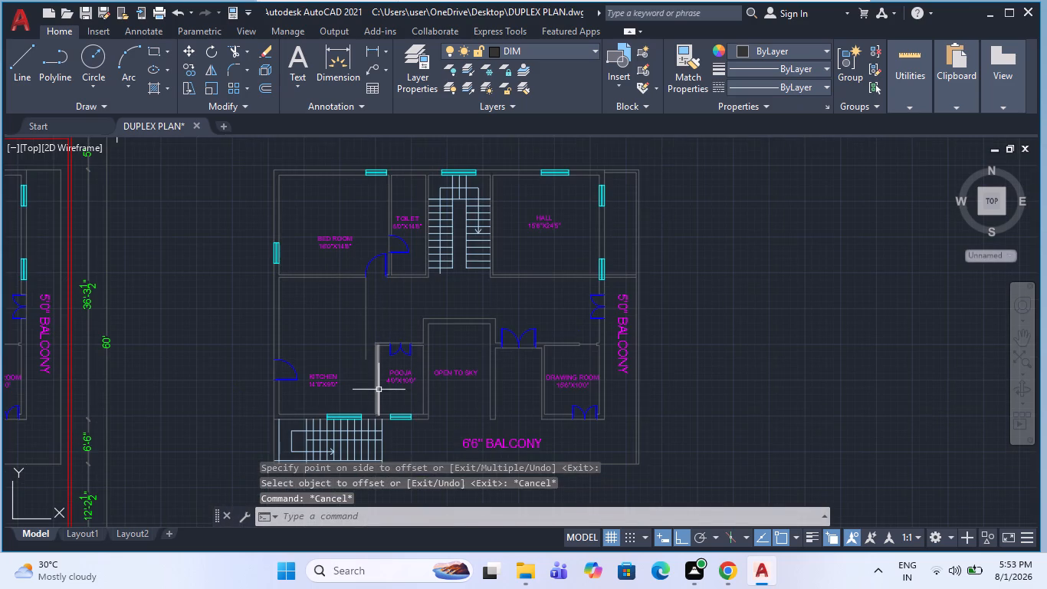
# Extend the new offset line down to the KITCHEN's lower wall.
pyautogui.write('EX')
pyautogui.press('space')
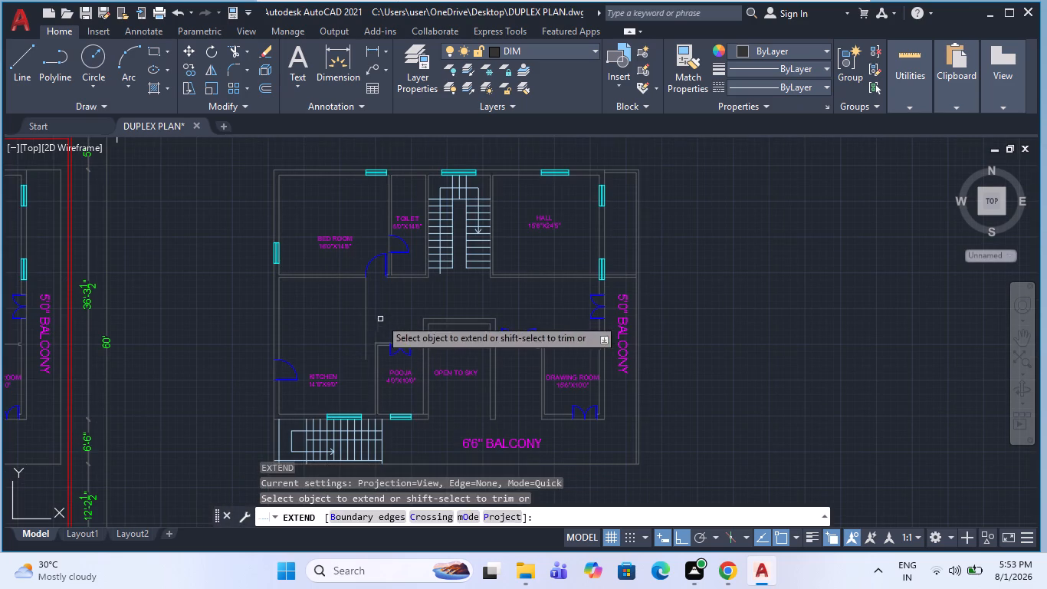
pyautogui.click(385, 309)
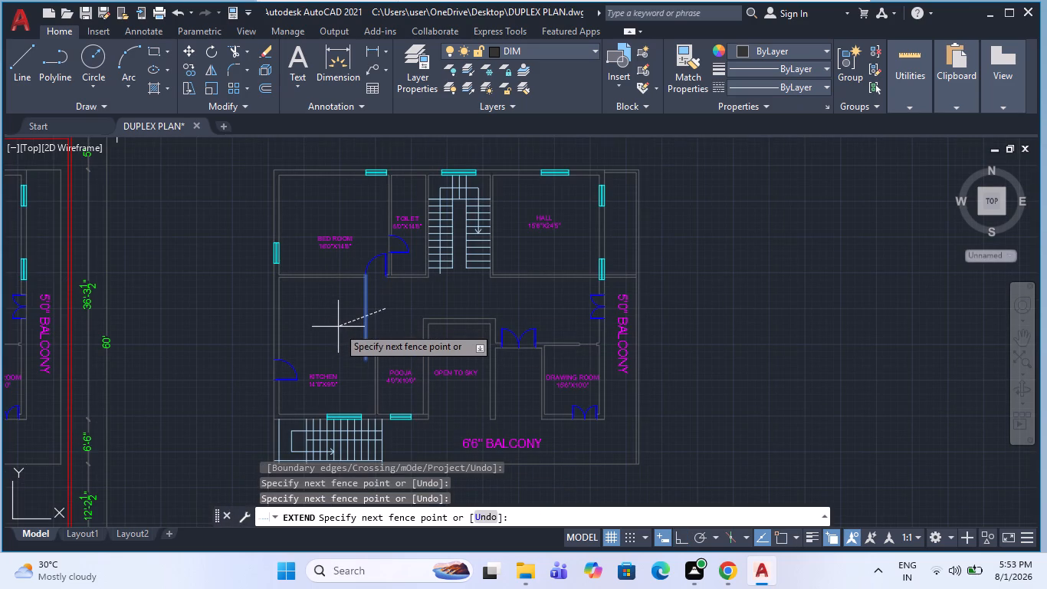
pyautogui.scroll(2, 363, 303)
pyautogui.scroll(-2, 391, 331)
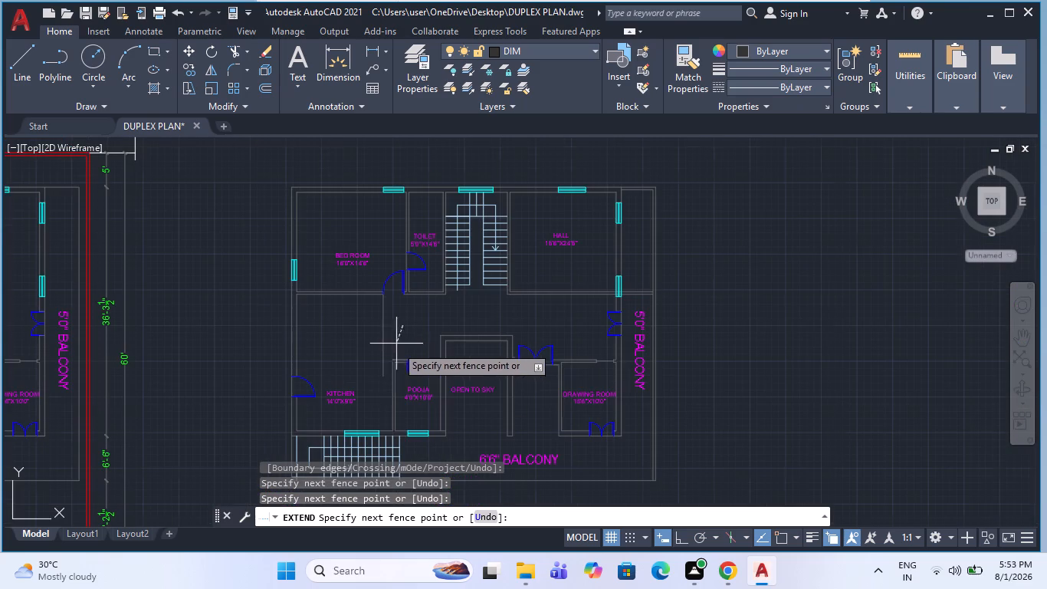
pyautogui.click(372, 355)
pyautogui.press('Escape')
# Examine the new wall line beside POOJA and the staircase area below the KITCHEN.
pyautogui.scroll(2, 389, 347)
pyautogui.scroll(-3, 387, 294)
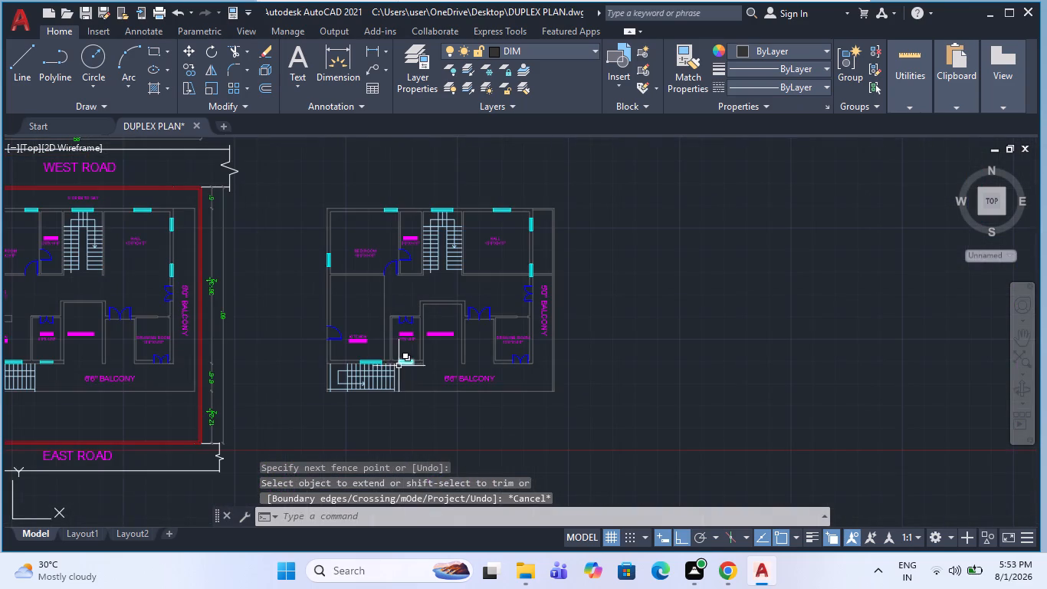
pyautogui.scroll(1, 365, 338)
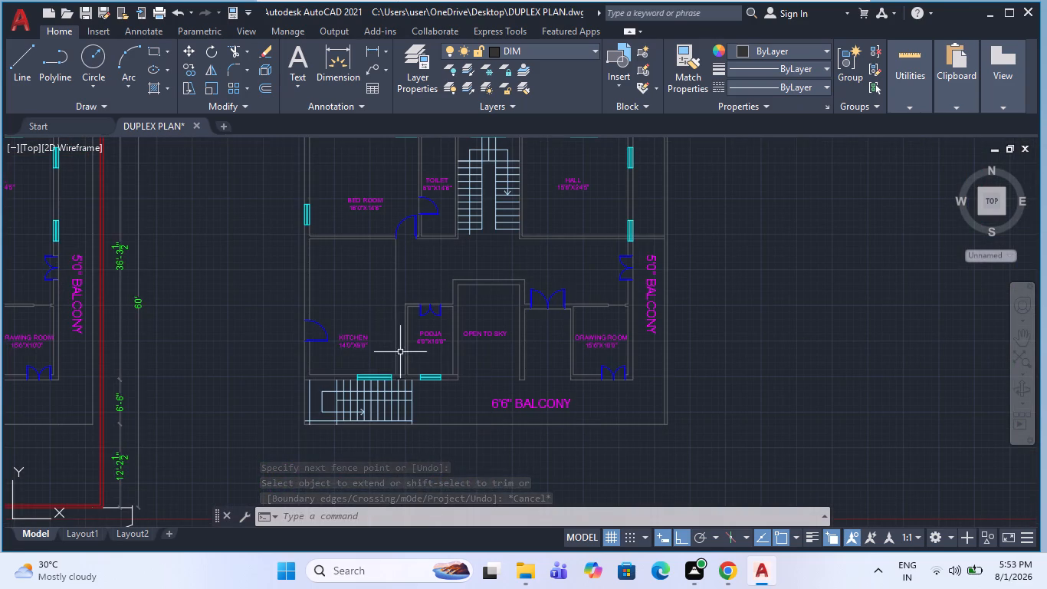
pyautogui.scroll(2, 392, 371)
pyautogui.press('Escape')
pyautogui.scroll(-2, 456, 360)
pyautogui.press('Escape')
pyautogui.scroll(1, 451, 370)
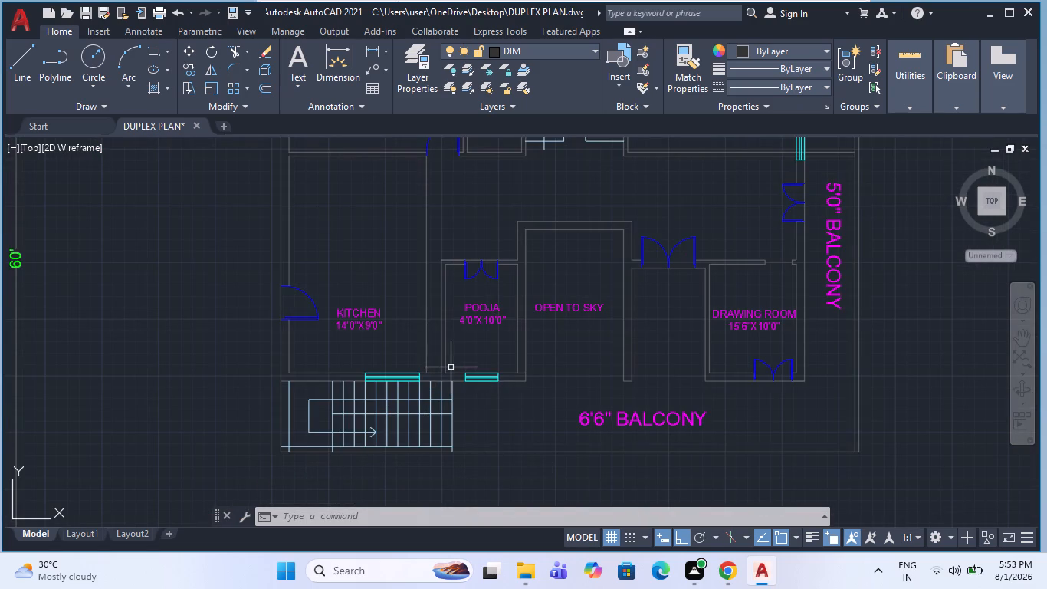
pyautogui.press('Escape')
pyautogui.scroll(2, 315, 436)
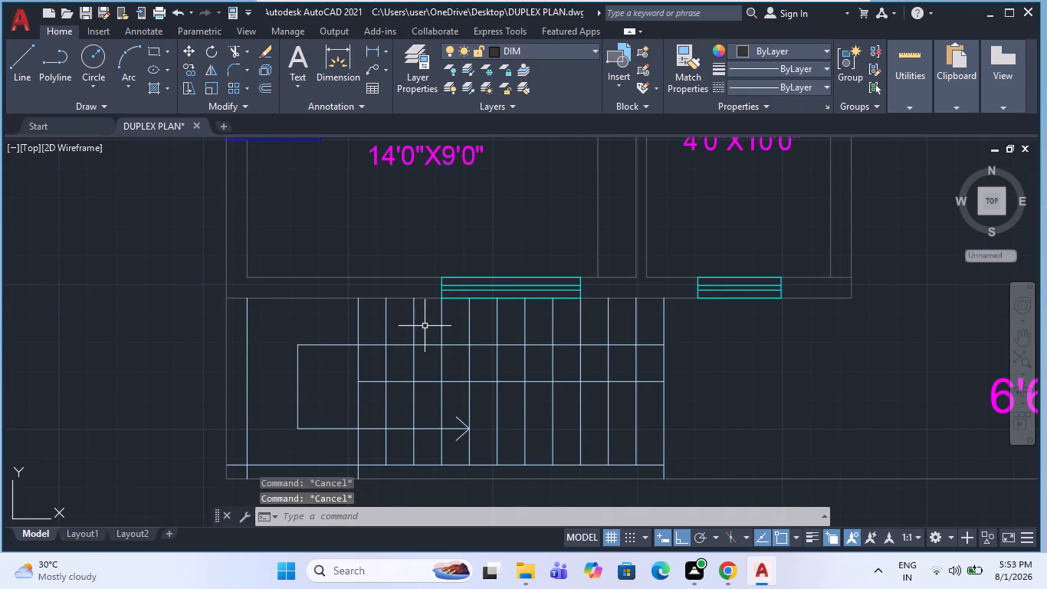
pyautogui.scroll(-2, 446, 364)
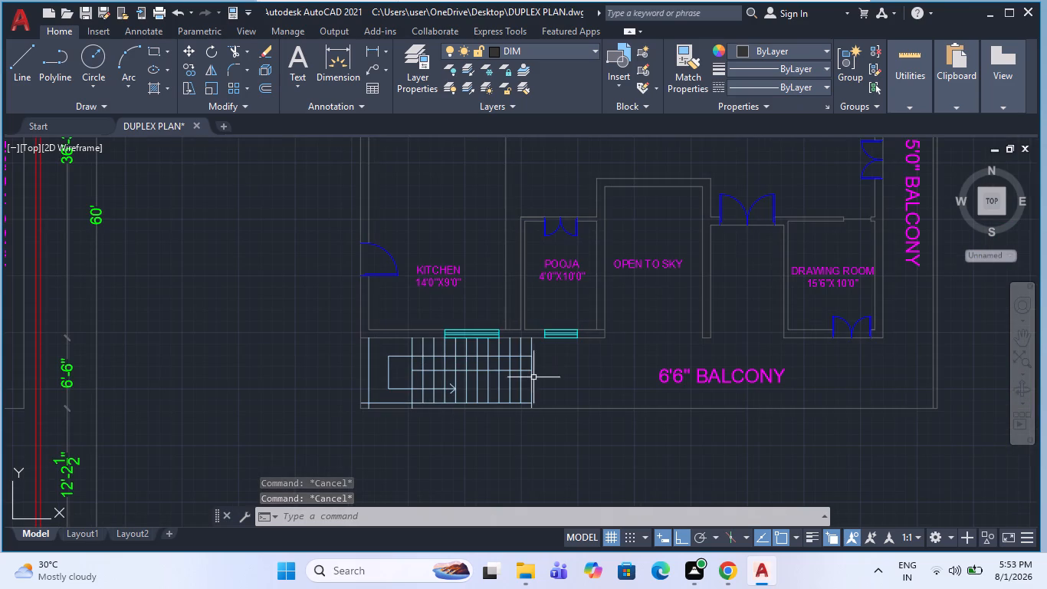
pyautogui.scroll(1, 537, 377)
pyautogui.scroll(-2, 537, 377)
pyautogui.press('Escape')
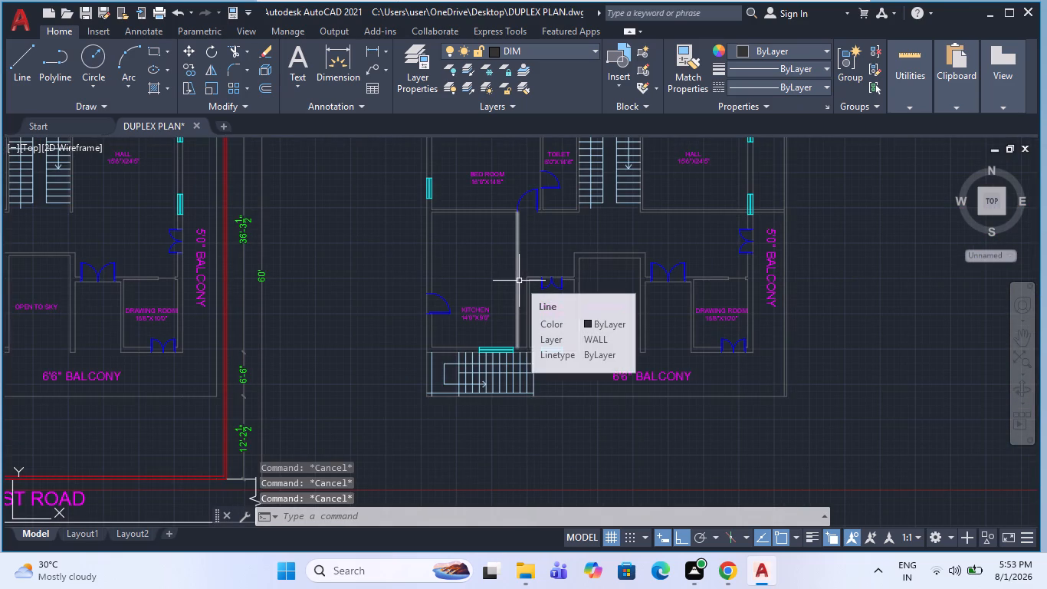
pyautogui.moveTo(519, 280); pyautogui.dragTo(460, 294, button='middle')
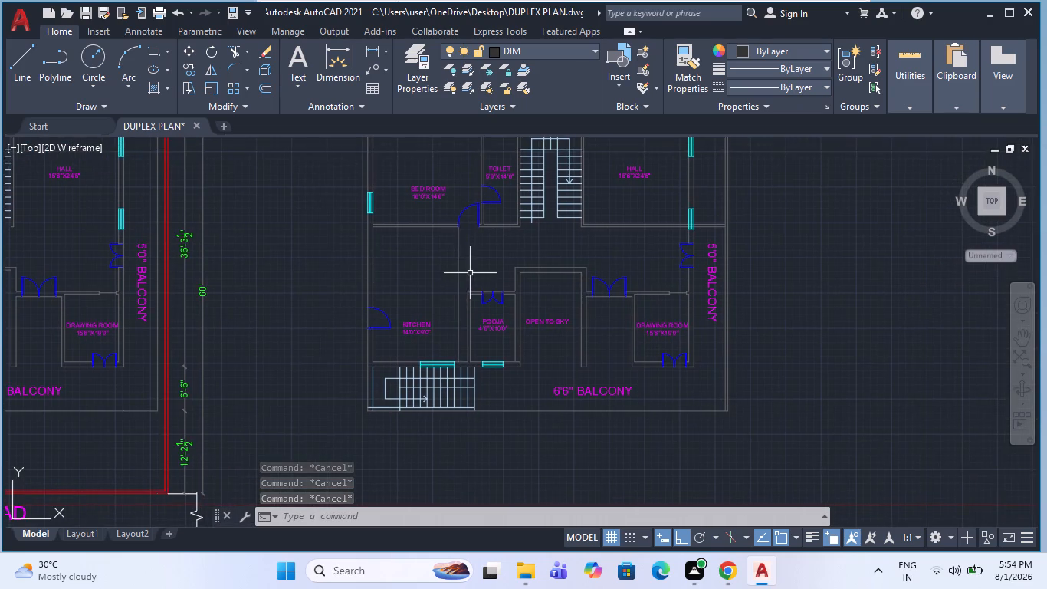
# Move the BED ROOM door 4.5" sideways so its hinge side meets the TOILET's outer partition line.
pyautogui.scroll(1, 470, 273)
pyautogui.press('Escape')
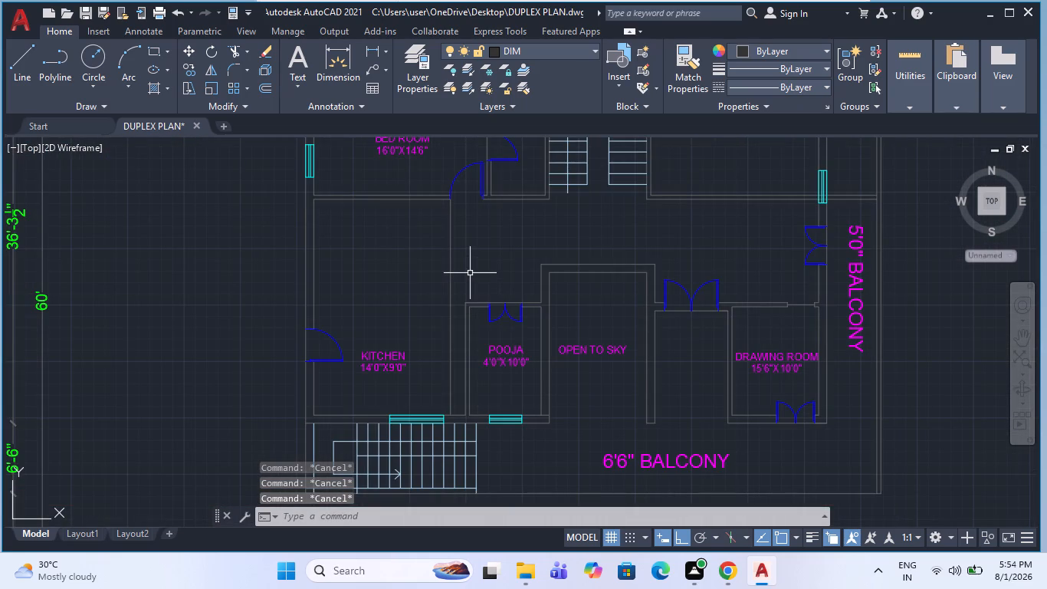
pyautogui.scroll(3, 470, 176)
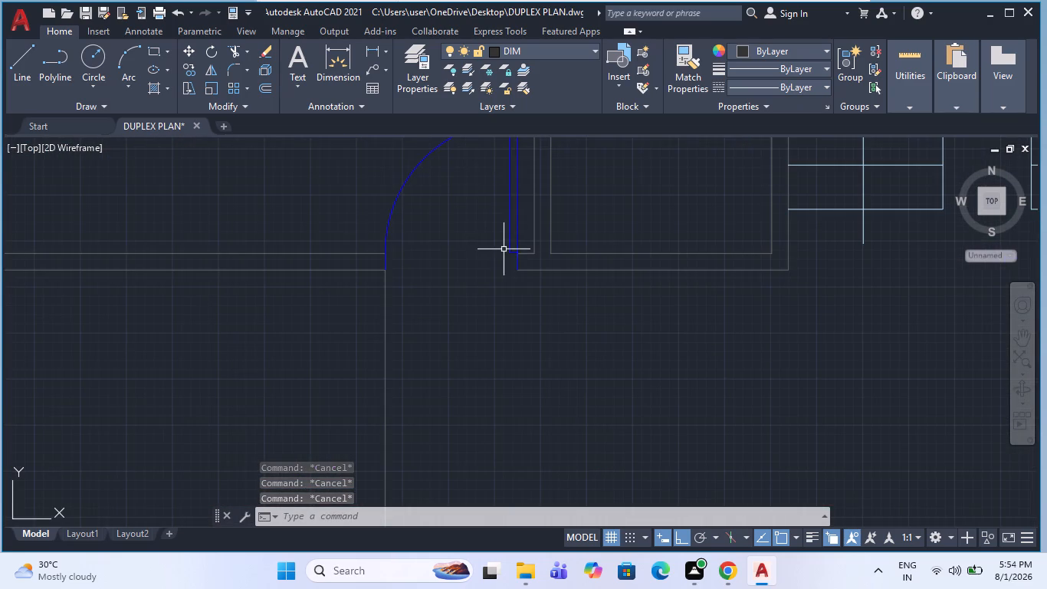
pyautogui.click(518, 237)
pyautogui.write('M')
pyautogui.press('space')
pyautogui.scroll(3, 482, 243)
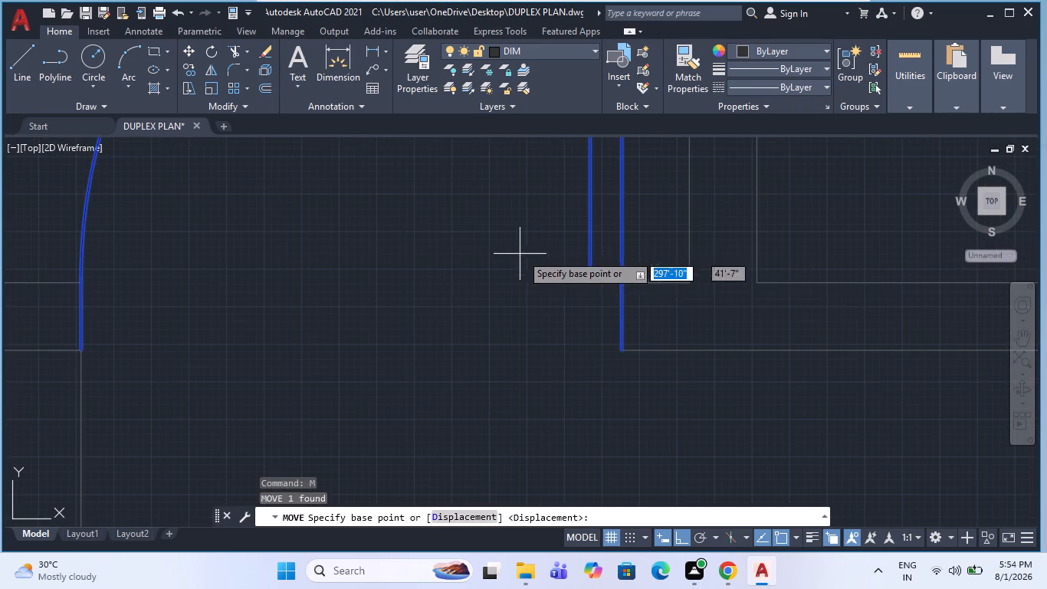
pyautogui.click(625, 288)
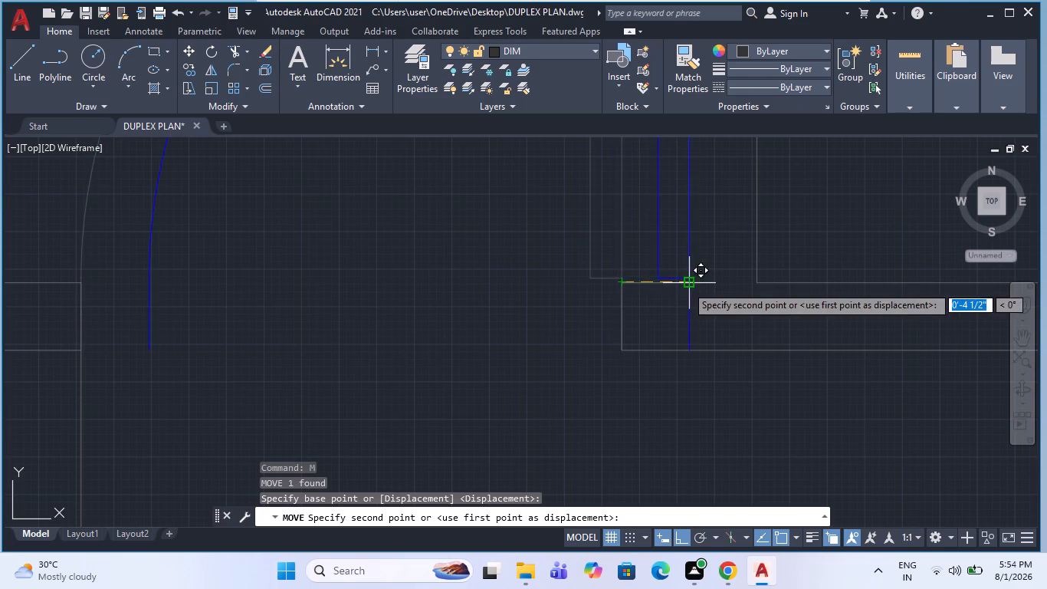
pyautogui.click(686, 285)
pyautogui.press('Escape')
pyautogui.scroll(-2, 541, 272)
pyautogui.press('Escape')
pyautogui.scroll(2, 573, 295)
pyautogui.press('Escape')
pyautogui.scroll(-1, 494, 348)
pyautogui.press('Escape')
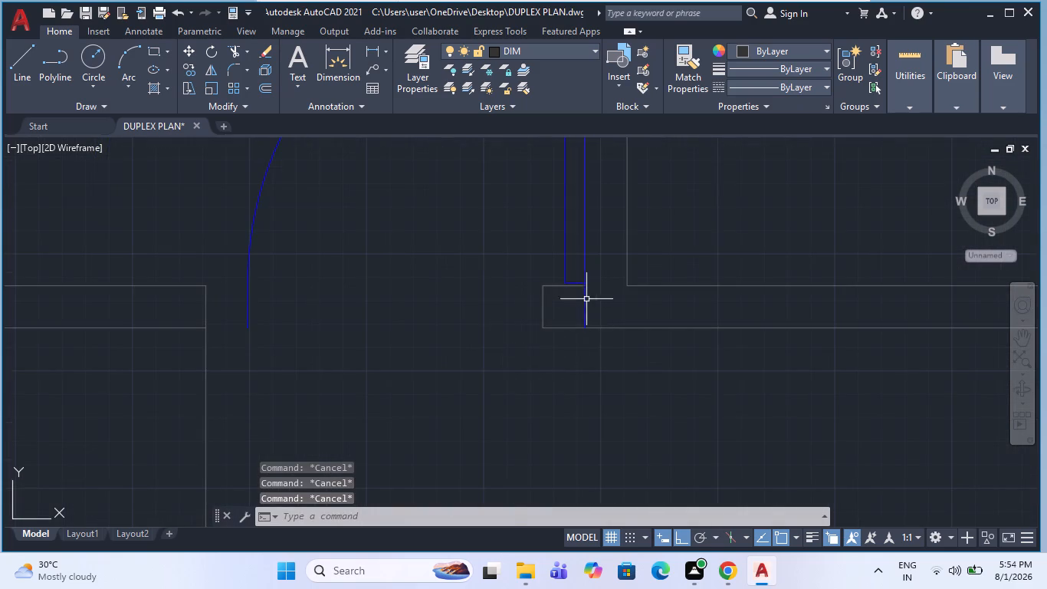
# Fillet the TOILET's partition line on the BED ROOM side with its lower outer wall line into a sharp corner.
pyautogui.scroll(-4, 530, 323)
pyautogui.press('Escape')
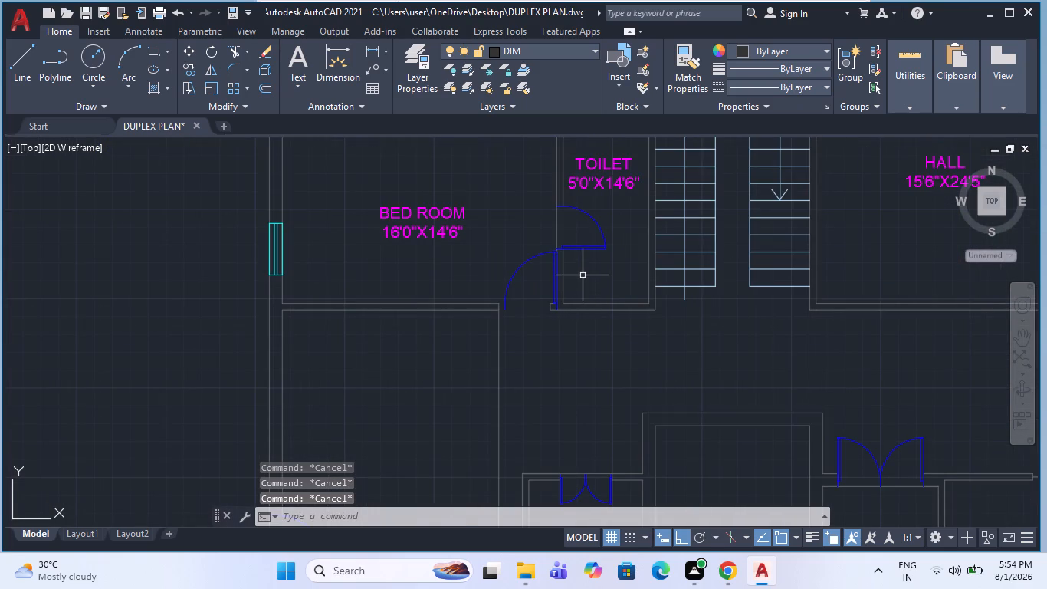
pyautogui.press('f')
pyautogui.press('space')
pyautogui.click(553, 216)
pyautogui.click(556, 199)
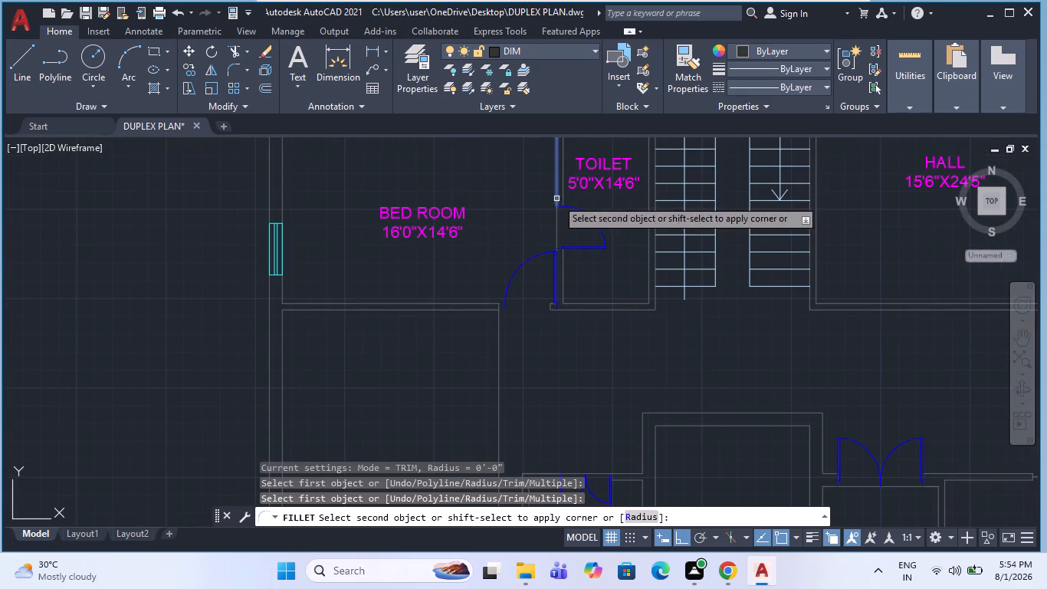
pyautogui.click(595, 311)
pyautogui.press('Escape')
# Delete the leftover wall stub lines at the hinge side of the BED ROOM door.
pyautogui.scroll(1, 532, 193)
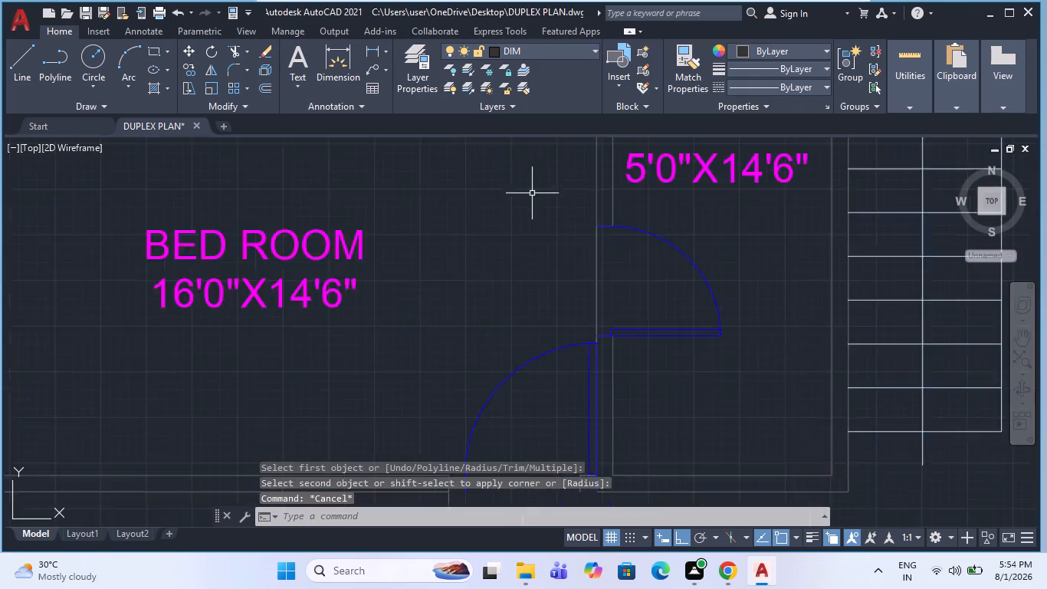
pyautogui.scroll(2, 532, 193)
pyautogui.press('Escape')
pyautogui.scroll(-2, 512, 240)
pyautogui.press('Escape')
pyautogui.scroll(1, 574, 346)
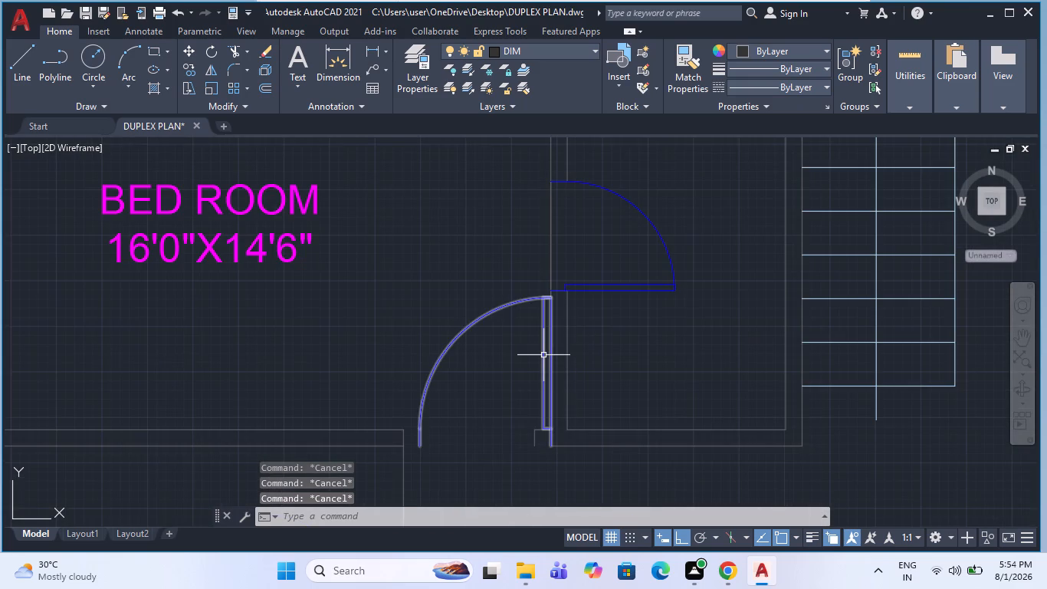
pyautogui.scroll(2, 535, 479)
pyautogui.click(542, 445)
pyautogui.click(502, 342)
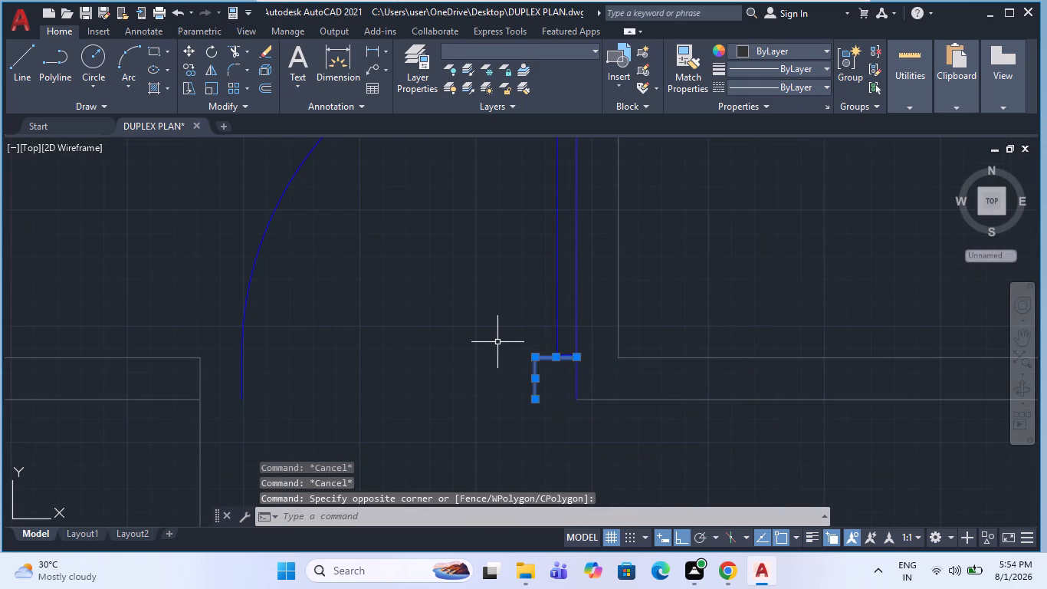
pyautogui.press('Delete')
# Extend both lines of the BED ROOM's lower wall to the moved door's jamb.
pyautogui.scroll(-2, 470, 374)
pyautogui.scroll(2, 356, 399)
pyautogui.press('Escape')
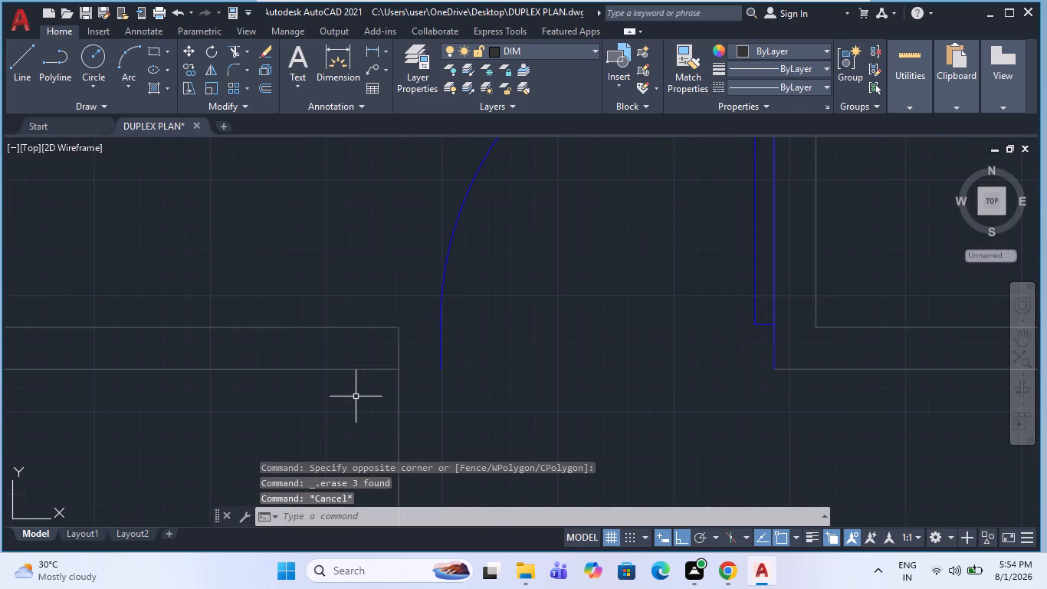
pyautogui.write('EX')
pyautogui.press('space')
pyautogui.click(365, 283)
pyautogui.click(345, 410)
pyautogui.press('Escape')
pyautogui.scroll(-4, 382, 287)
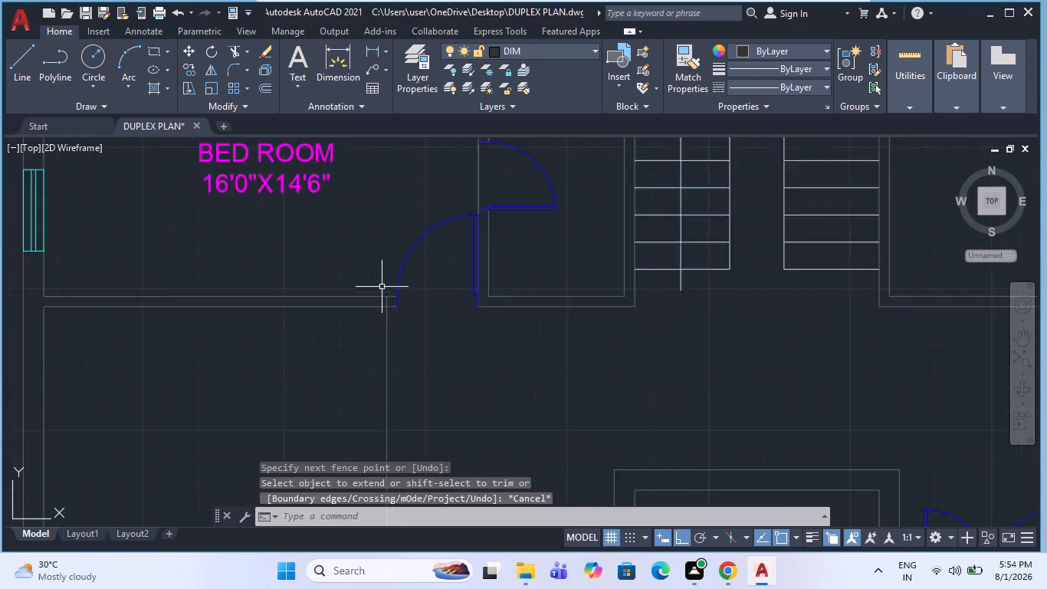
# Draw the partition's second face line from the BED ROOM wall end at the door jamb down to the KITCHEN's lower wall.
pyautogui.press('Escape')
pyautogui.scroll(1, 379, 356)
pyautogui.write('L')
pyautogui.press('space')
pyautogui.scroll(3, 399, 237)
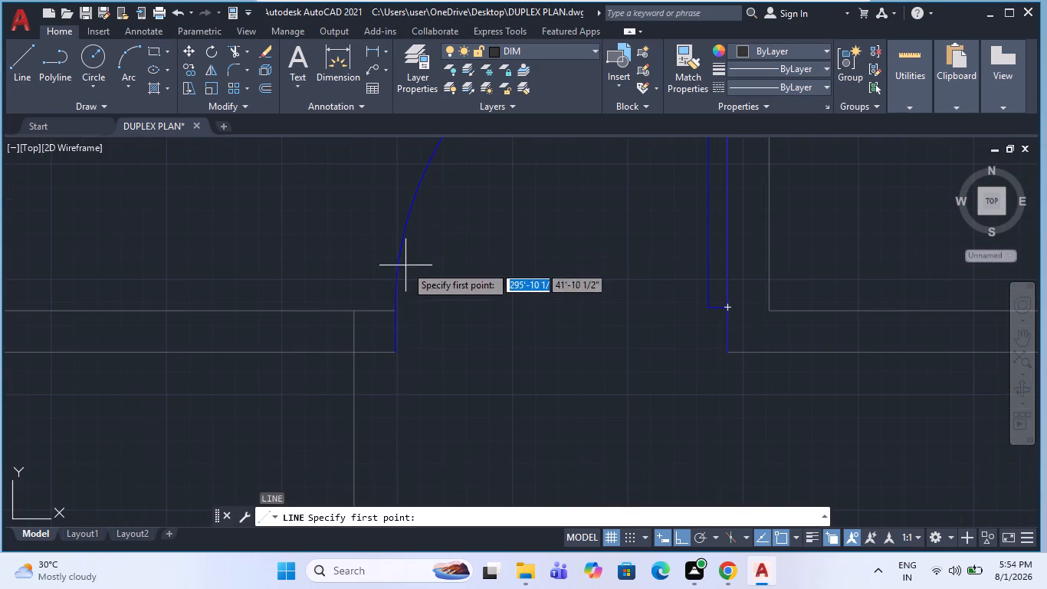
pyautogui.click(394, 312)
pyautogui.scroll(-5, 388, 266)
pyautogui.scroll(-4, 379, 373)
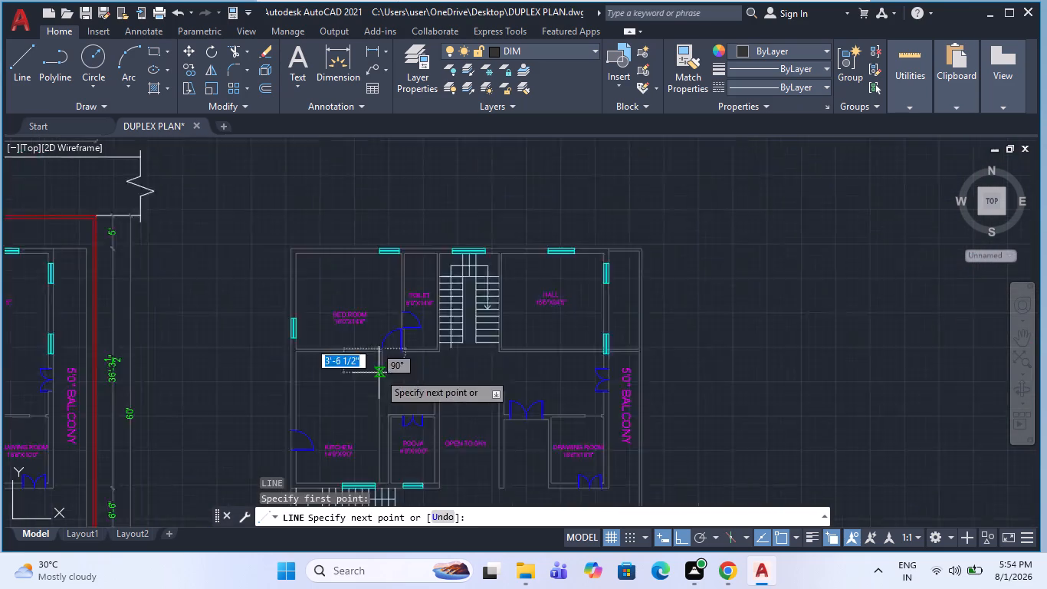
pyautogui.scroll(4, 379, 447)
pyautogui.scroll(3, 391, 367)
pyautogui.scroll(-2, 392, 355)
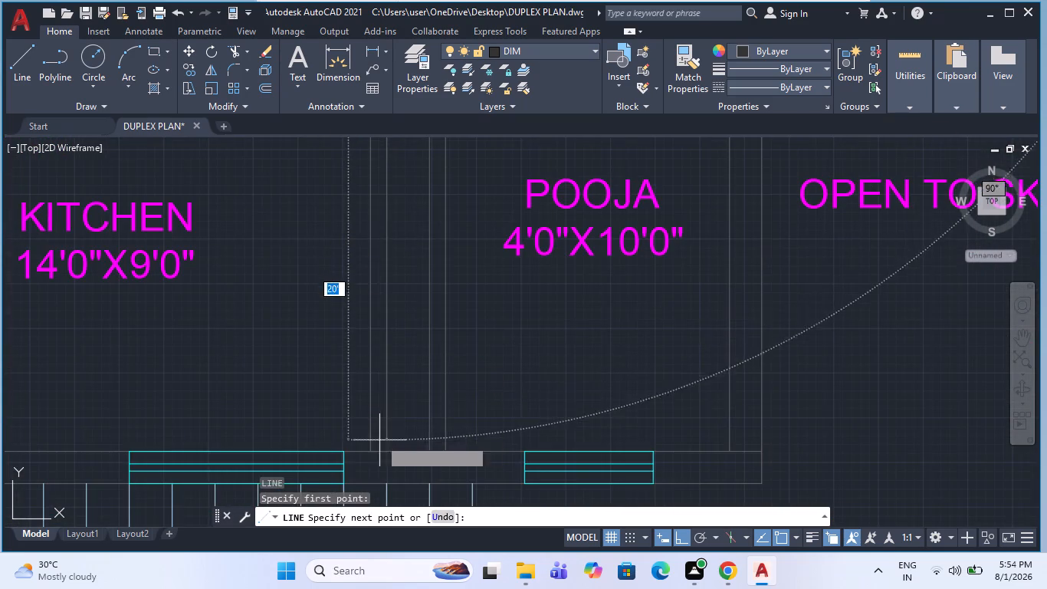
pyautogui.click(385, 450)
pyautogui.press('Escape')
pyautogui.scroll(-3, 402, 397)
pyautogui.press('Escape')
pyautogui.scroll(2, 392, 418)
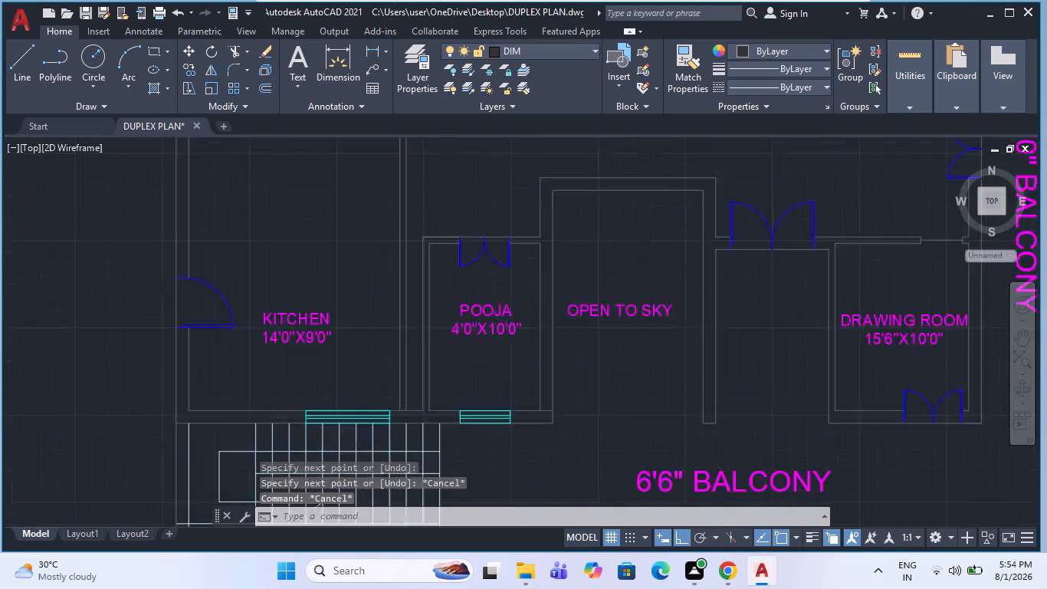
pyautogui.scroll(1, 392, 418)
pyautogui.press('Escape')
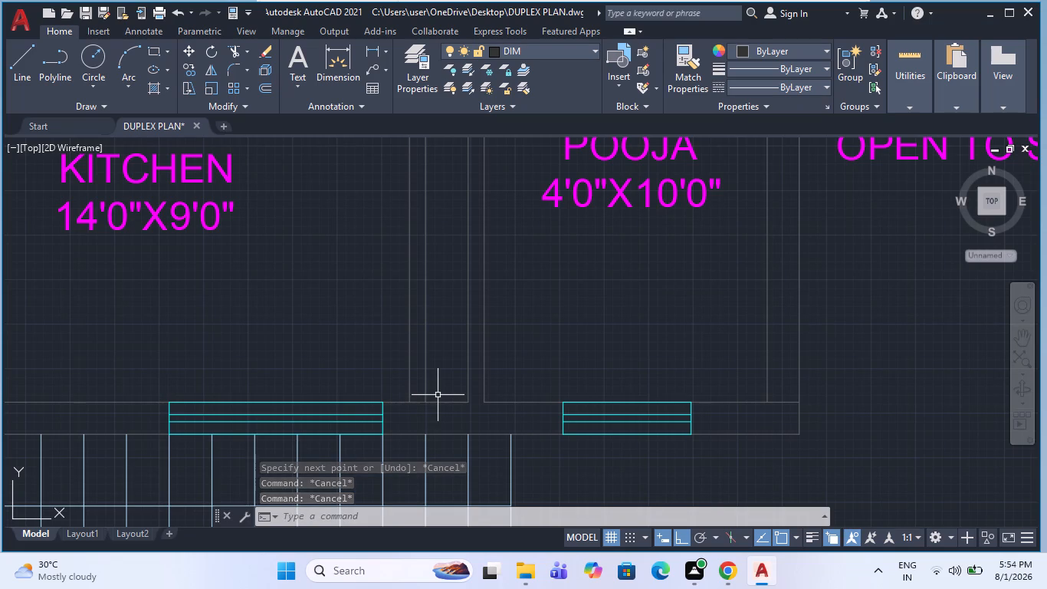
# Add a horizontal linear dimension between the outer wall's inner face and the new partition, just below the BED ROOM wall.
pyautogui.scroll(-2, 437, 394)
pyautogui.press('`')
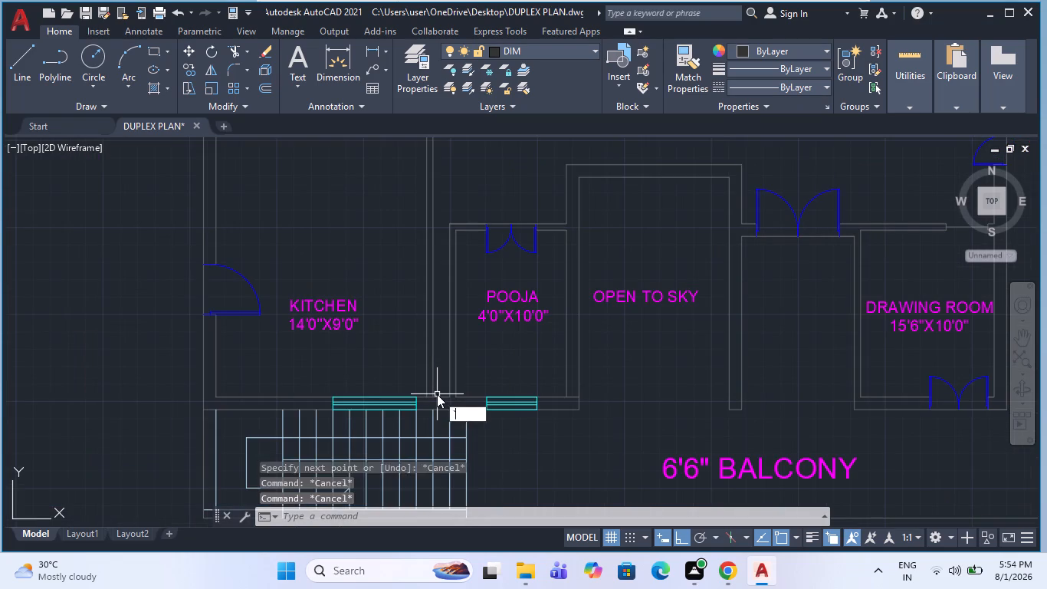
pyautogui.press('Escape')
pyautogui.scroll(-1, 434, 396)
pyautogui.press('Escape')
pyautogui.click(373, 55)
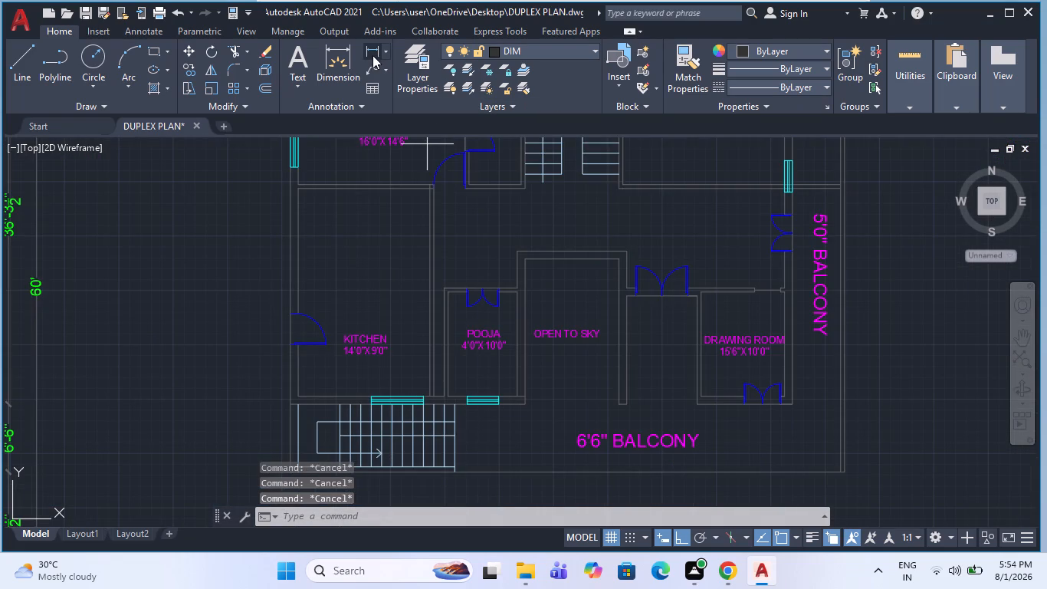
pyautogui.scroll(2, 294, 182)
pyautogui.click(303, 195)
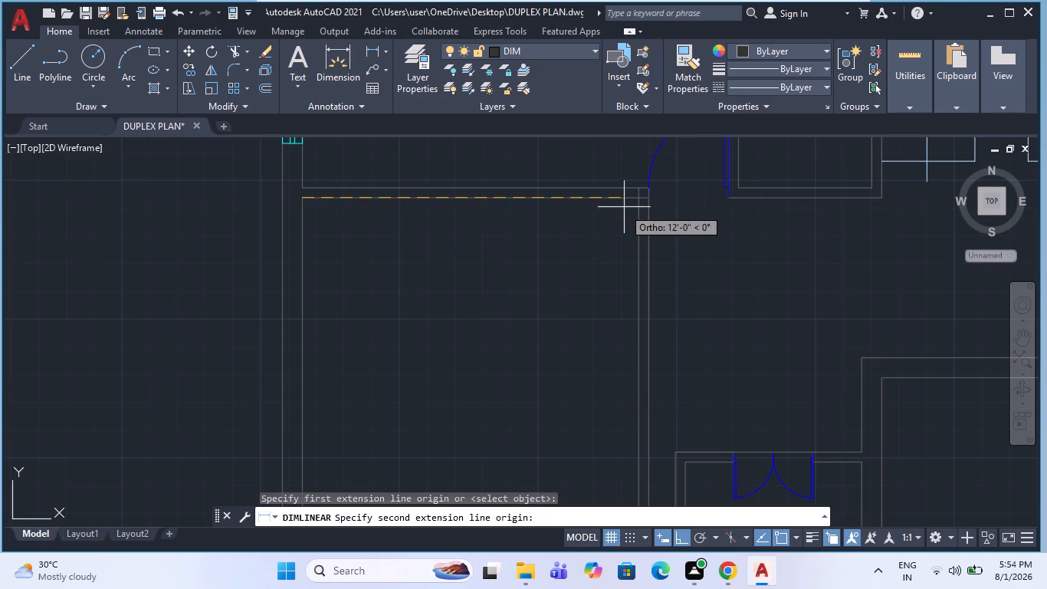
pyautogui.click(633, 200)
pyautogui.click(586, 271)
pyautogui.press('Escape')
pyautogui.scroll(-2, 434, 272)
pyautogui.press('Escape')
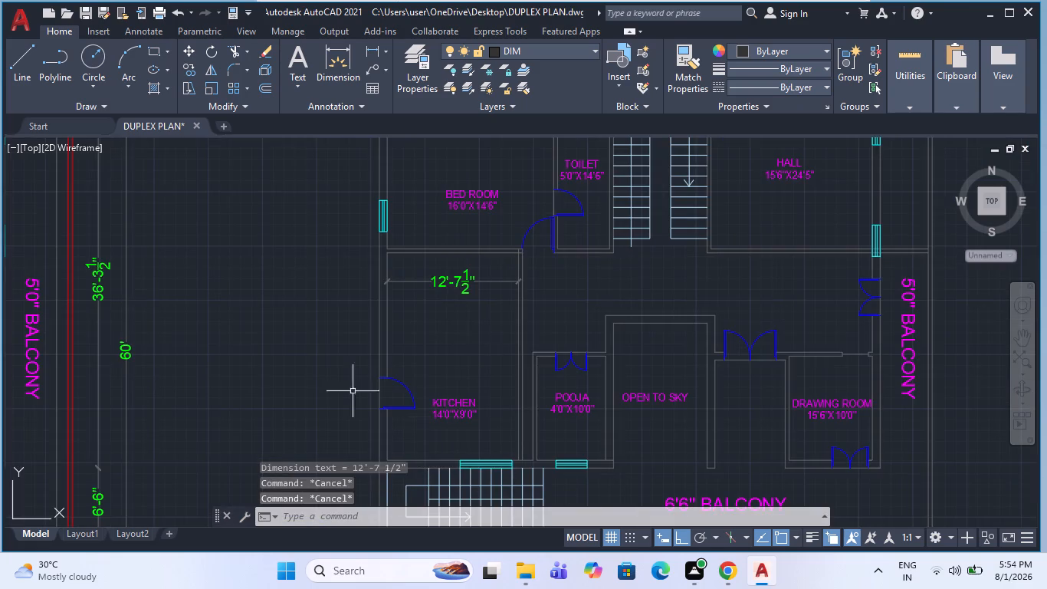
pyautogui.scroll(-1, 503, 344)
pyautogui.press('Escape')
pyautogui.scroll(1, 543, 310)
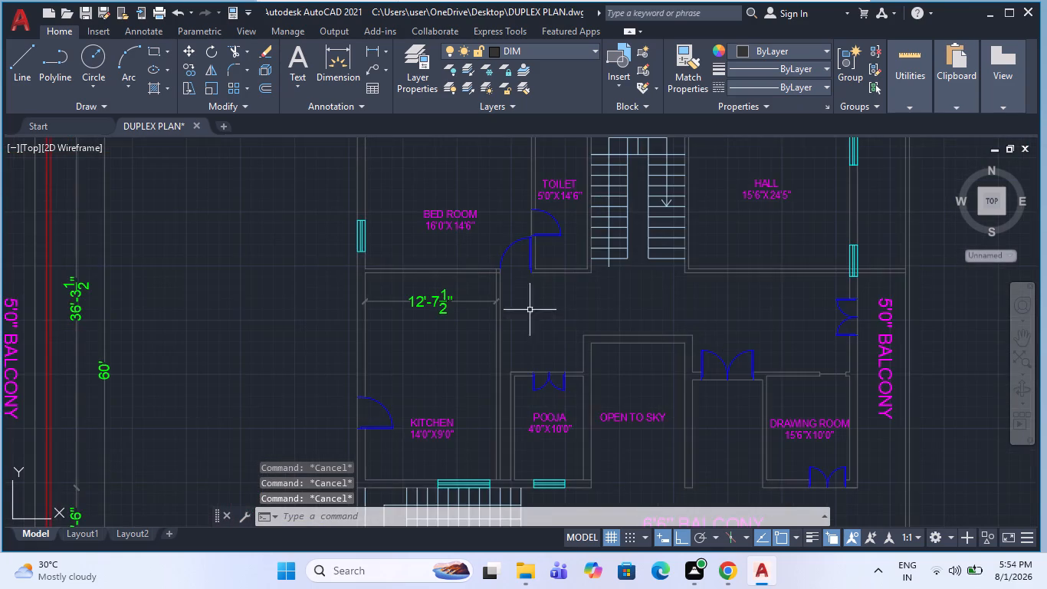
# Delete the POOJA room's walls, double door and label in the copied plan.
pyautogui.scroll(-1, 483, 292)
pyautogui.scroll(2, 533, 370)
pyautogui.press('Escape')
pyautogui.click(549, 370)
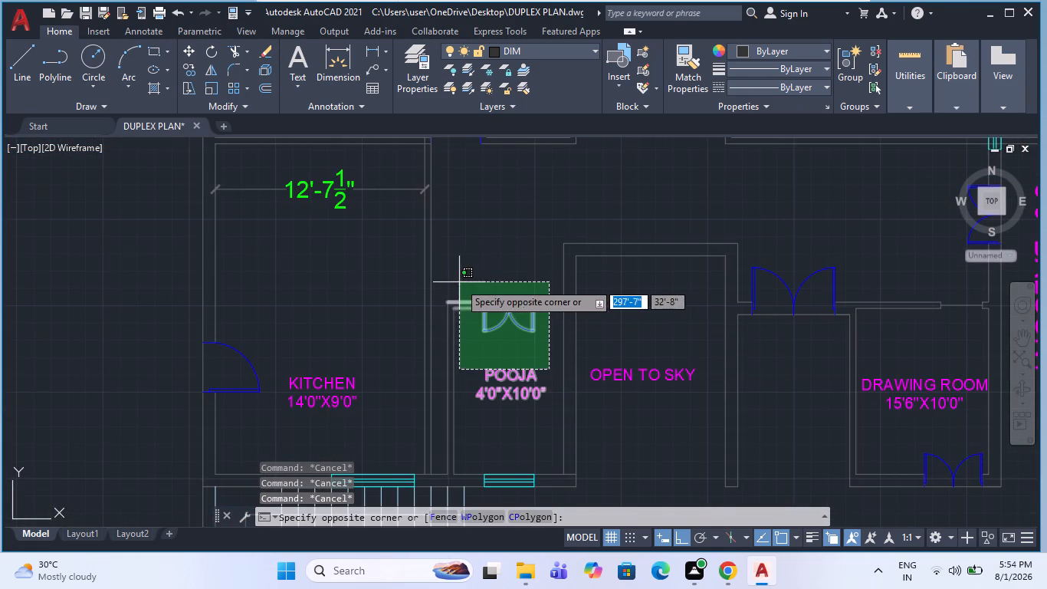
pyautogui.click(444, 283)
pyautogui.press('Delete')
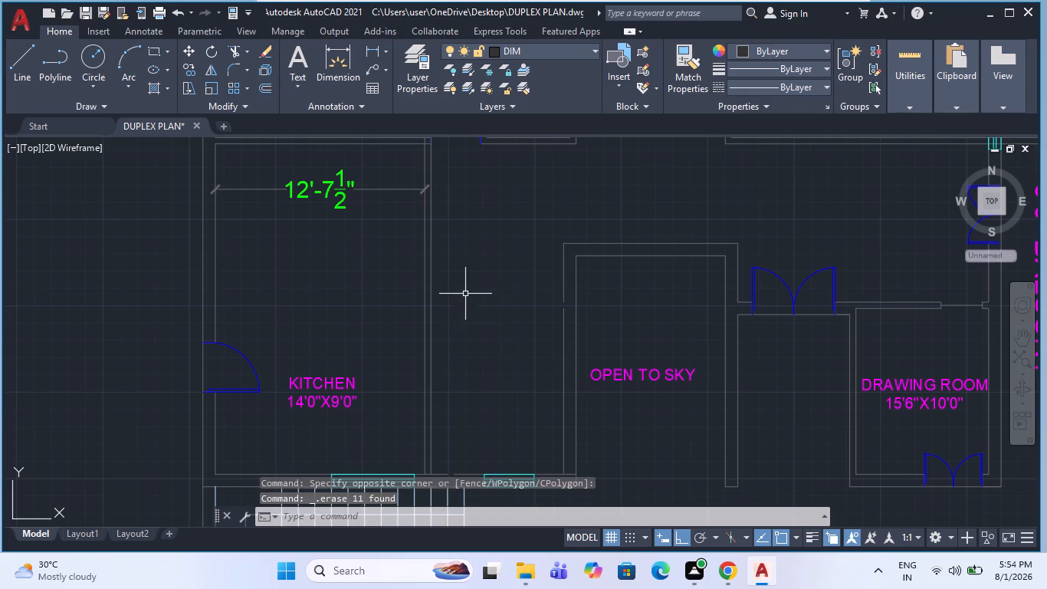
# Join the two collinear segments of OPEN TO SKY's outer wall line facing the KITCHEN into one line.
pyautogui.click(566, 329)
pyautogui.click(555, 278)
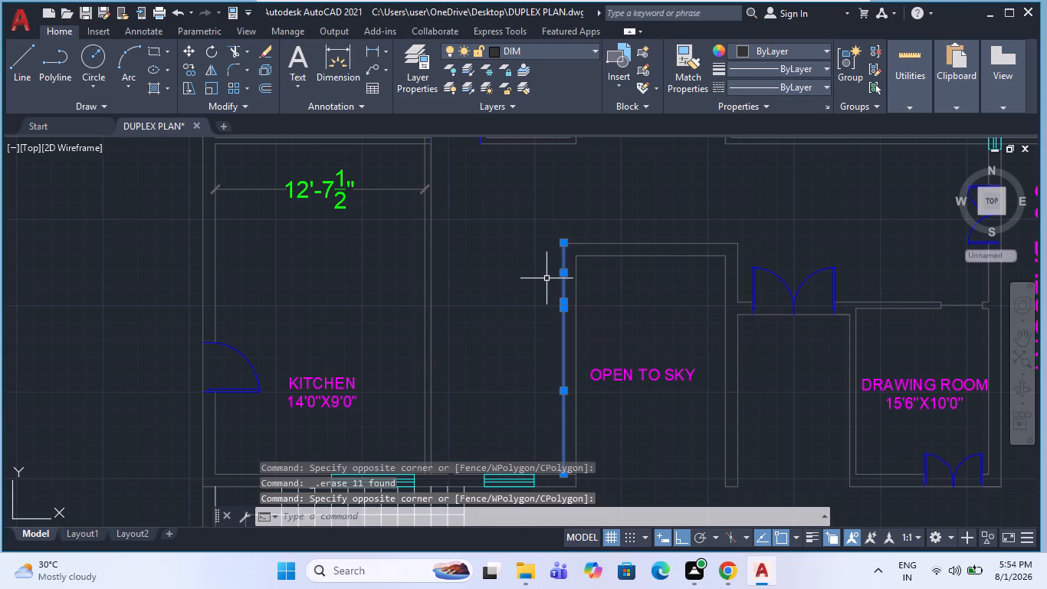
pyautogui.press('j')
pyautogui.press('space')
pyautogui.scroll(-2, 378, 354)
pyautogui.press('Escape')
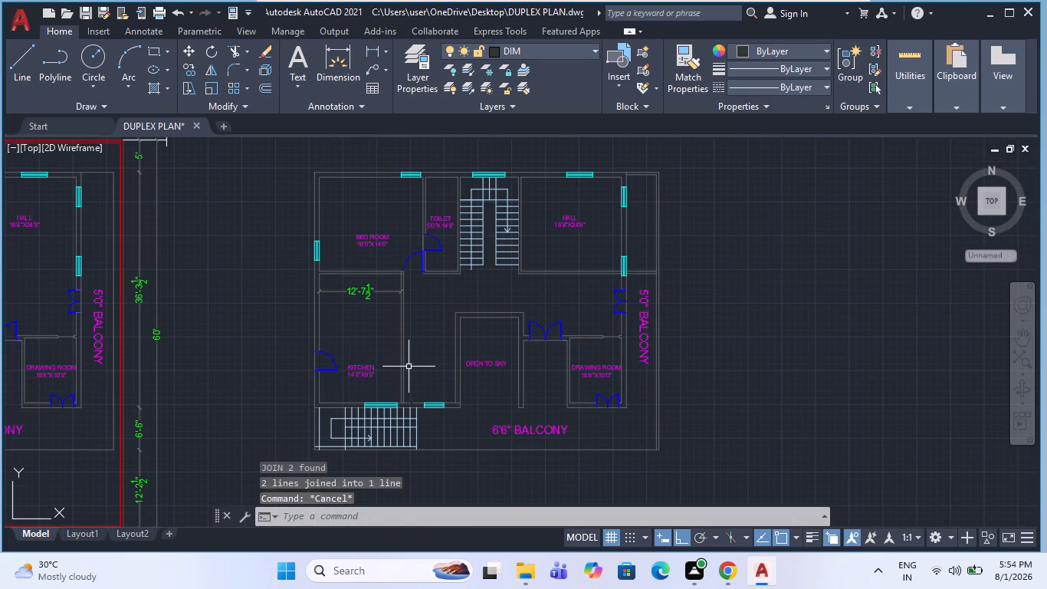
# Measure the clear width between OPEN TO SKY's upper outer wall corner and the KITCHEN partition.
pyautogui.moveTo(407, 367); pyautogui.dragTo(298, 381, button='middle')
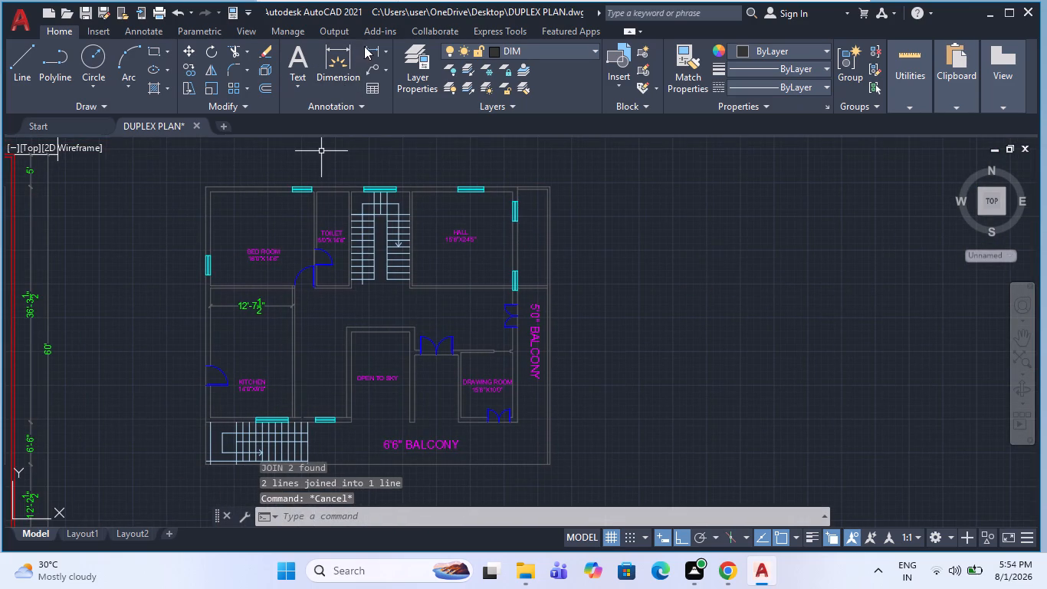
pyautogui.click(366, 44)
pyautogui.scroll(2, 323, 343)
pyautogui.click(379, 310)
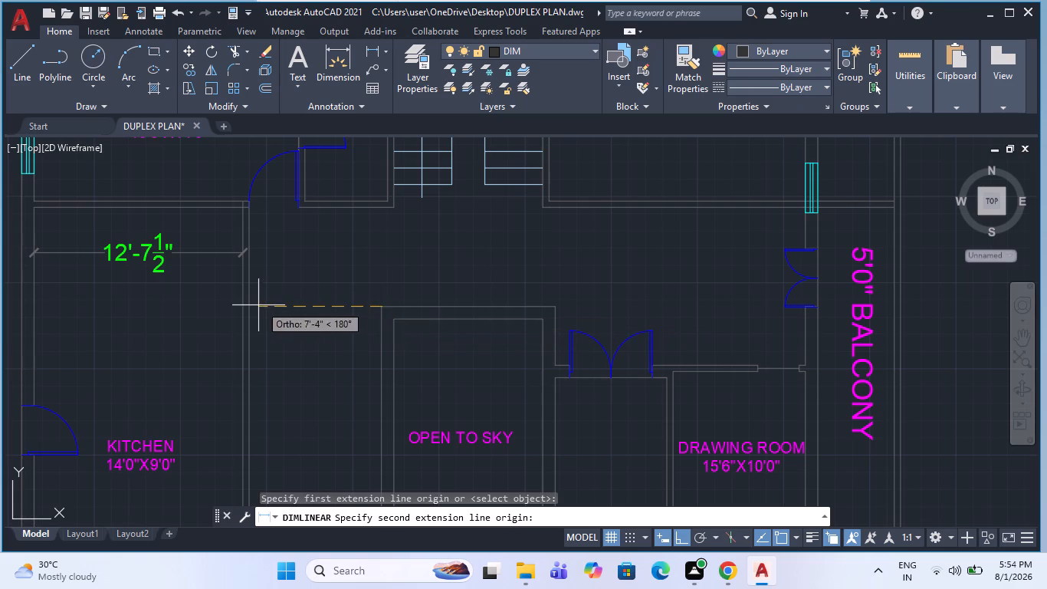
pyautogui.click(251, 307)
pyautogui.press('Escape')
pyautogui.scroll(-2, 330, 343)
pyautogui.press('Escape')
pyautogui.scroll(2, 331, 437)
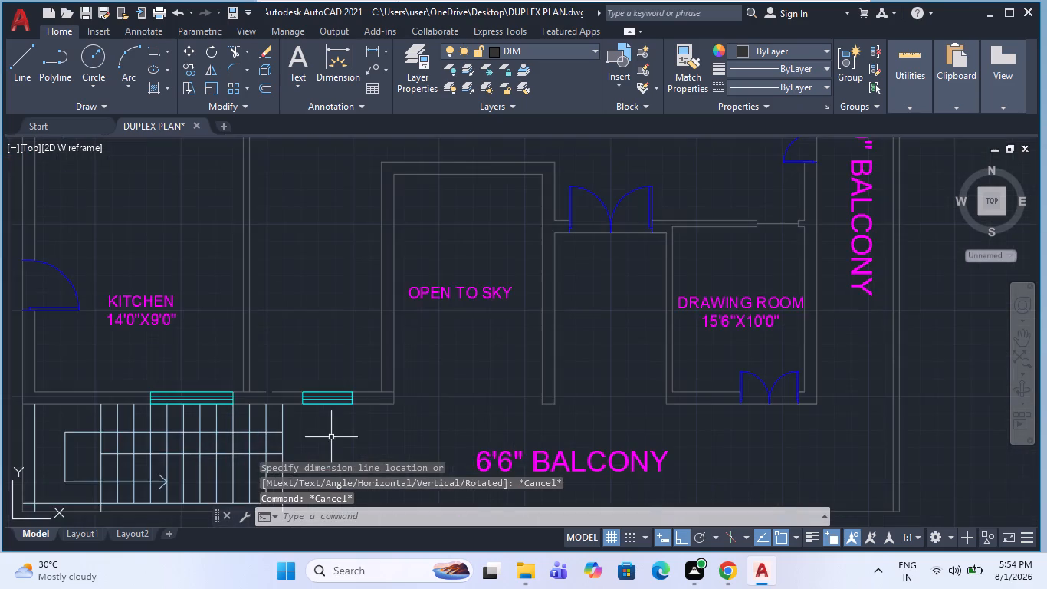
pyautogui.press('Escape')
pyautogui.scroll(-1, 317, 353)
pyautogui.press('Escape')
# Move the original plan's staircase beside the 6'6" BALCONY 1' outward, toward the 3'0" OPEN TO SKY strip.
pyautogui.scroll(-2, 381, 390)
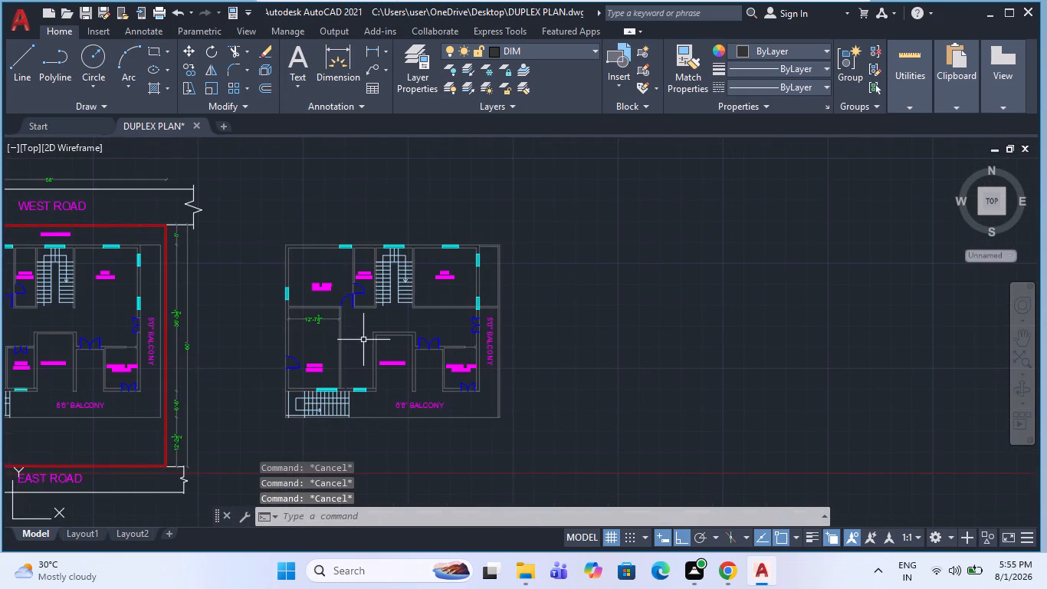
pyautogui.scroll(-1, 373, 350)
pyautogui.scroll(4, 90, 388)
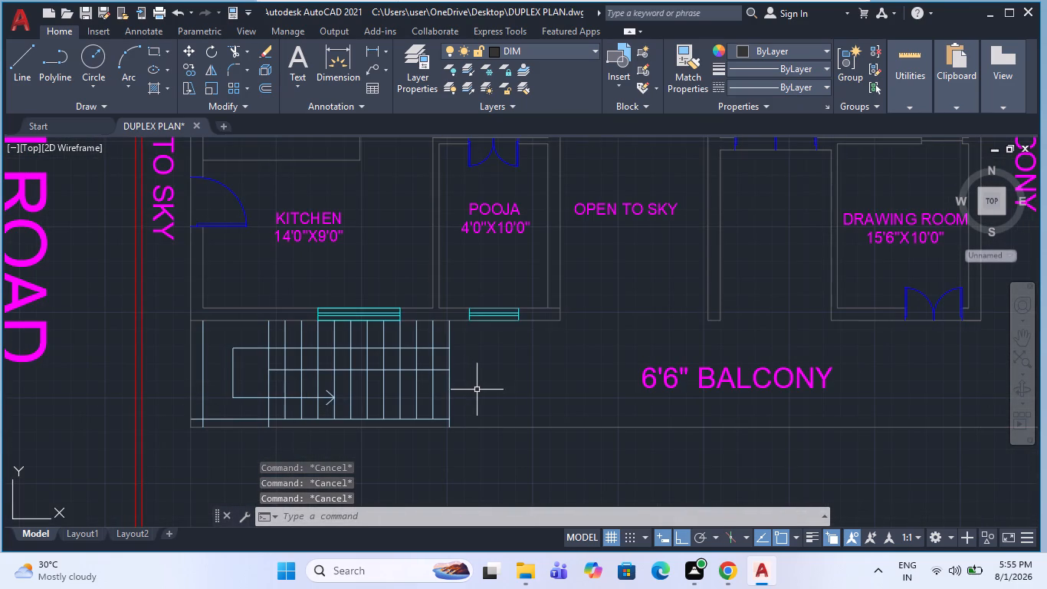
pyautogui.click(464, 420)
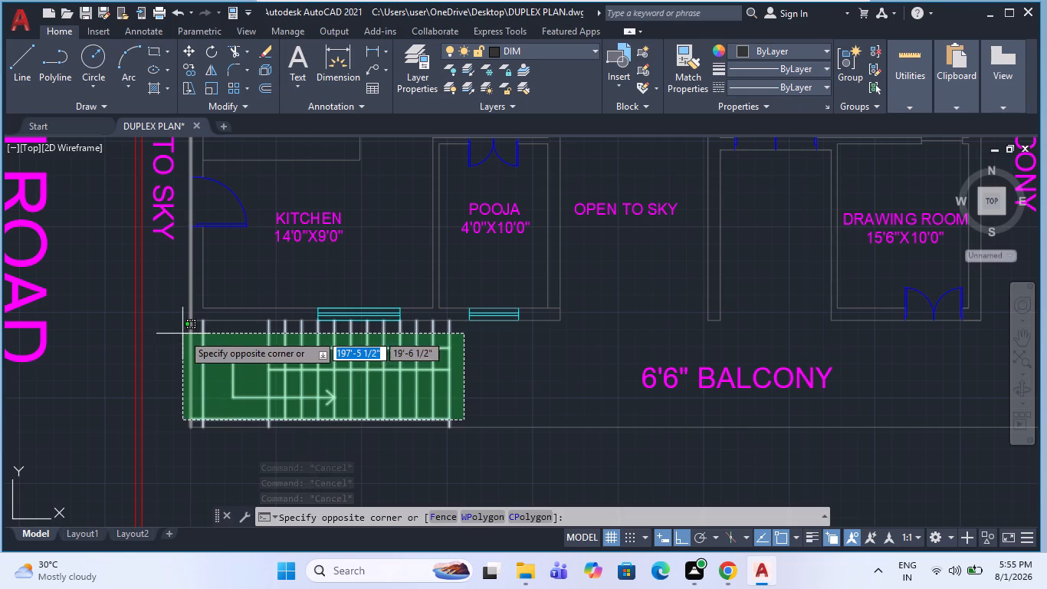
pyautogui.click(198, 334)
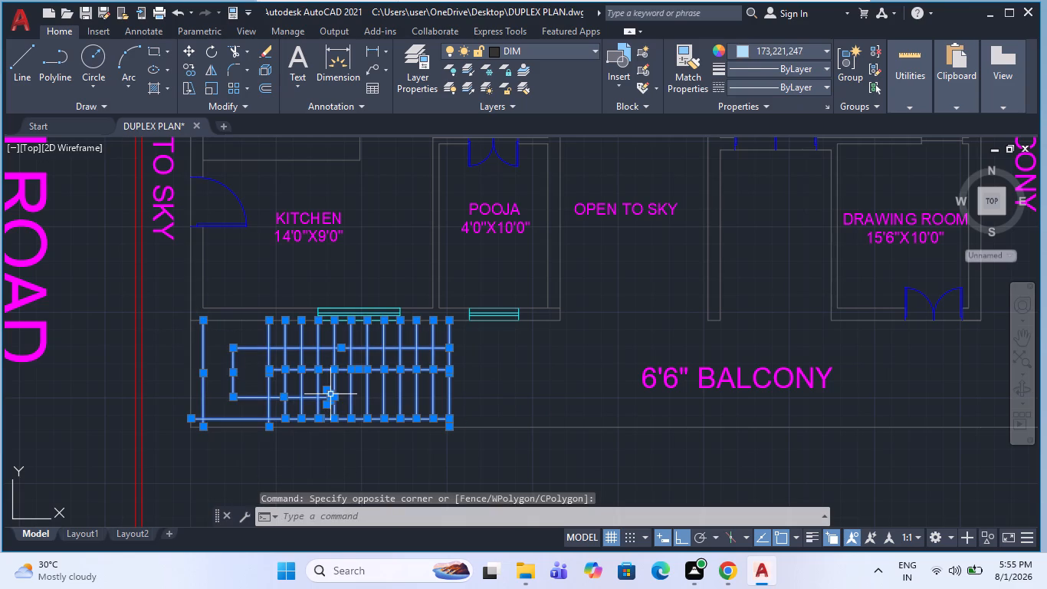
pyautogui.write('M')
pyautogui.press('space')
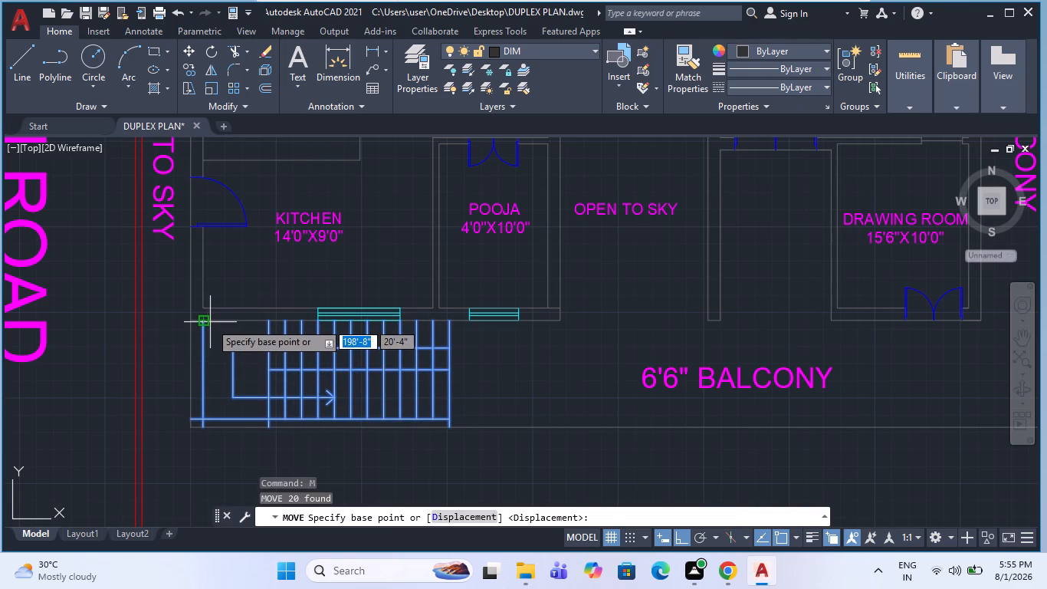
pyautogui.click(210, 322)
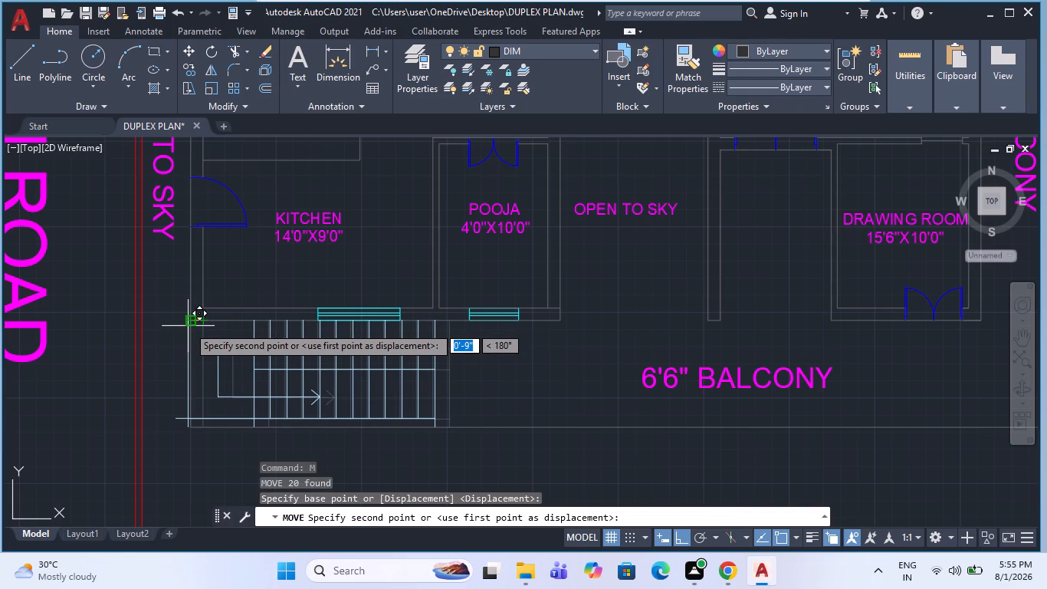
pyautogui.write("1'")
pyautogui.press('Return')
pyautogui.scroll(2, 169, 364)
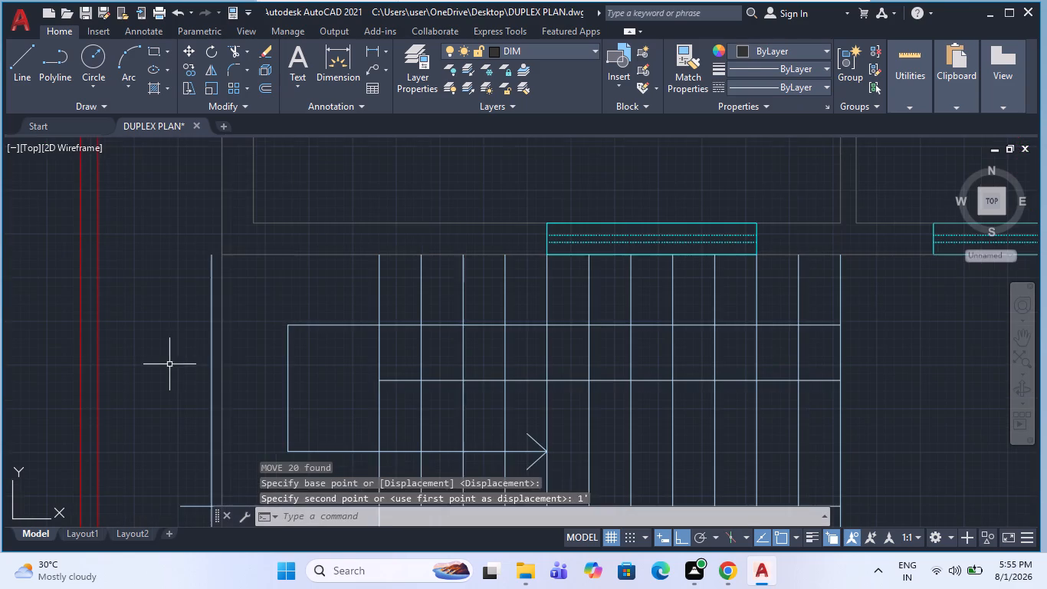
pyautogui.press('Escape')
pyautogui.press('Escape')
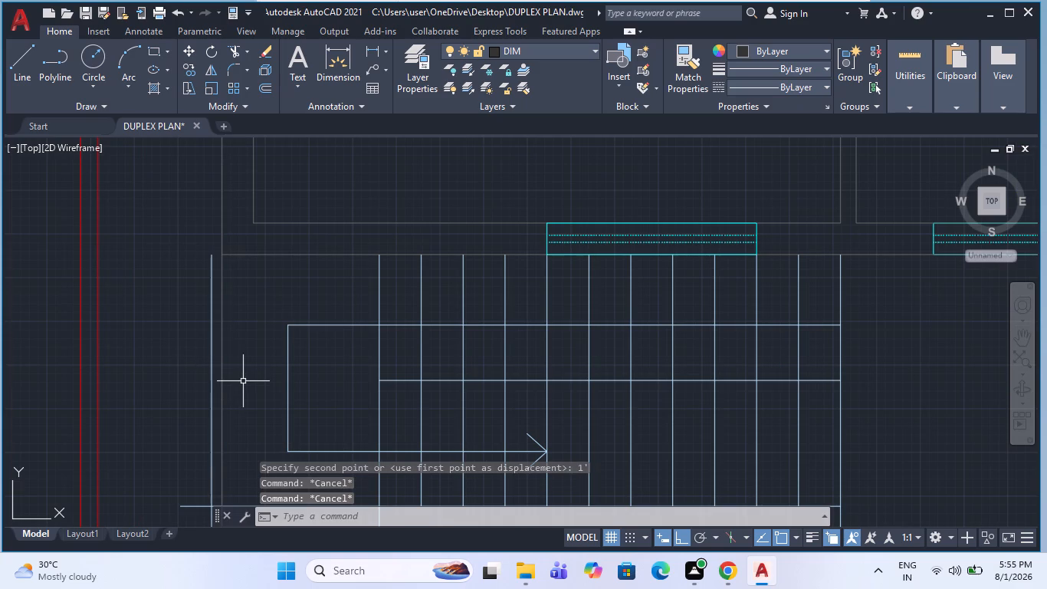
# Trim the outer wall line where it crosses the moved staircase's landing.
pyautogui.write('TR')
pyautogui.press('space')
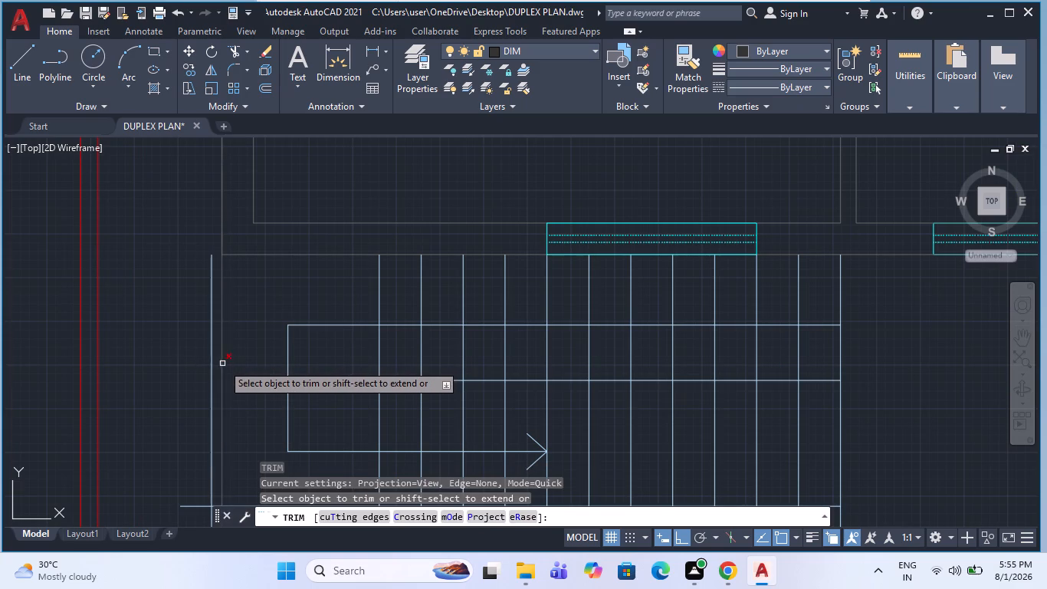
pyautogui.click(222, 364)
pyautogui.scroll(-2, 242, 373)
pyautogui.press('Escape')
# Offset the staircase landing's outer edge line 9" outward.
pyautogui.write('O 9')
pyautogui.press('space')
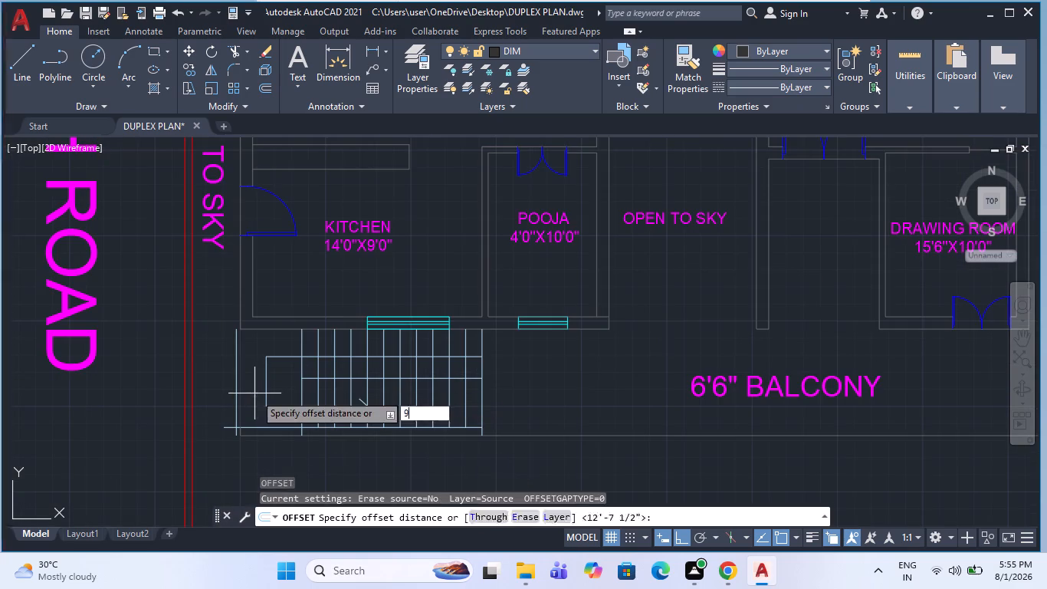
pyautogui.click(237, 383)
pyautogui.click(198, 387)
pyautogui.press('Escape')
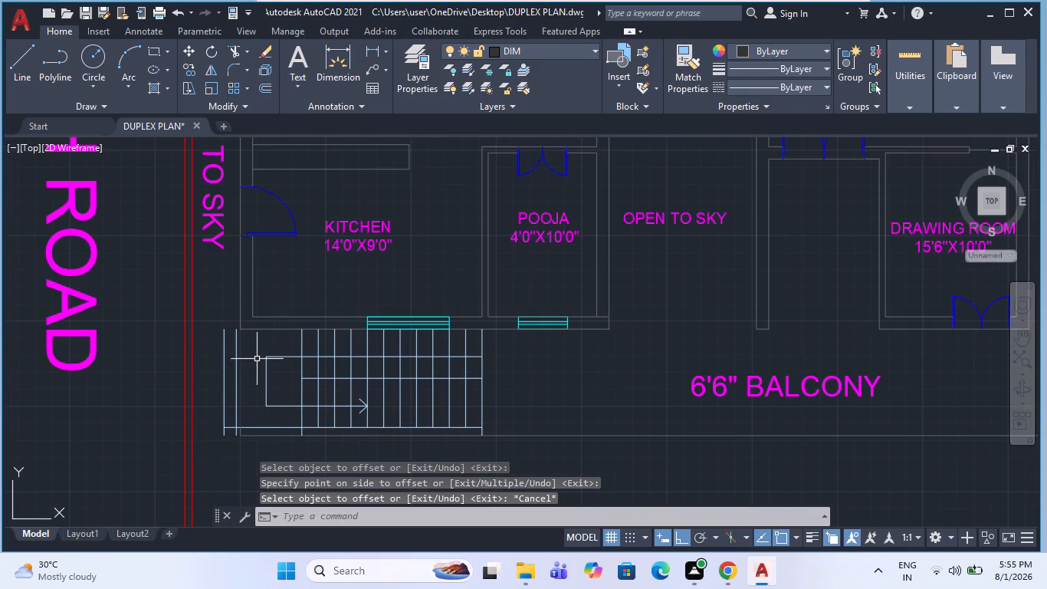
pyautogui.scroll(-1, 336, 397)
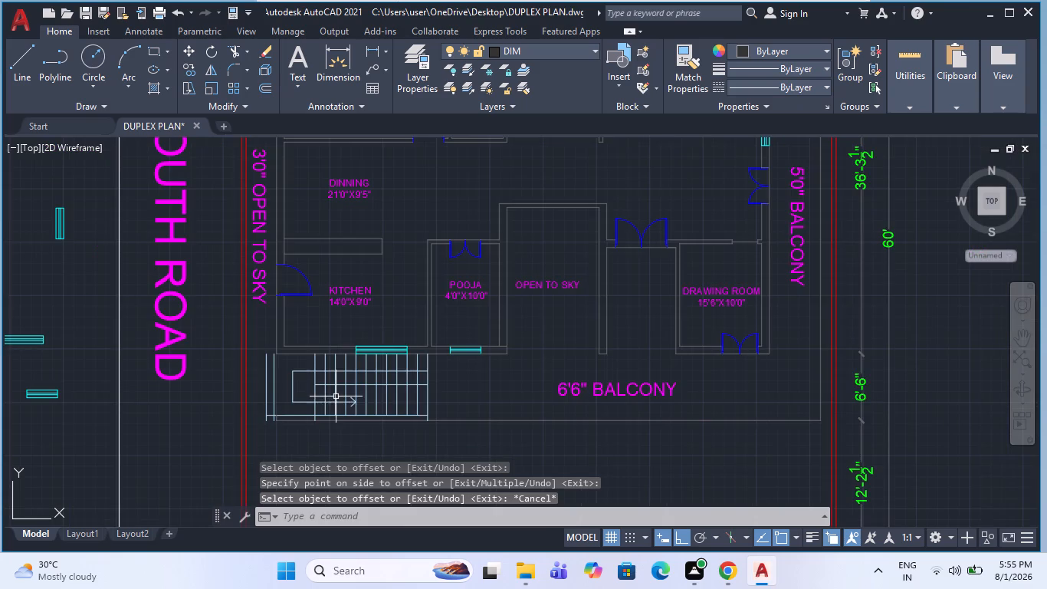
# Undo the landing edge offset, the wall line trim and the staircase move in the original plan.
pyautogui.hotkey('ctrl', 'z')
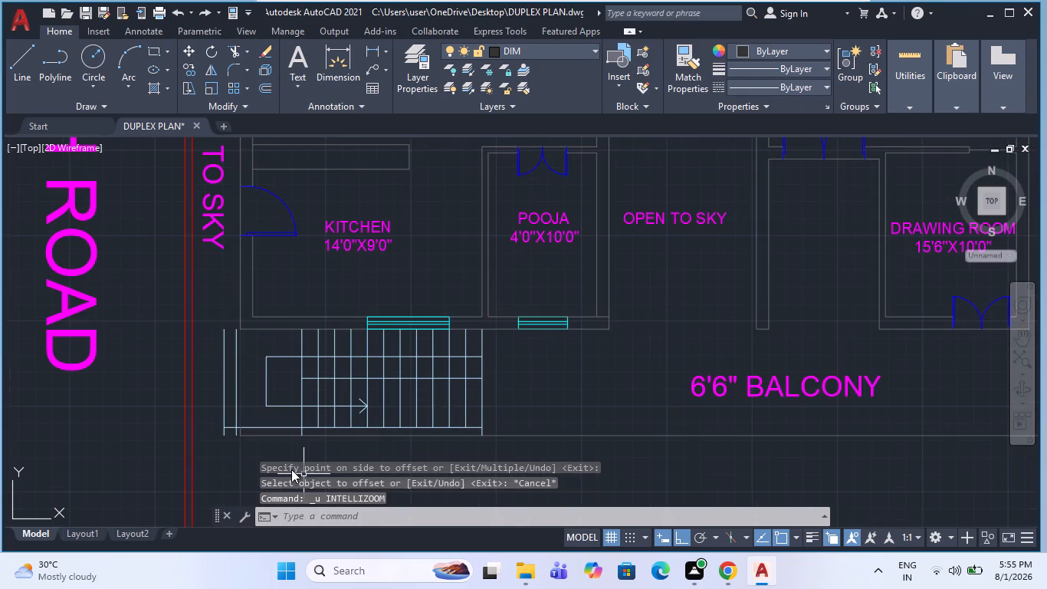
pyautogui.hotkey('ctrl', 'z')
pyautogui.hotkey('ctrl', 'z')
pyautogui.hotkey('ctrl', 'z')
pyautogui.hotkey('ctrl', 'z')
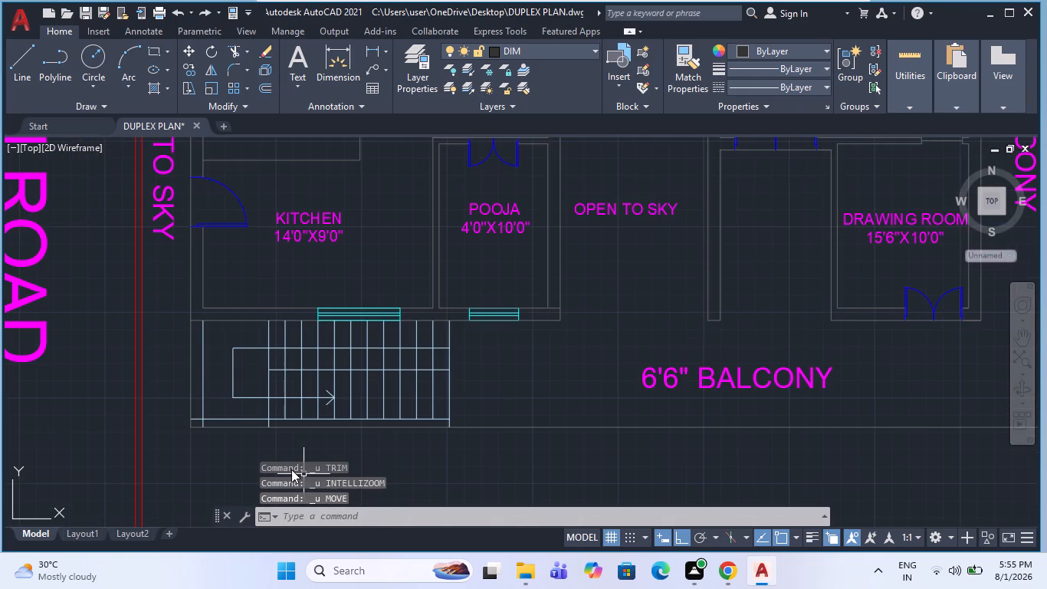
# Trim the thin outer boundary line running along the end of the staircase landing in the copied plan.
pyautogui.scroll(-3, 263, 454)
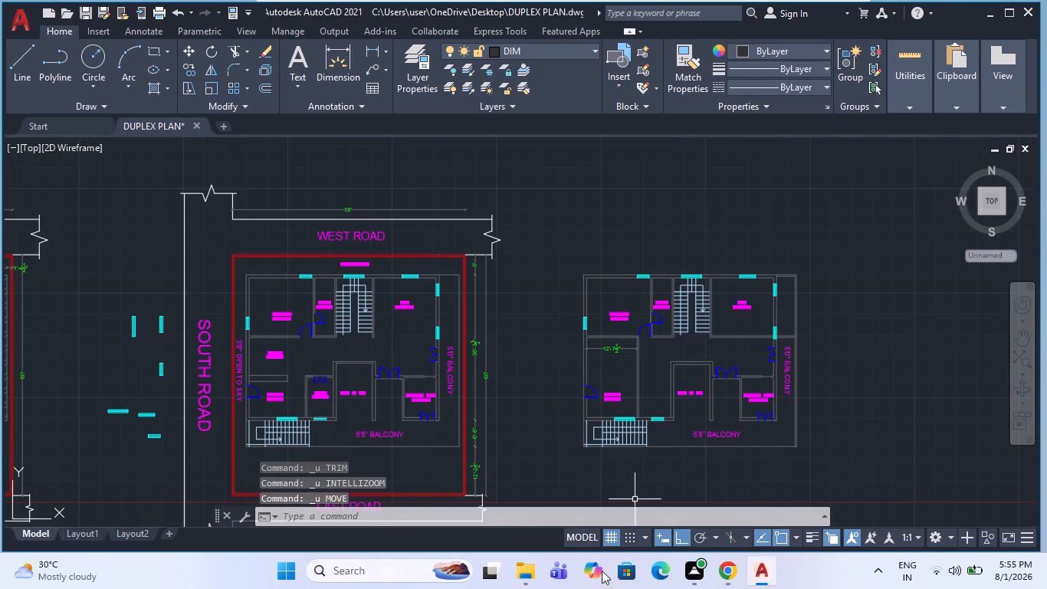
pyautogui.scroll(2, 593, 449)
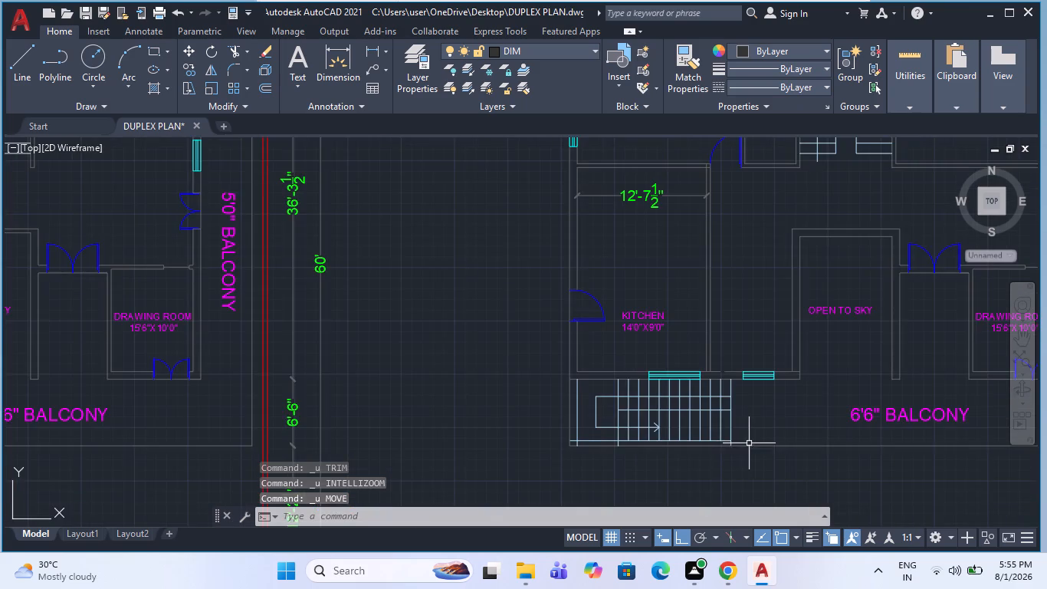
pyautogui.scroll(2, 750, 443)
pyautogui.press('Escape')
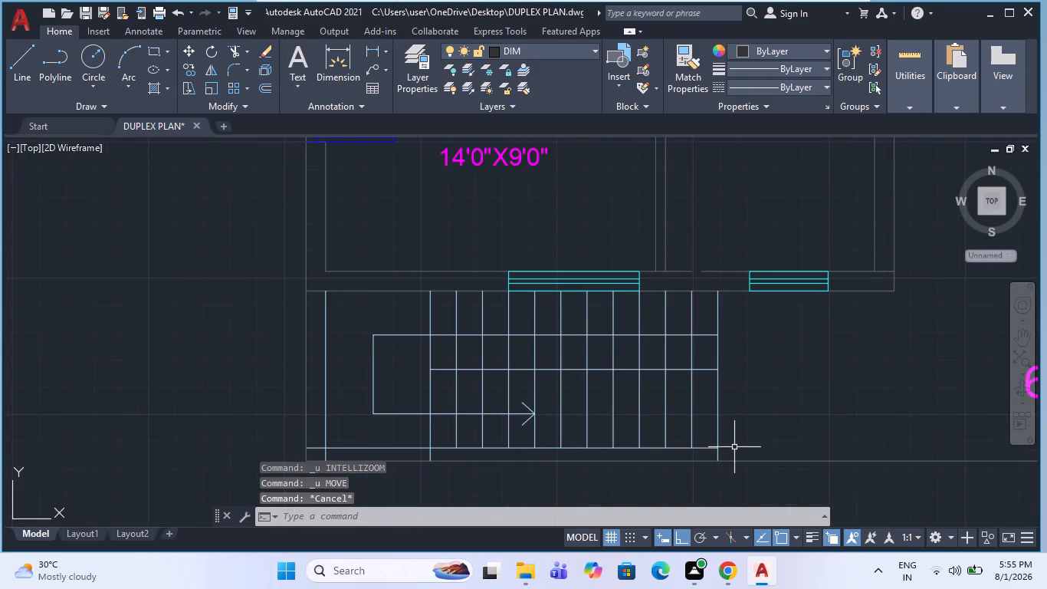
pyautogui.moveTo(736, 452); pyautogui.dragTo(727, 452)
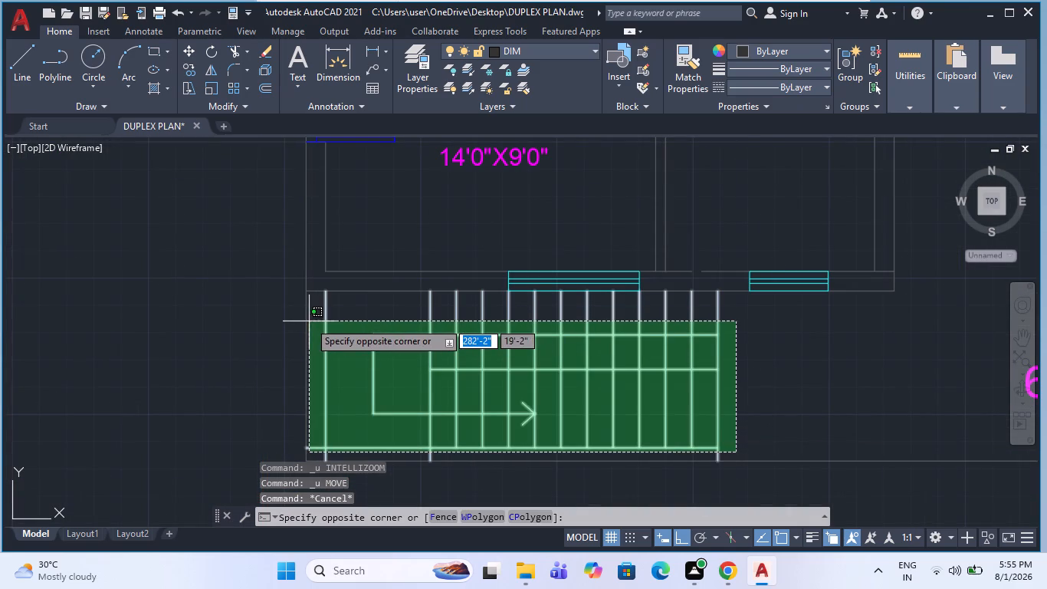
pyautogui.press('Escape')
pyautogui.write('TR')
pyautogui.press('space')
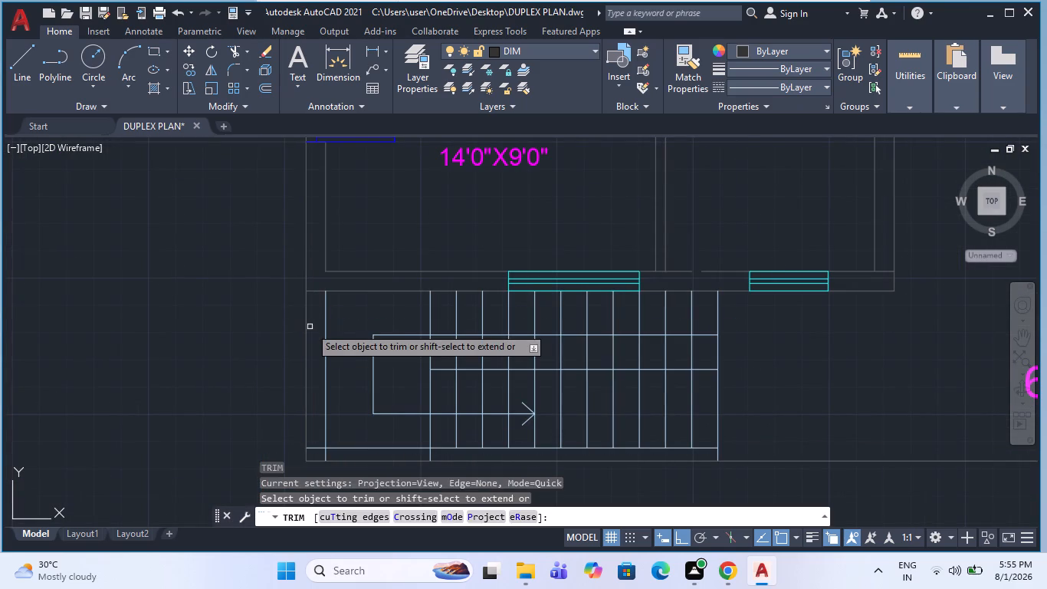
pyautogui.click(302, 339)
pyautogui.click(311, 338)
pyautogui.press('Escape')
# Draw a line from the kitchen's outer wall corner down to the outer corner of the balcony edge, closing the landing end.
pyautogui.write('L')
pyautogui.press('space')
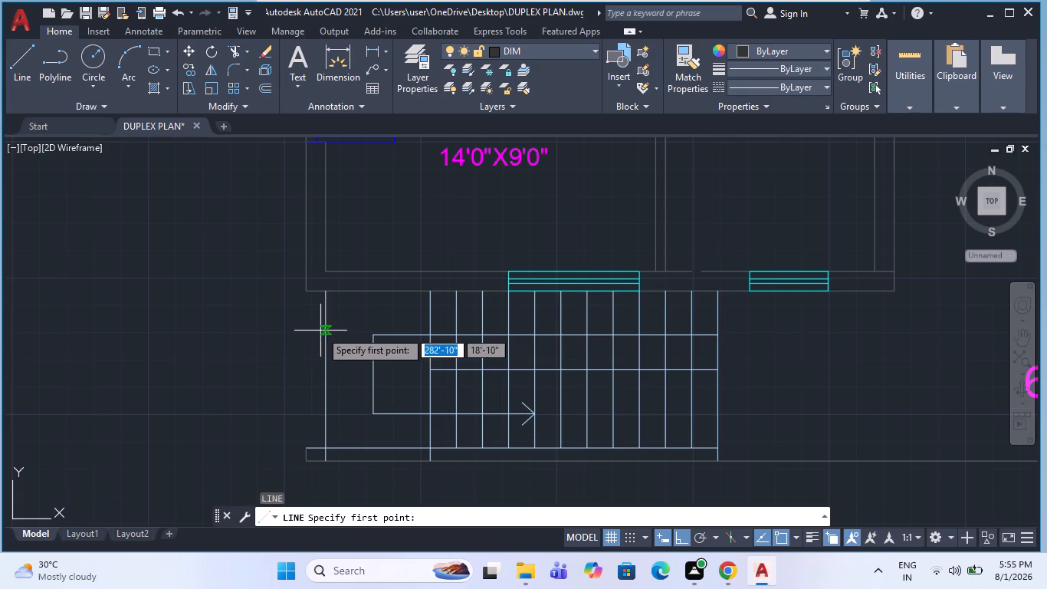
pyautogui.press('Escape')
pyautogui.press('space')
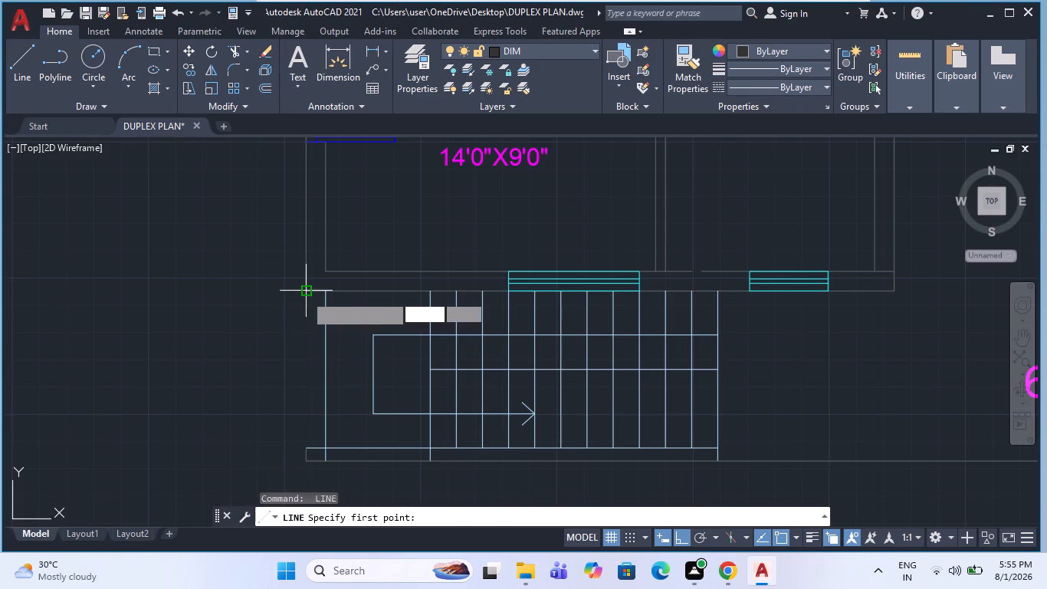
pyautogui.click(305, 291)
pyautogui.click(305, 461)
pyautogui.press('Escape')
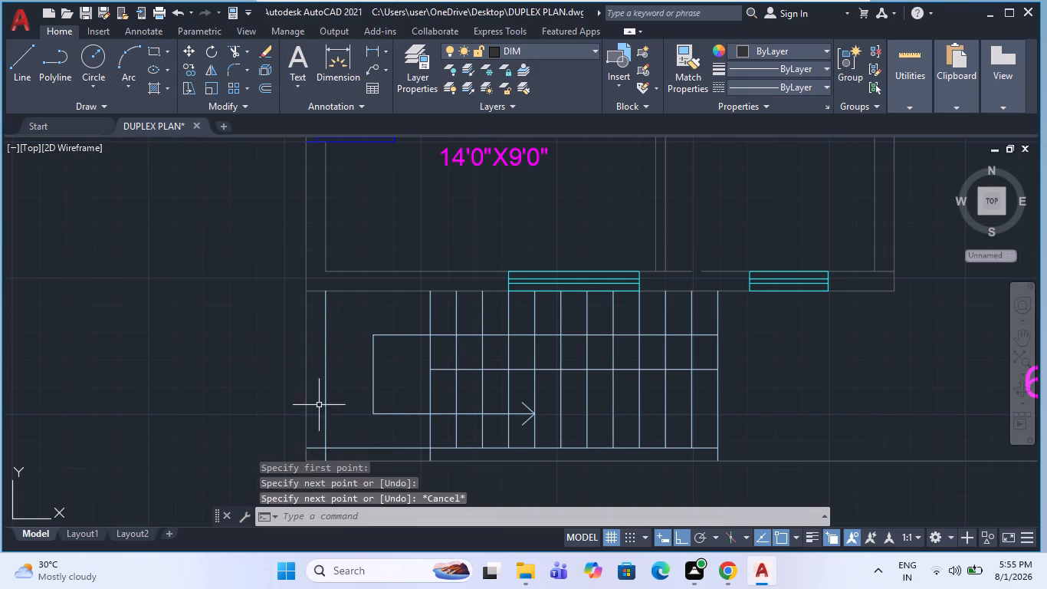
# Move the copied plan's staircase together with its new end line 2' outward, away from the 6'6" BALCONY.
pyautogui.scroll(-1, 320, 400)
pyautogui.press('Escape')
pyautogui.click(578, 433)
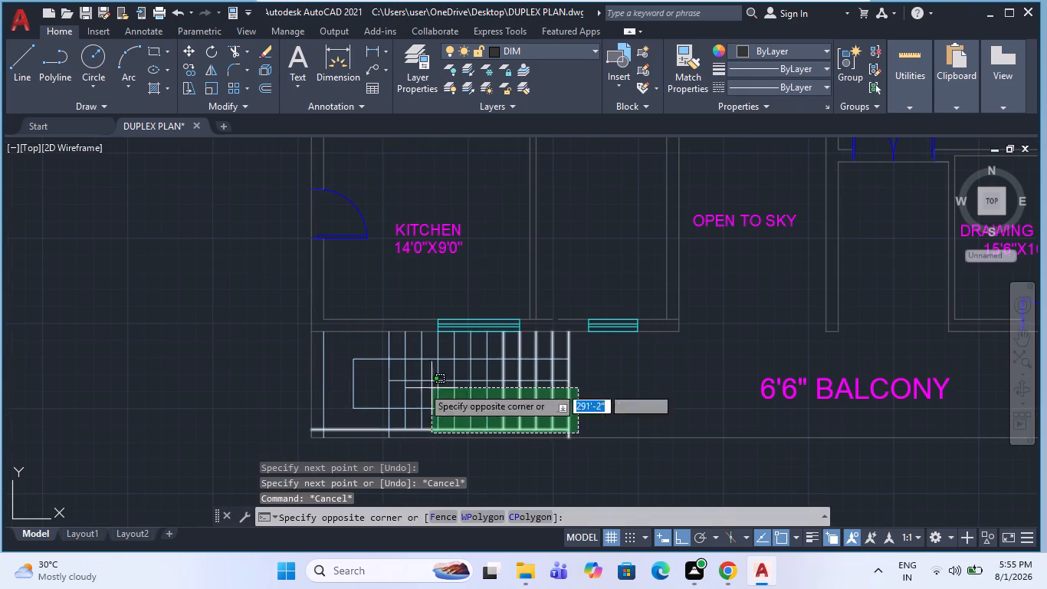
pyautogui.click(315, 349)
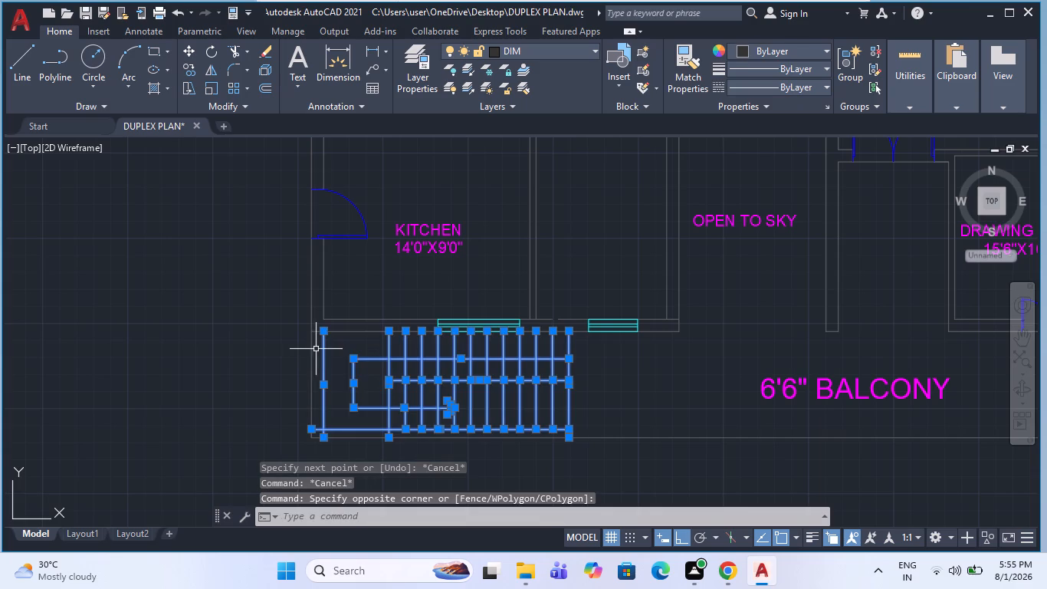
pyautogui.click(313, 369)
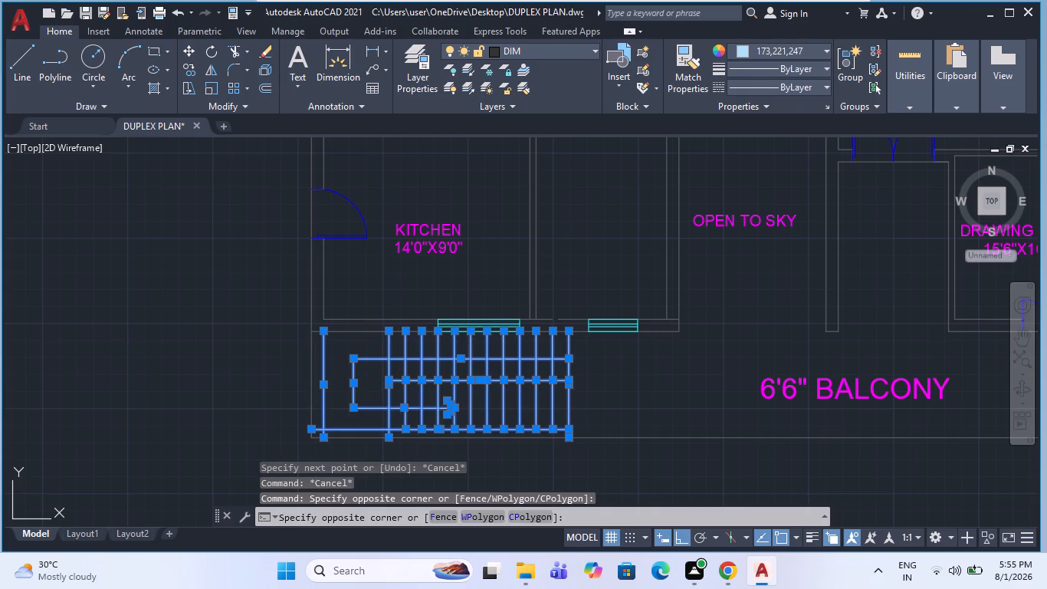
pyautogui.click(275, 376)
pyautogui.write('M')
pyautogui.press('space')
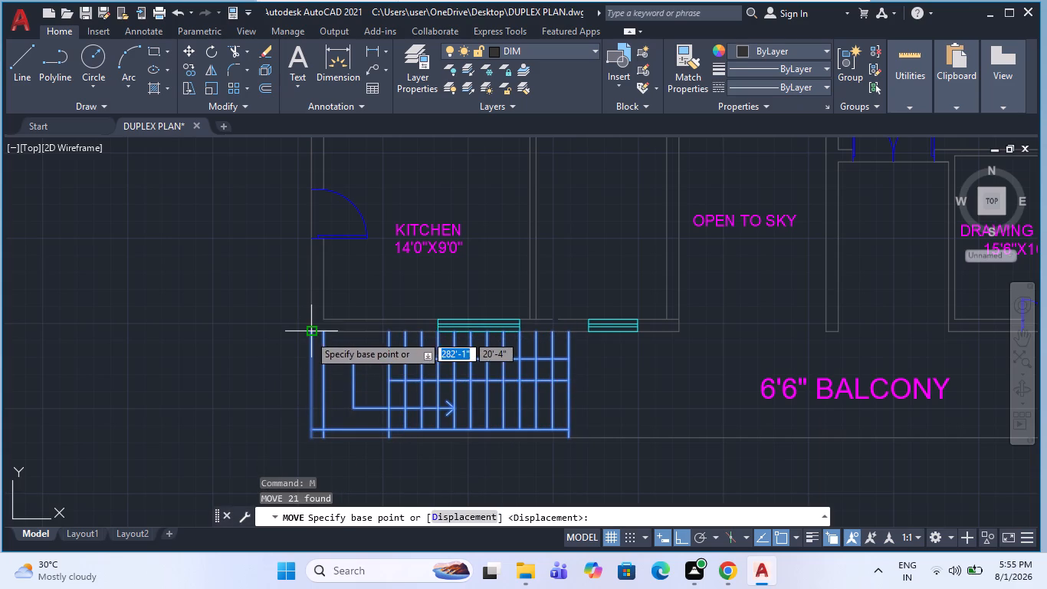
pyautogui.click(309, 334)
pyautogui.write("2'")
pyautogui.press('Return')
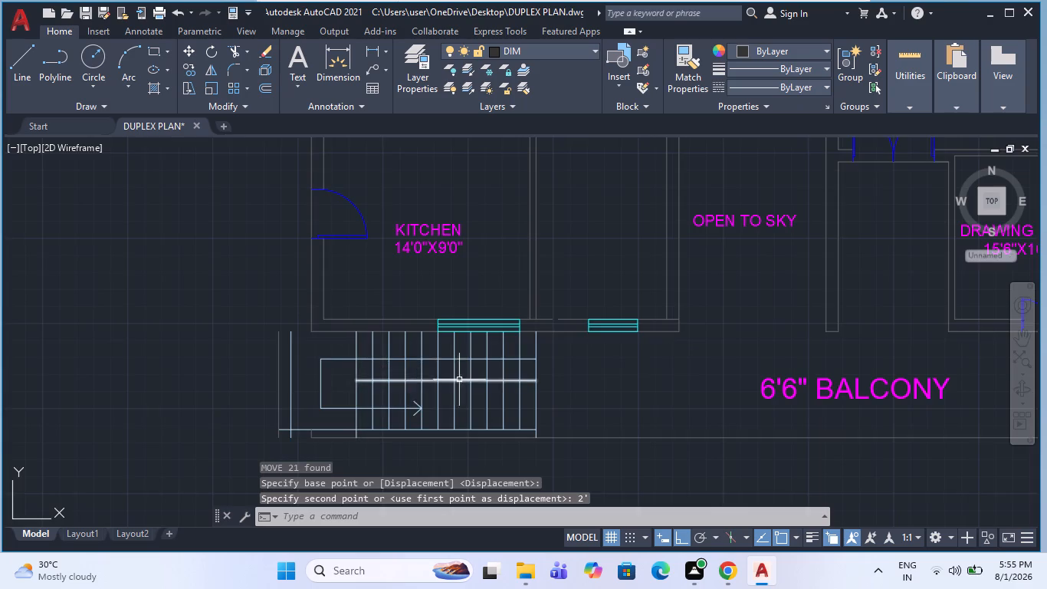
# Extend the kitchen's outer wall line to the end line of the moved staircase landing.
pyautogui.scroll(-2, 436, 385)
pyautogui.scroll(2, 510, 364)
pyautogui.scroll(1, 405, 393)
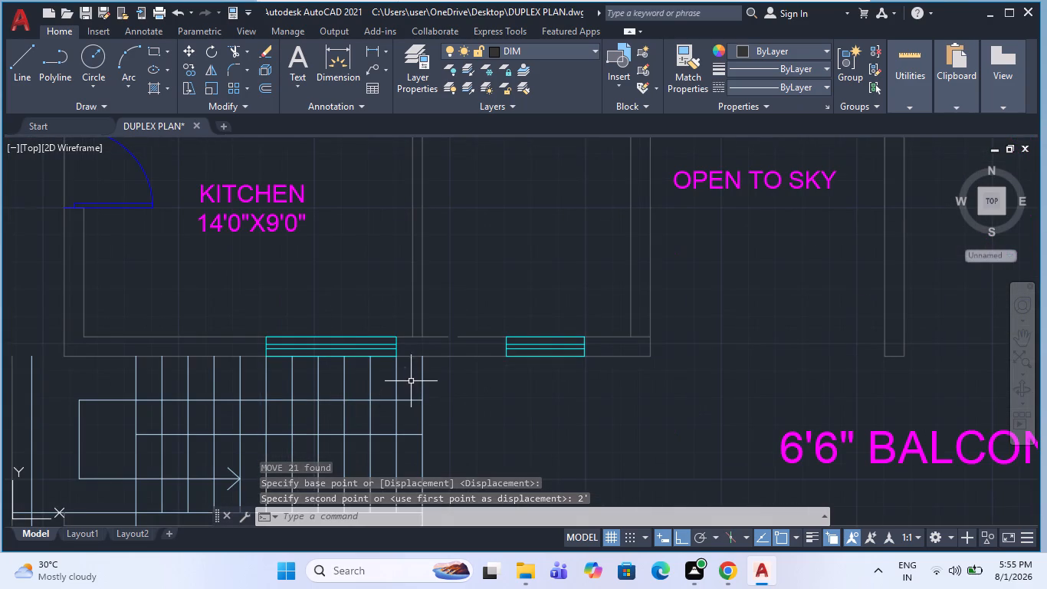
pyautogui.scroll(-1, 435, 344)
pyautogui.press('Escape')
pyautogui.scroll(1, 204, 397)
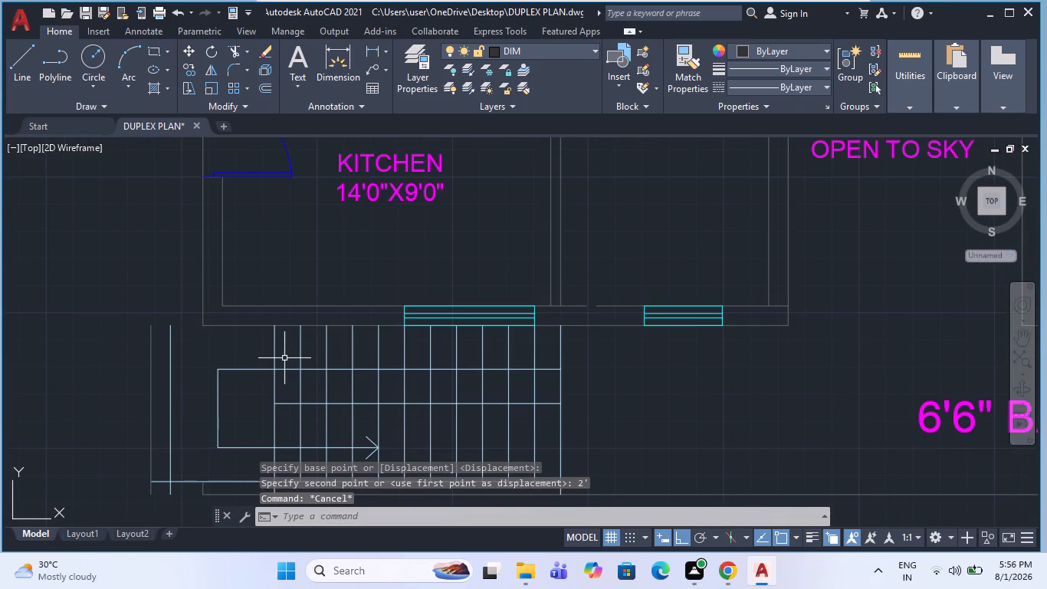
pyautogui.press('e')
pyautogui.press('x')
pyautogui.press('space')
pyautogui.click(243, 327)
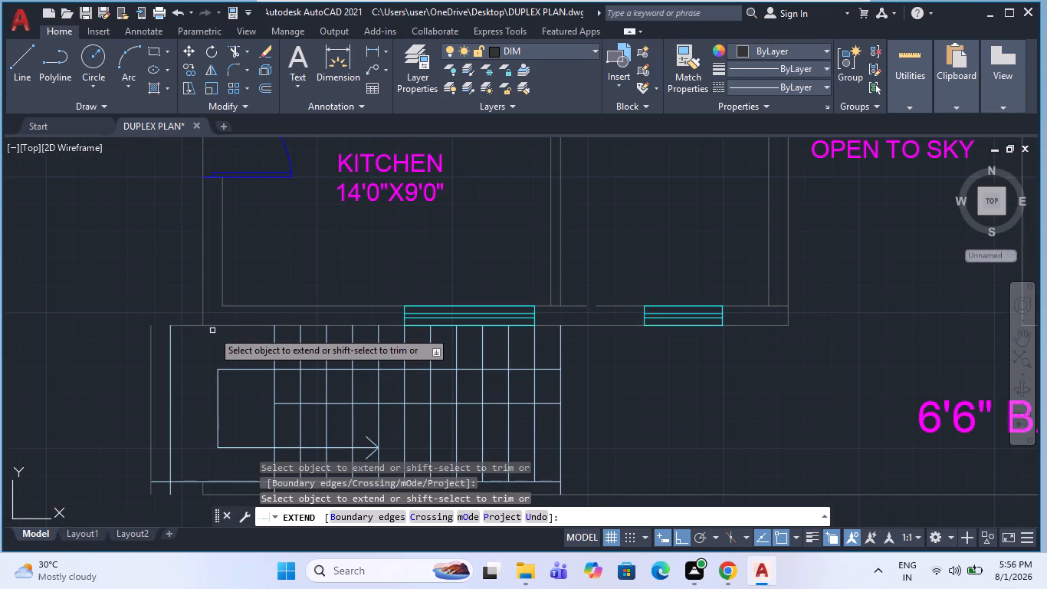
pyautogui.click(215, 326)
pyautogui.press('Escape')
pyautogui.scroll(-1, 216, 330)
pyautogui.scroll(1, 189, 437)
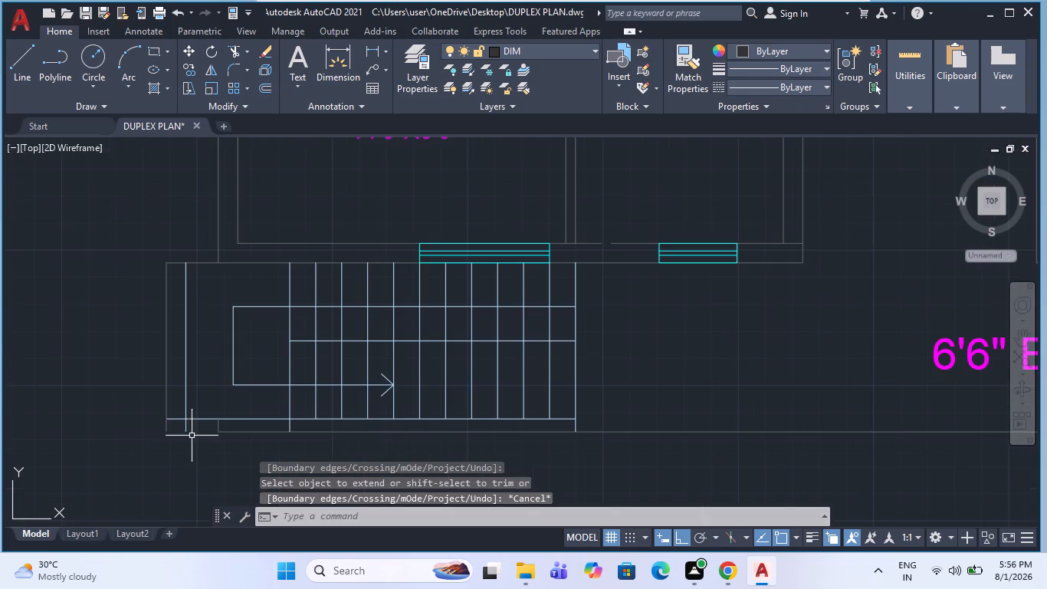
# Extend the balcony's outer edge line to the end line of the moved staircase landing.
pyautogui.press('space')
pyautogui.click(231, 435)
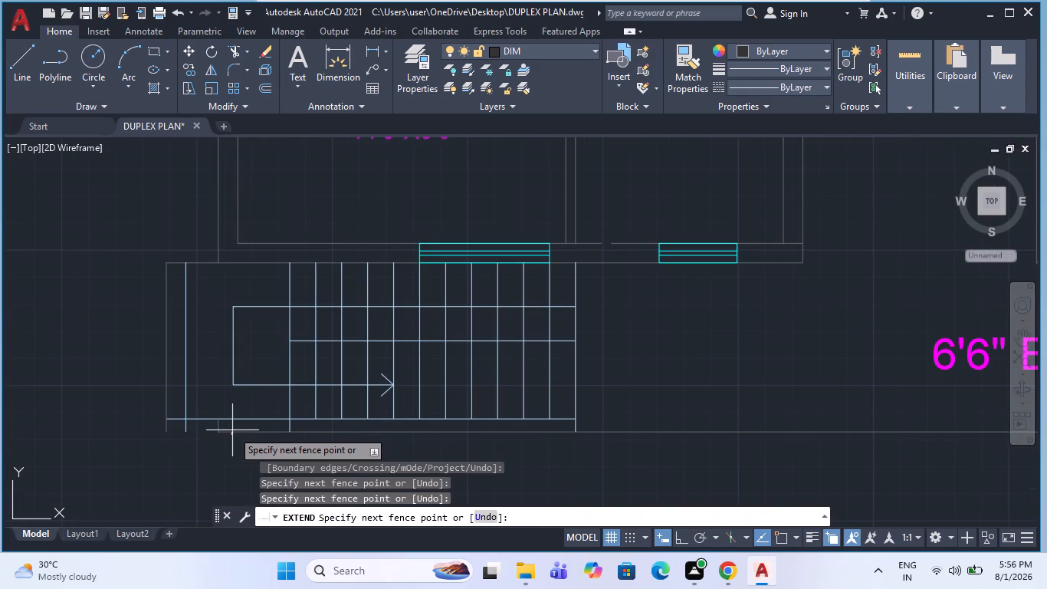
pyautogui.click(232, 430)
pyautogui.click(202, 433)
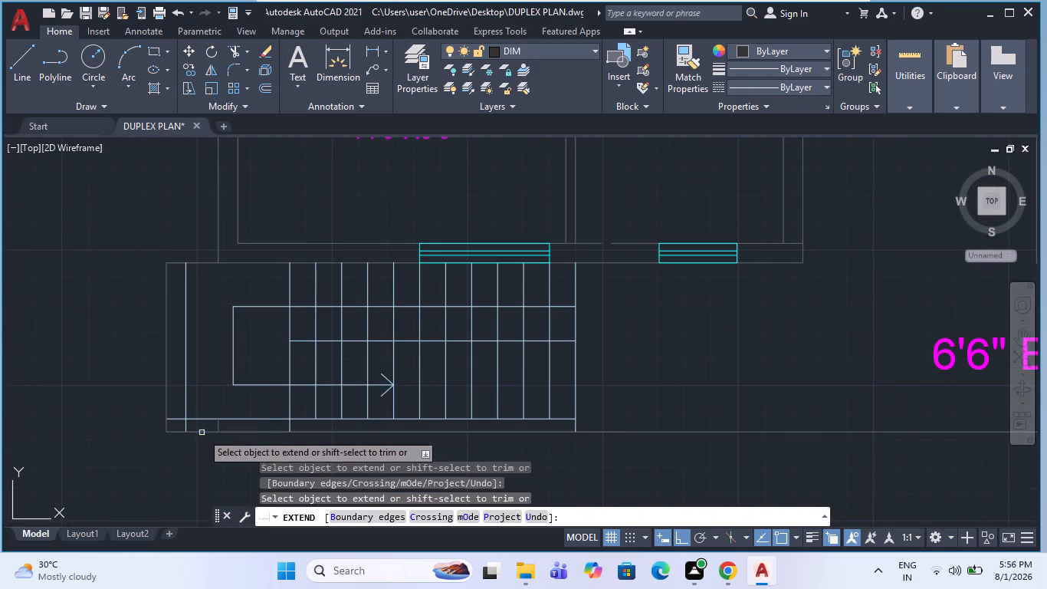
pyautogui.press('Escape')
# Extend the kitchen partition's face line, on the side away from the kitchen, through to the balcony wall's outer face.
pyautogui.scroll(-1, 202, 426)
pyautogui.press('Escape')
pyautogui.scroll(-1, 441, 388)
pyautogui.press('Escape')
pyautogui.scroll(2, 459, 331)
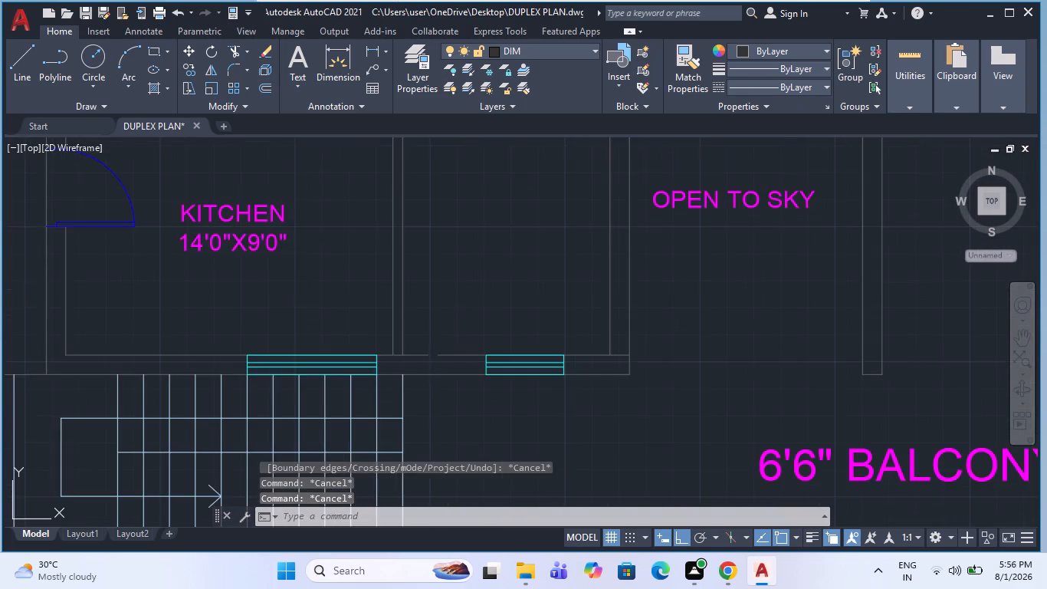
pyautogui.press('Escape')
pyautogui.scroll(2, 395, 387)
pyautogui.write('EX')
pyautogui.press('space')
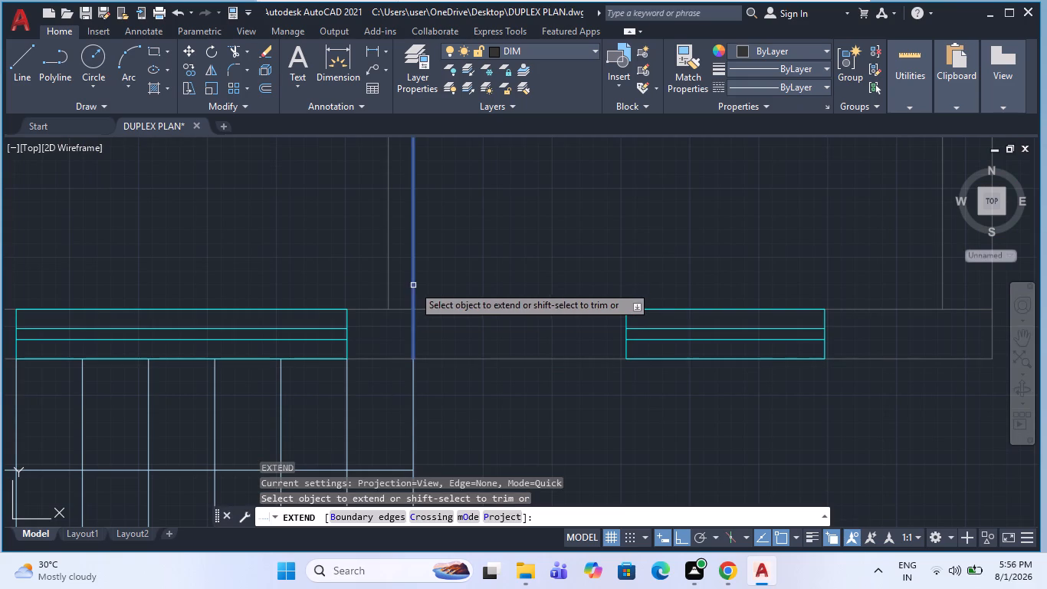
pyautogui.click(413, 285)
pyautogui.press('Escape')
# Join the two inner face line segments of the balcony wall across the gap beside the kitchen partition.
pyautogui.scroll(-3, 399, 309)
pyautogui.press('Escape')
pyautogui.scroll(3, 474, 308)
pyautogui.press('Escape')
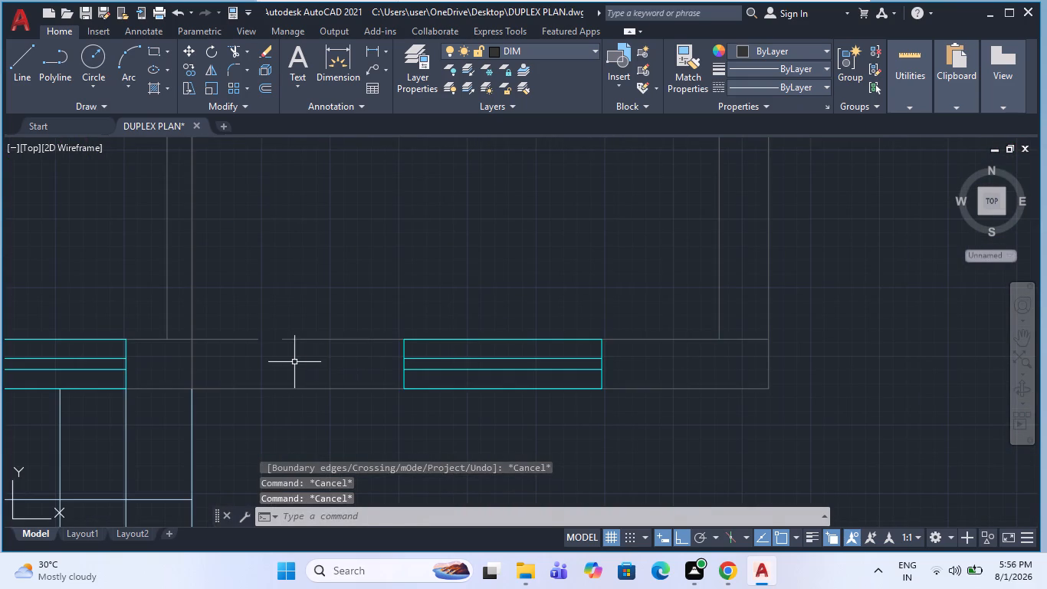
pyautogui.click(310, 359)
pyautogui.click(251, 332)
pyautogui.write('J')
pyautogui.press('space')
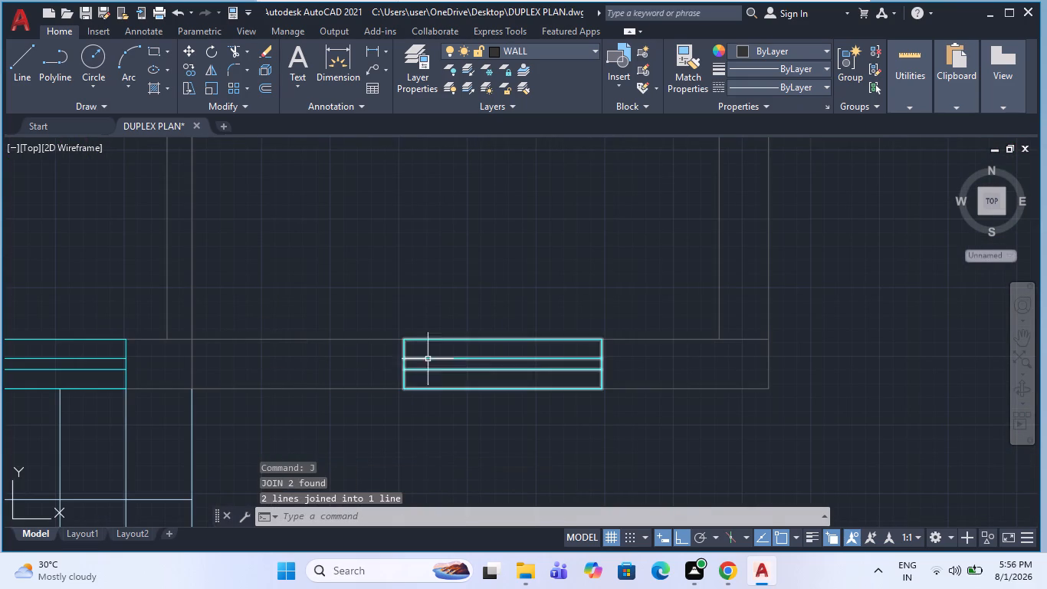
# Delete the small window in the balcony wall between the kitchen and OPEN TO SKY.
pyautogui.click(537, 371)
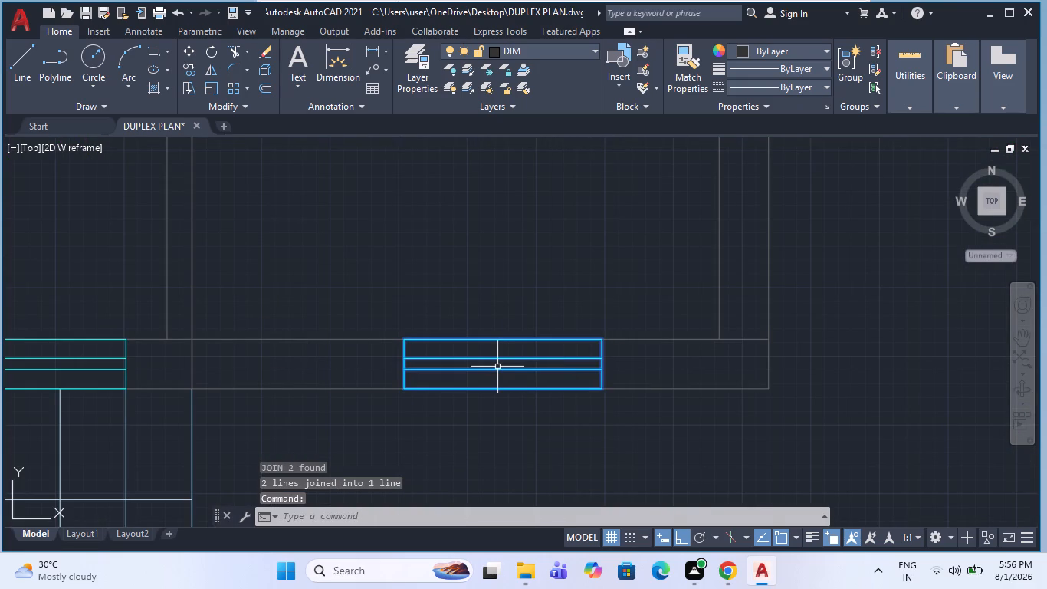
pyautogui.press('Delete')
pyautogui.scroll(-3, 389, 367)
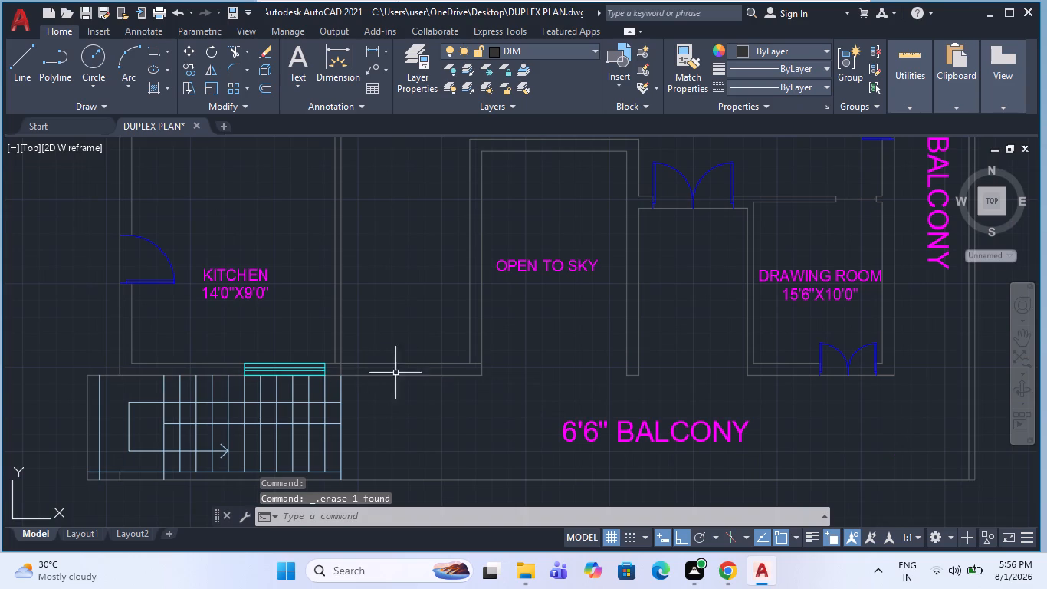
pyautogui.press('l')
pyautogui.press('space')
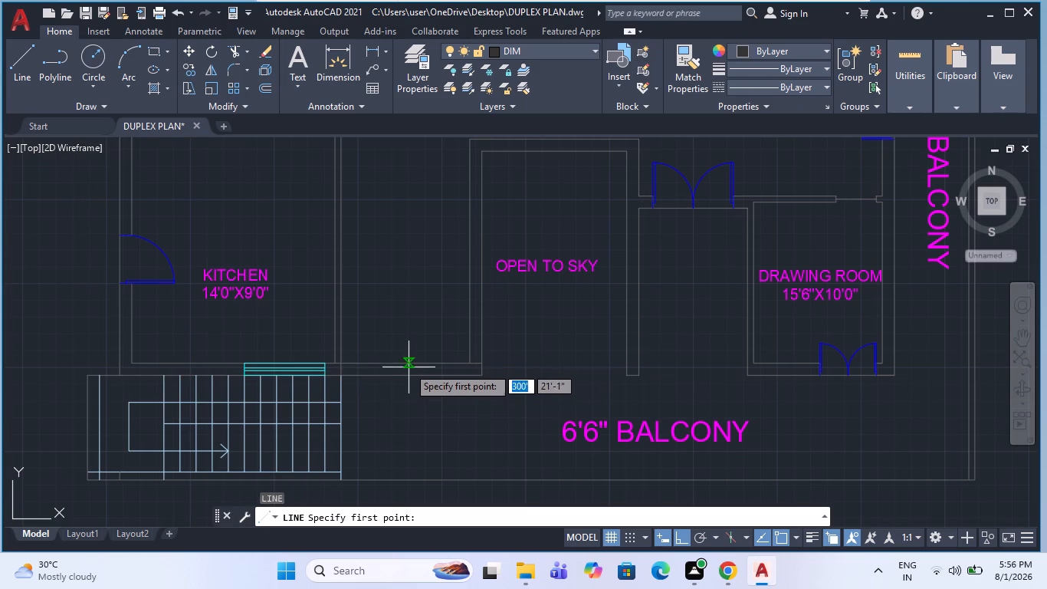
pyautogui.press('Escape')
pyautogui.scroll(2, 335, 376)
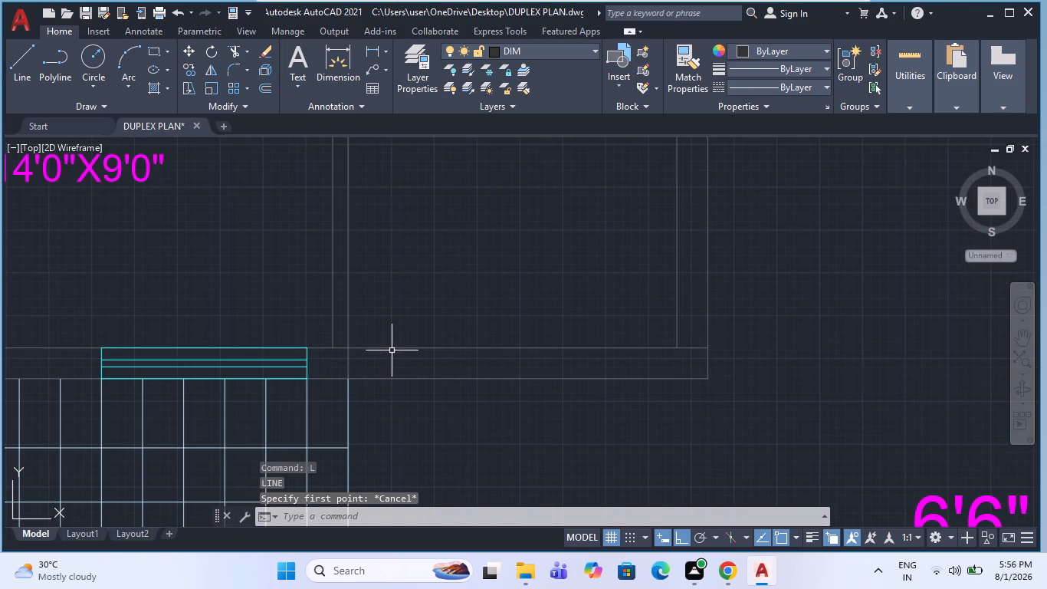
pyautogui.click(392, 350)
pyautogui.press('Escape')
# Trim the balcony wall's inner face line between the two faces of the kitchen partition.
pyautogui.scroll(1, 353, 373)
pyautogui.press('t')
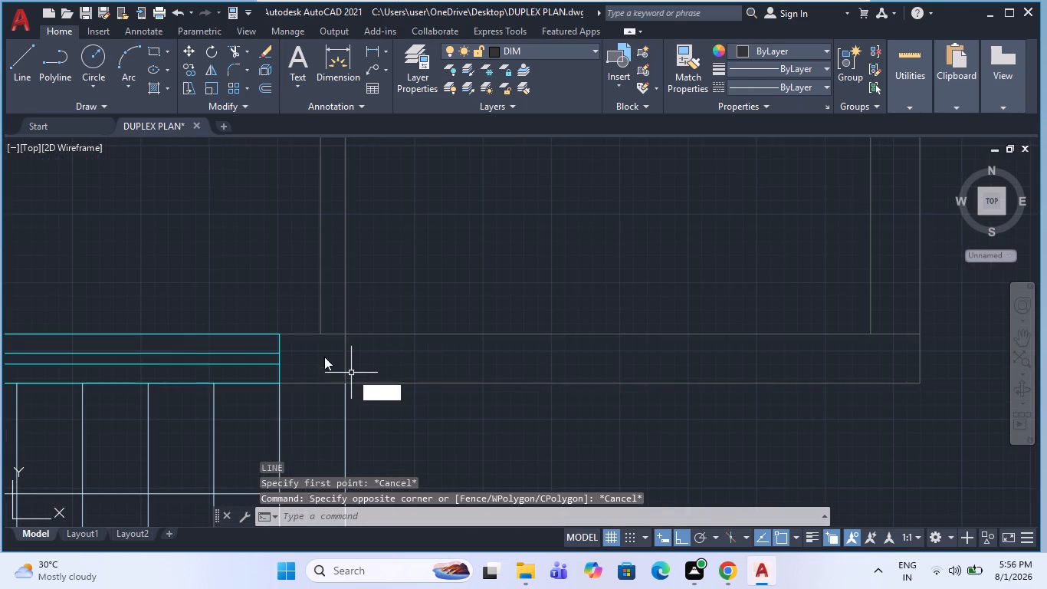
pyautogui.press('r')
pyautogui.press('space')
pyautogui.click(334, 334)
pyautogui.press('Escape')
pyautogui.scroll(-2, 323, 360)
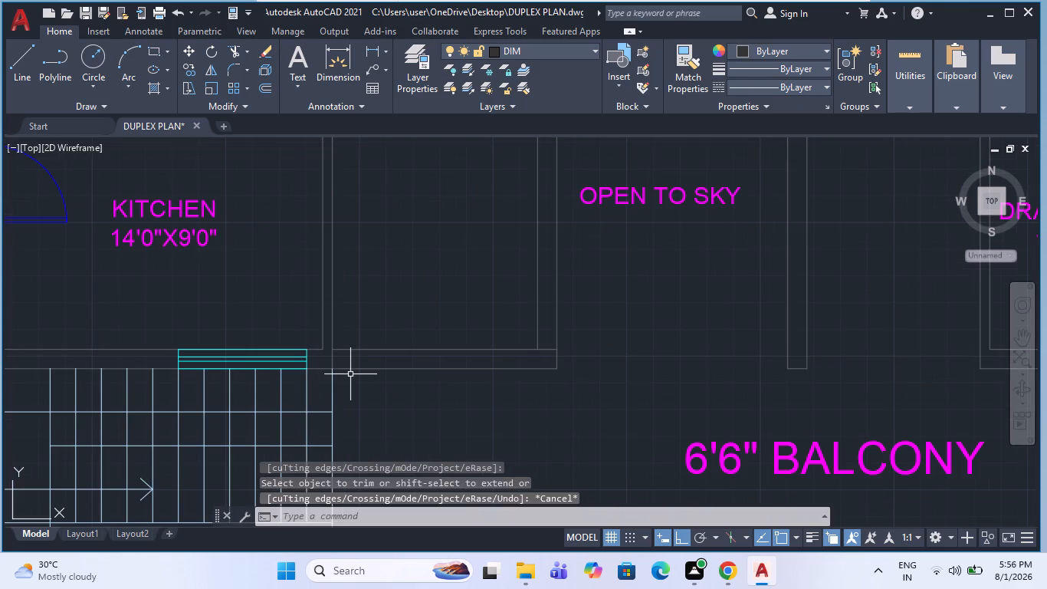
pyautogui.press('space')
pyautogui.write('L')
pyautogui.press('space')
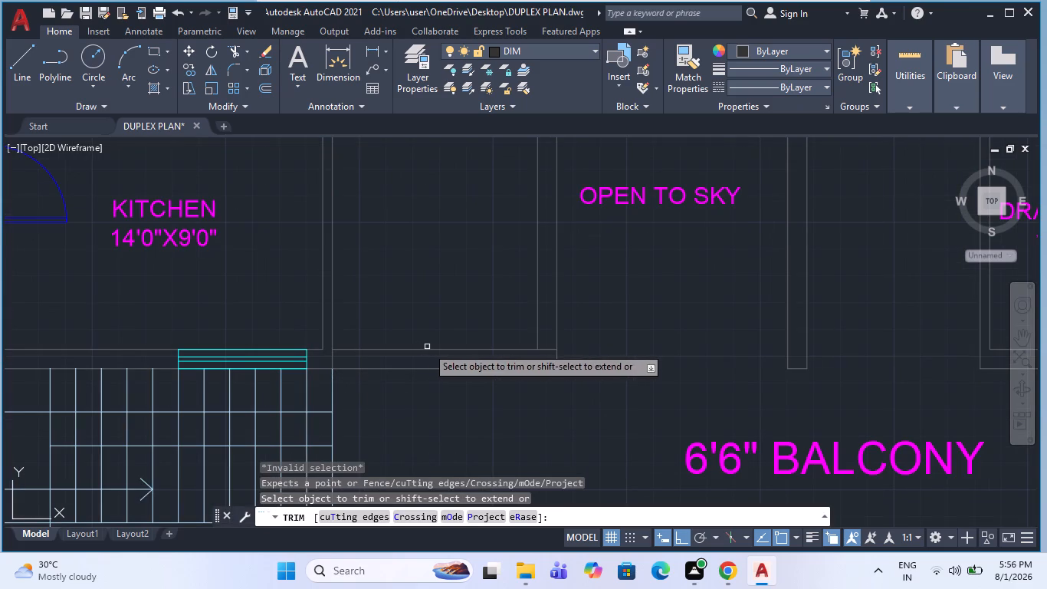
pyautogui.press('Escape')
# Draw a 9" line across the balcony wall at the midpoint of its inner face, between the kitchen and OPEN TO SKY.
pyautogui.press('l')
pyautogui.press('space')
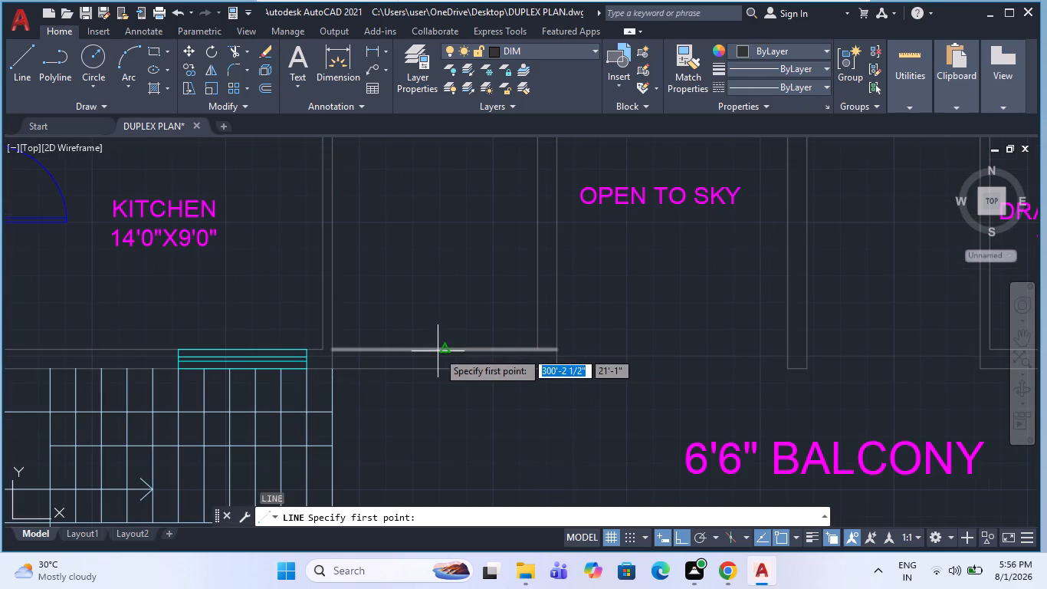
pyautogui.click(441, 350)
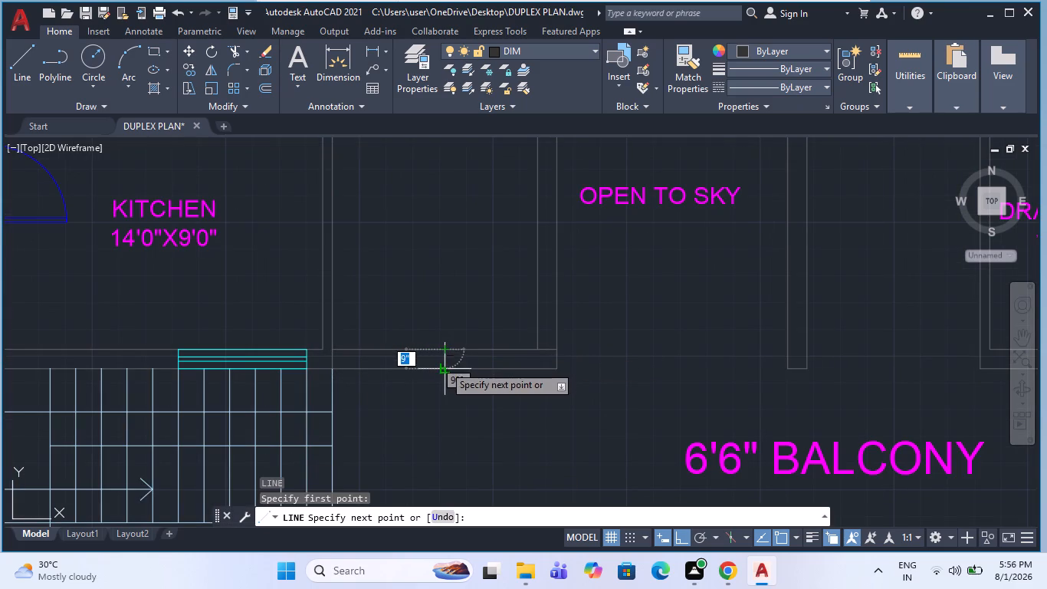
pyautogui.click(445, 365)
pyautogui.press('Escape')
# Offset the midpoint line across the balcony wall 3' to both sides.
pyautogui.press('o')
pyautogui.press('space')
pyautogui.press('3')
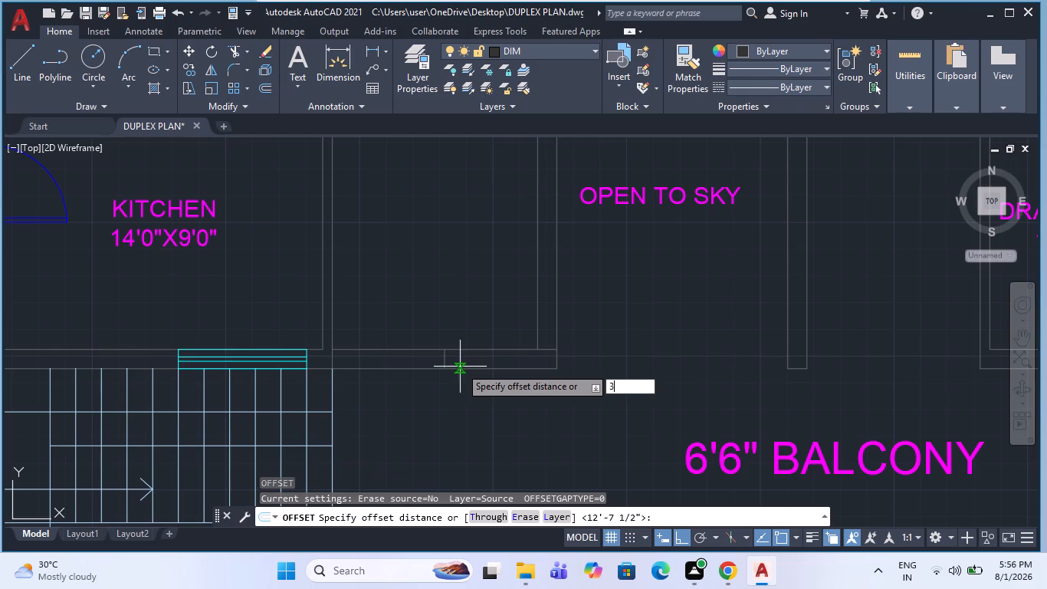
pyautogui.press("'")
pyautogui.press('Return')
pyautogui.click(443, 360)
pyautogui.click(307, 370)
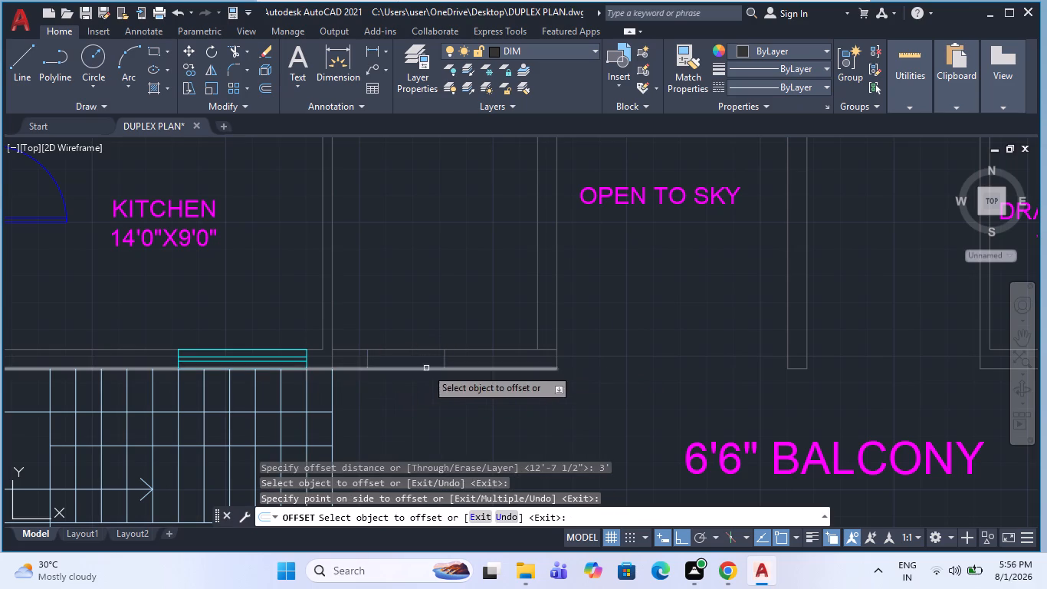
pyautogui.click(445, 359)
pyautogui.click(523, 370)
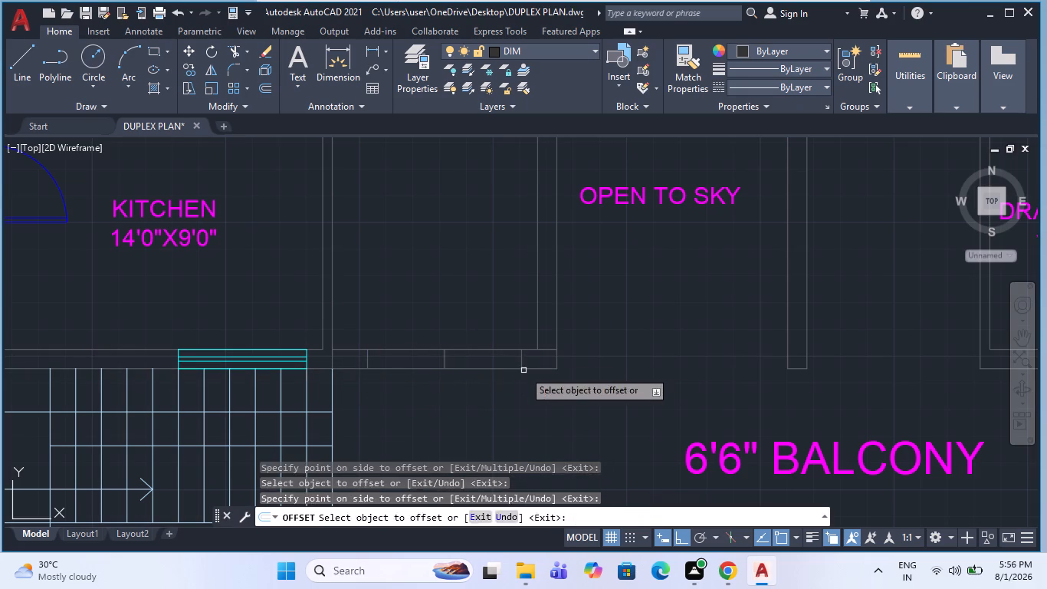
# Delete the midpoint line across the balcony wall and trim the wall's face lines between the two offset lines to form an opening.
pyautogui.press('Escape')
pyautogui.click(447, 357)
pyautogui.click(399, 355)
pyautogui.press('Delete')
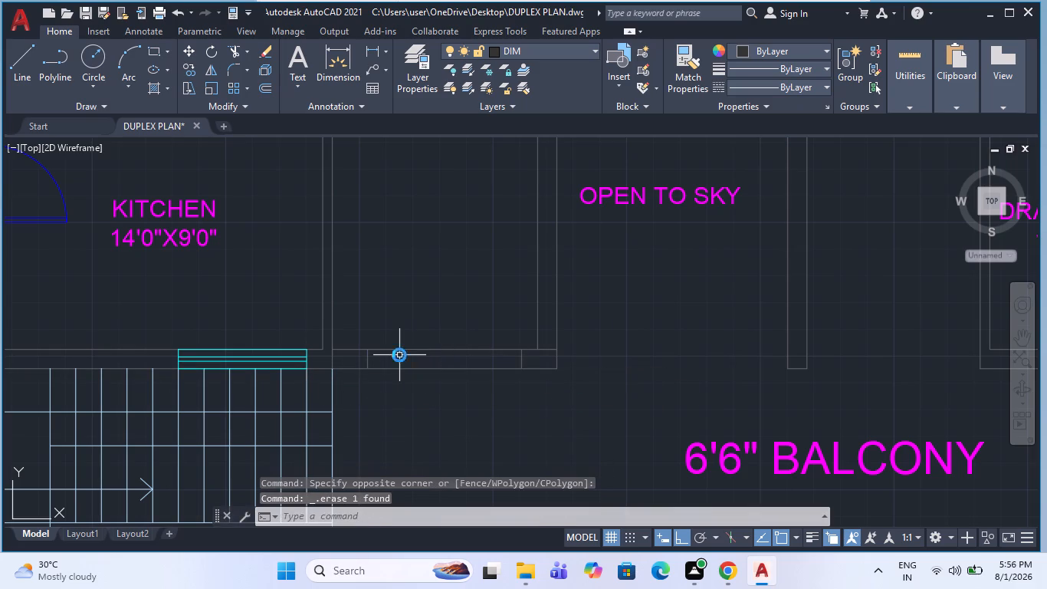
pyautogui.write('TR')
pyautogui.press('space')
pyautogui.moveTo(439, 304); pyautogui.dragTo(422, 404)
pyautogui.press('Escape')
pyautogui.scroll(-2, 340, 389)
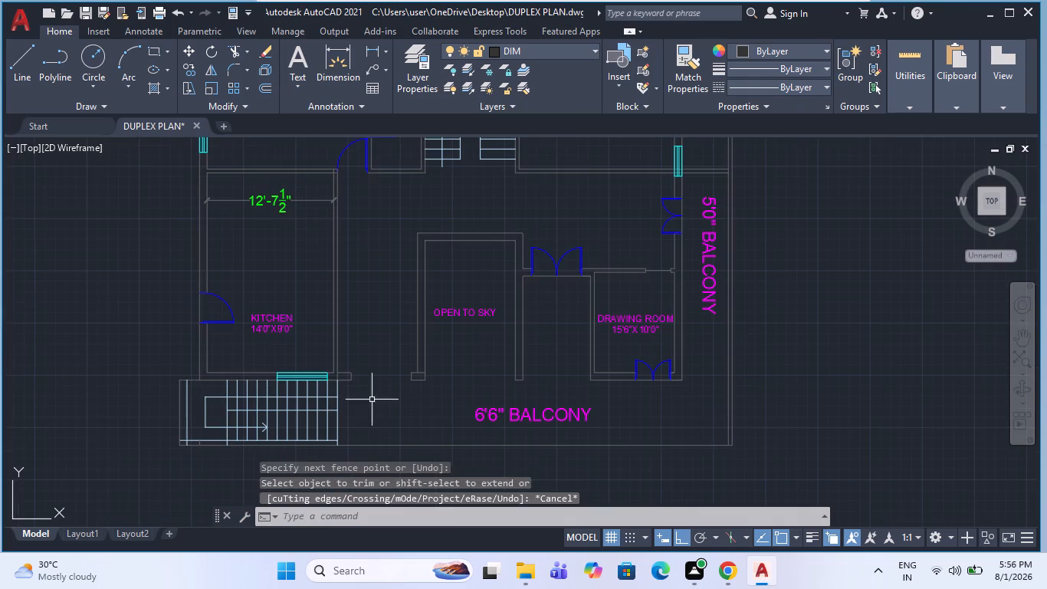
# Trim the short wall face line closing off the corner where the balcony wall meets the OPEN TO SKY wall.
pyautogui.press('Escape')
pyautogui.scroll(3, 429, 378)
pyautogui.press('space')
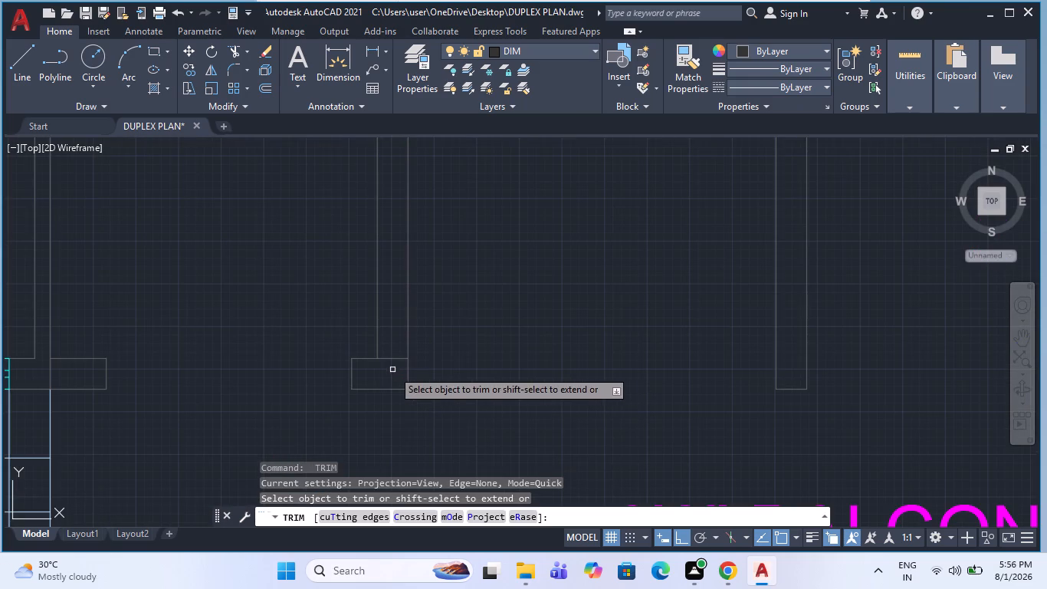
pyautogui.click(394, 357)
pyautogui.press('Escape')
pyautogui.scroll(-2, 478, 379)
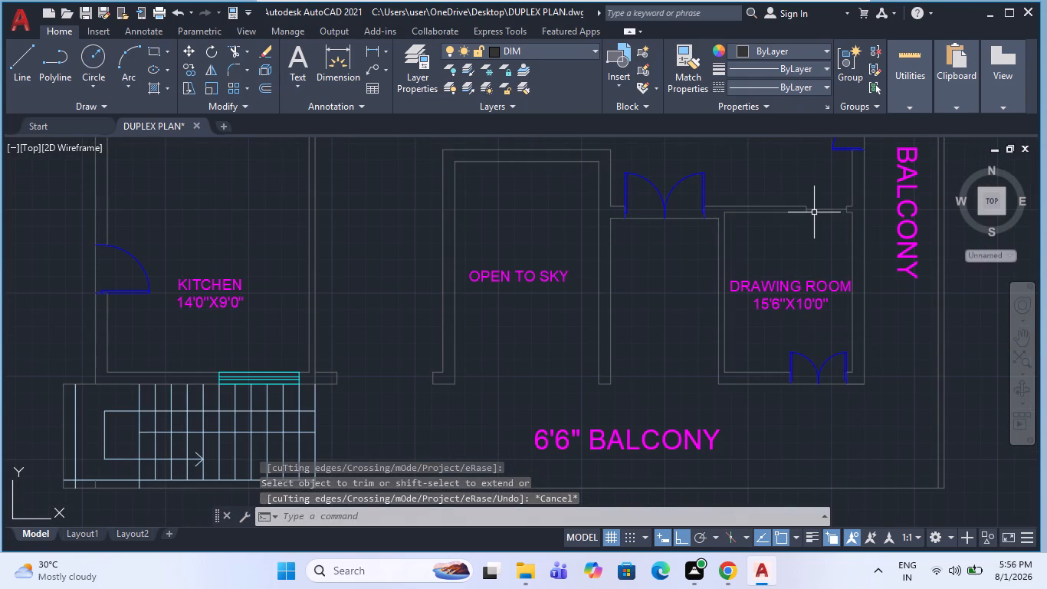
# Copy the kitchen's balcony-side window into the new opening, with its end corner at the jamb near OPEN TO SKY.
pyautogui.scroll(2, 360, 387)
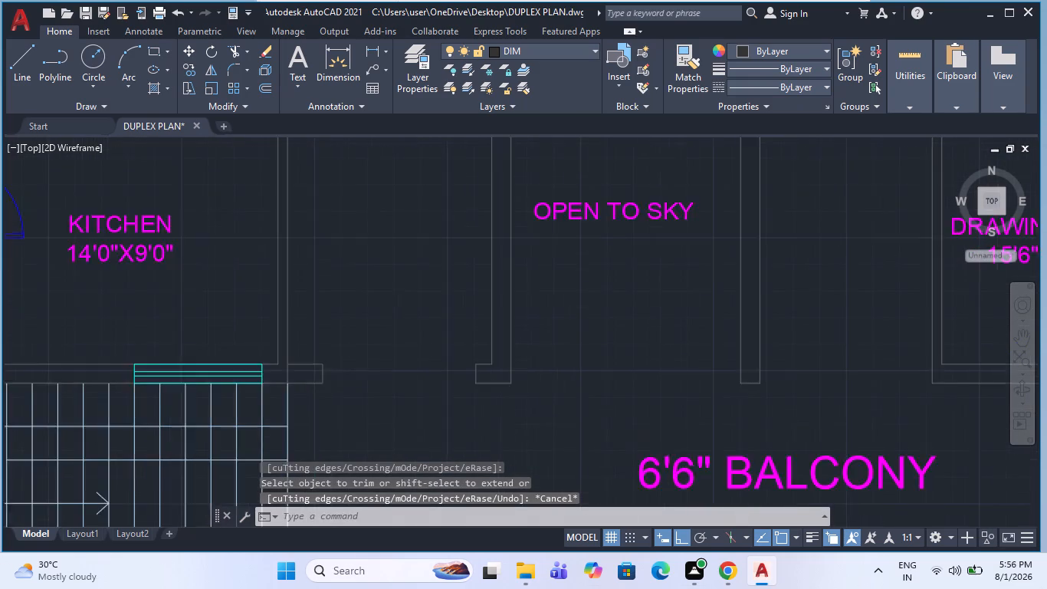
pyautogui.press('Escape')
pyautogui.scroll(-3, 360, 387)
pyautogui.scroll(2, 251, 394)
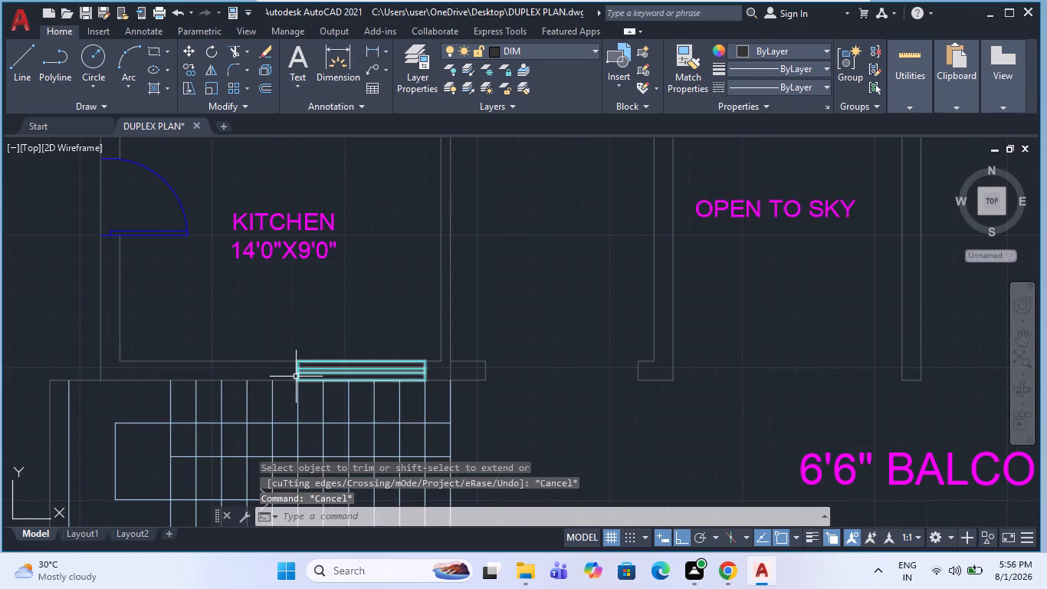
pyautogui.click(296, 377)
pyautogui.write('CO')
pyautogui.press('space')
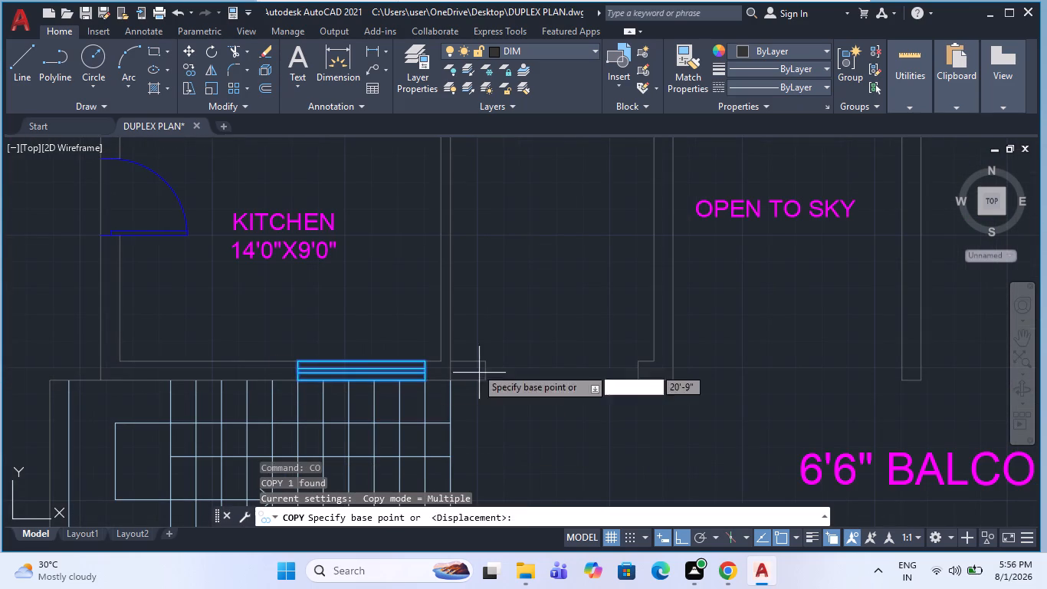
pyautogui.click(422, 360)
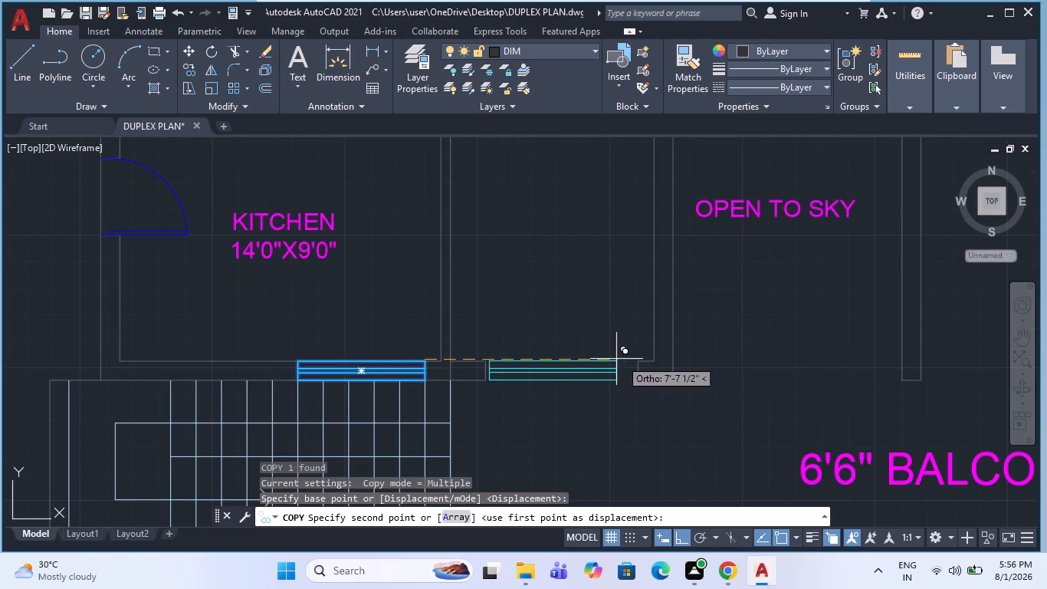
pyautogui.click(637, 364)
pyautogui.press('Escape')
# Explode the copied window and stretch its outline to the opening's kitchen-side jamb.
pyautogui.click(569, 373)
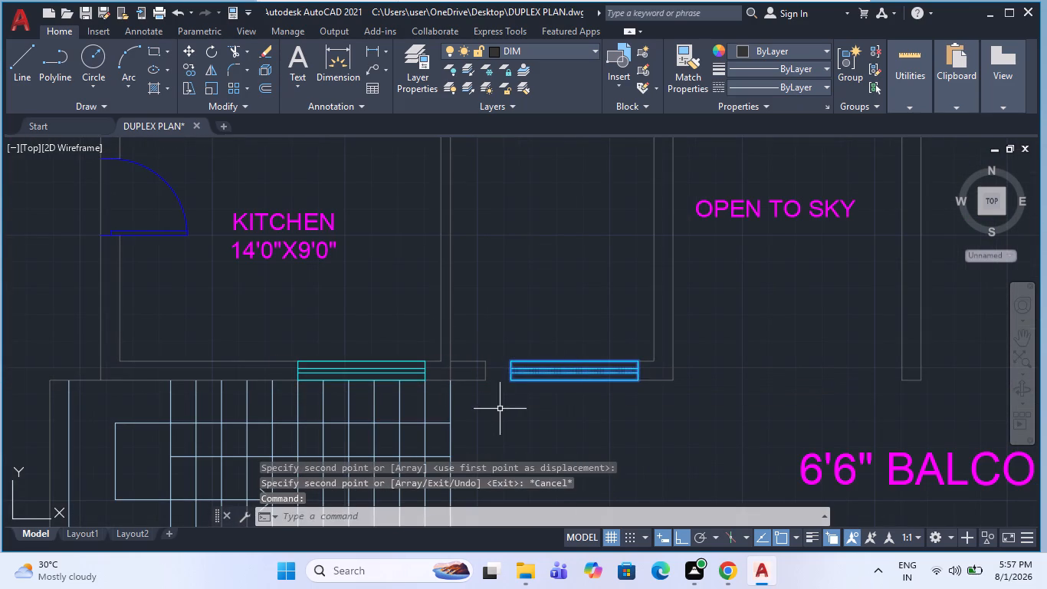
pyautogui.write('X')
pyautogui.press('space')
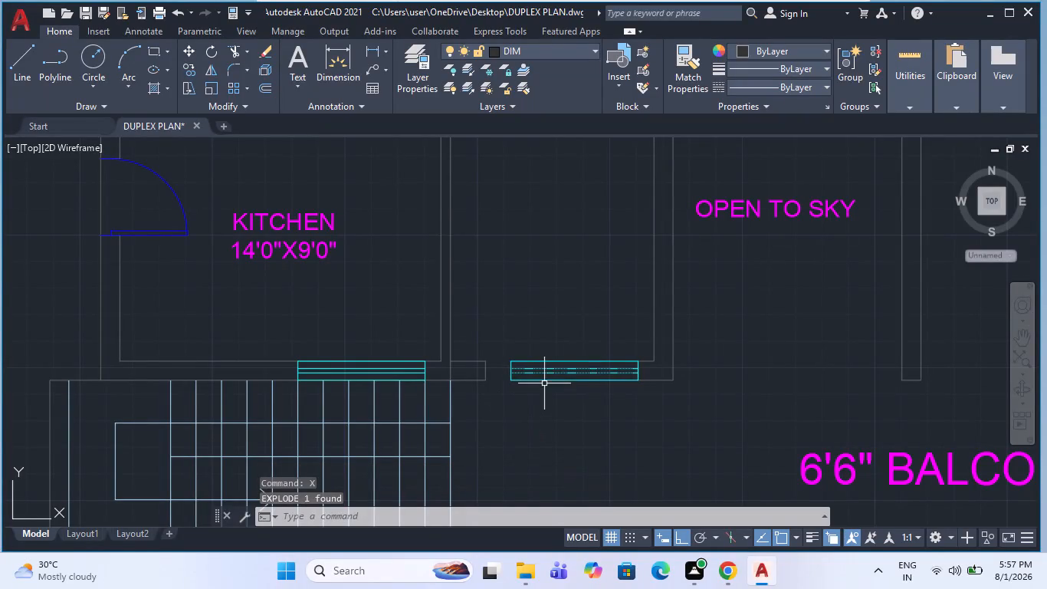
pyautogui.click(564, 394)
pyautogui.click(522, 334)
pyautogui.scroll(2, 535, 381)
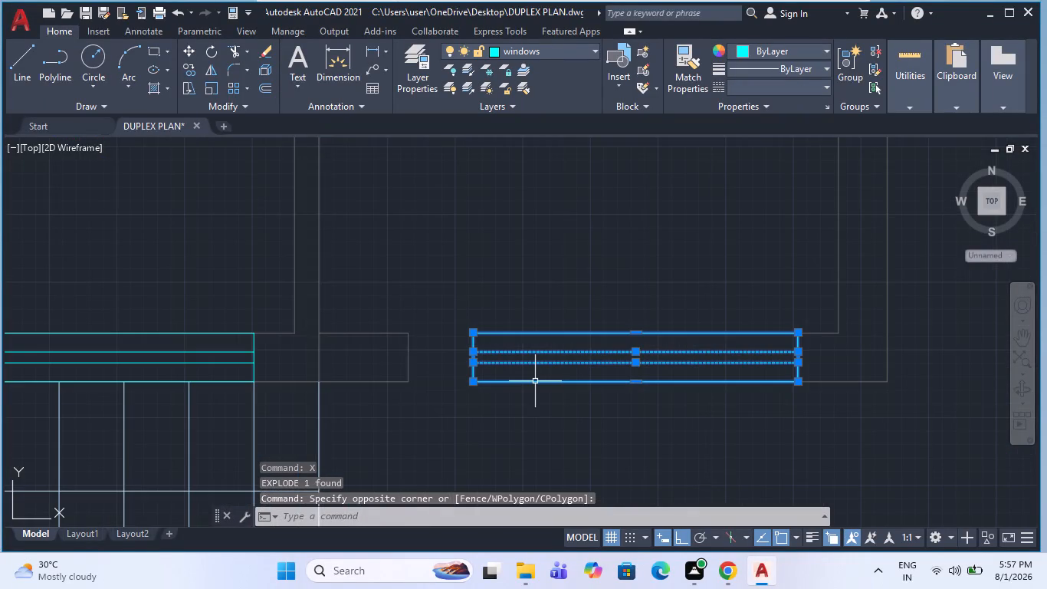
pyautogui.scroll(3, 458, 369)
pyautogui.click(513, 331)
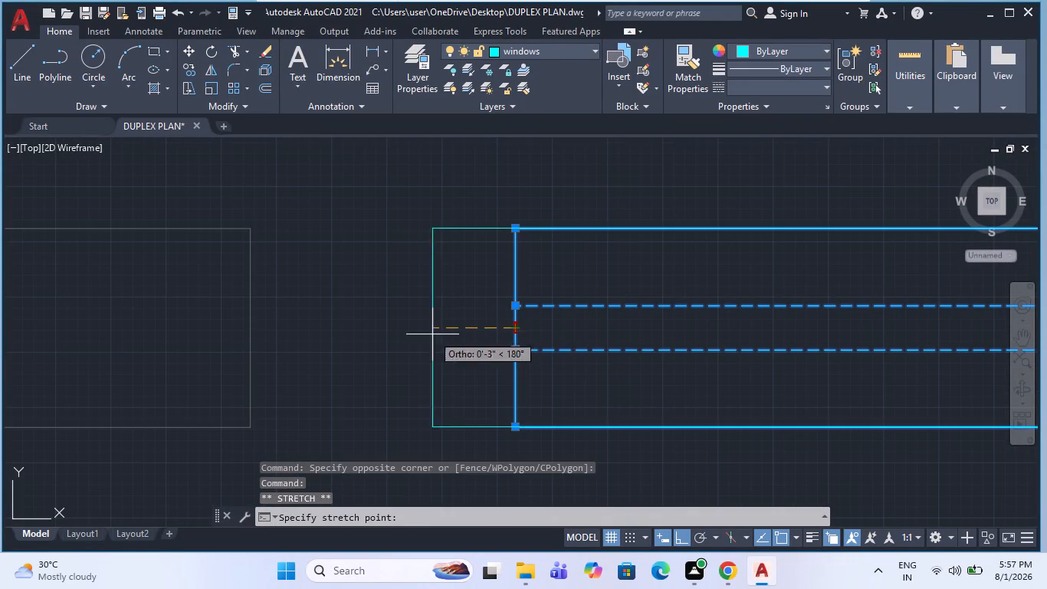
pyautogui.click(254, 331)
pyautogui.press('Escape')
pyautogui.scroll(-1, 253, 336)
pyautogui.press('Escape')
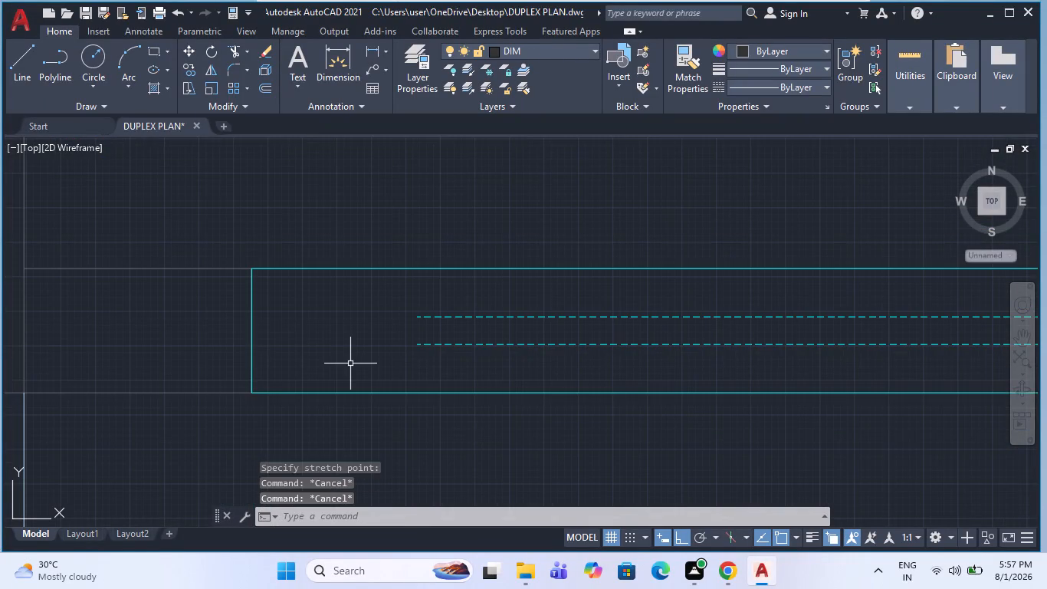
# Extend the copied window's two inner lines to its stretched end.
pyautogui.write('EX')
pyautogui.press('space')
pyautogui.click(462, 351)
pyautogui.click(456, 311)
pyautogui.press('Escape')
pyautogui.scroll(-3, 318, 339)
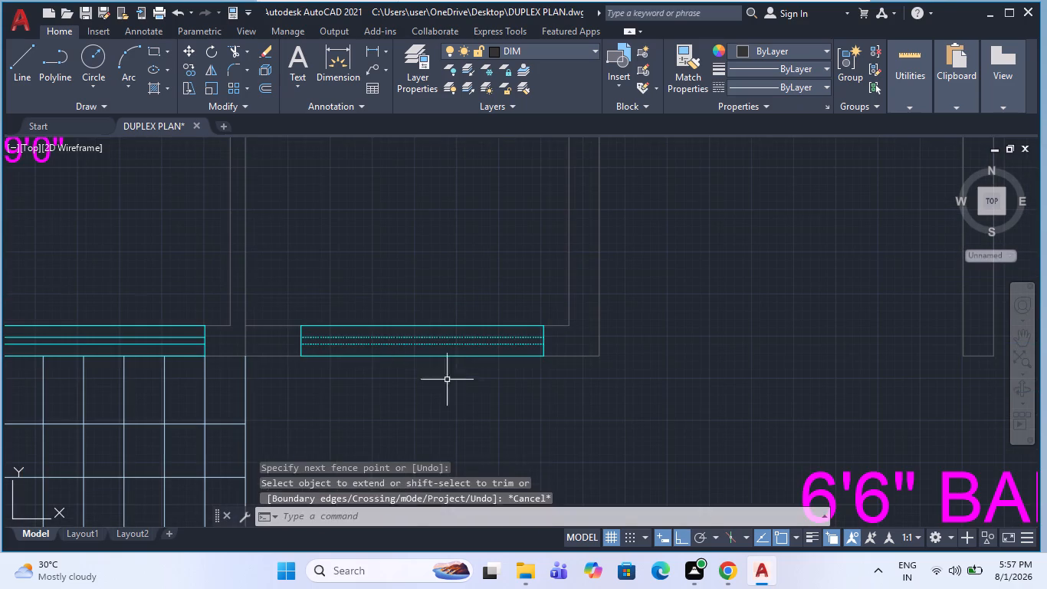
# Move all lines of the symbol in the new opening to the DOOR layer.
pyautogui.press('Escape')
pyautogui.click(467, 386)
pyautogui.click(412, 285)
pyautogui.click(525, 52)
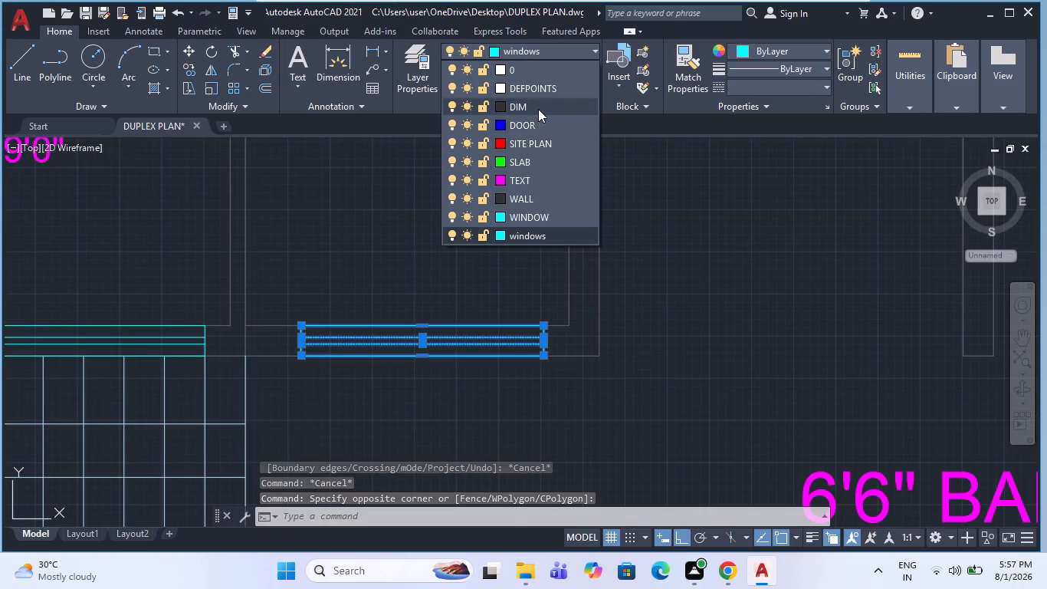
pyautogui.click(538, 126)
pyautogui.press('Escape')
pyautogui.scroll(-3, 401, 352)
pyautogui.press('Escape')
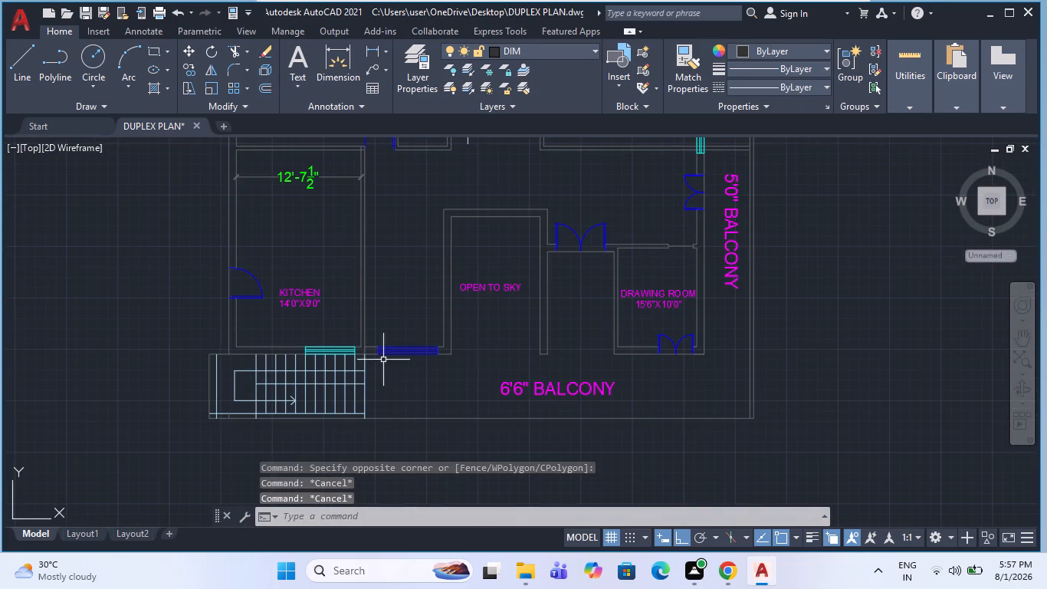
# Examine the new balcony opening and the room layout of the reworked plan copy.
pyautogui.scroll(2, 327, 367)
pyautogui.scroll(-1, 347, 341)
pyautogui.press('Escape')
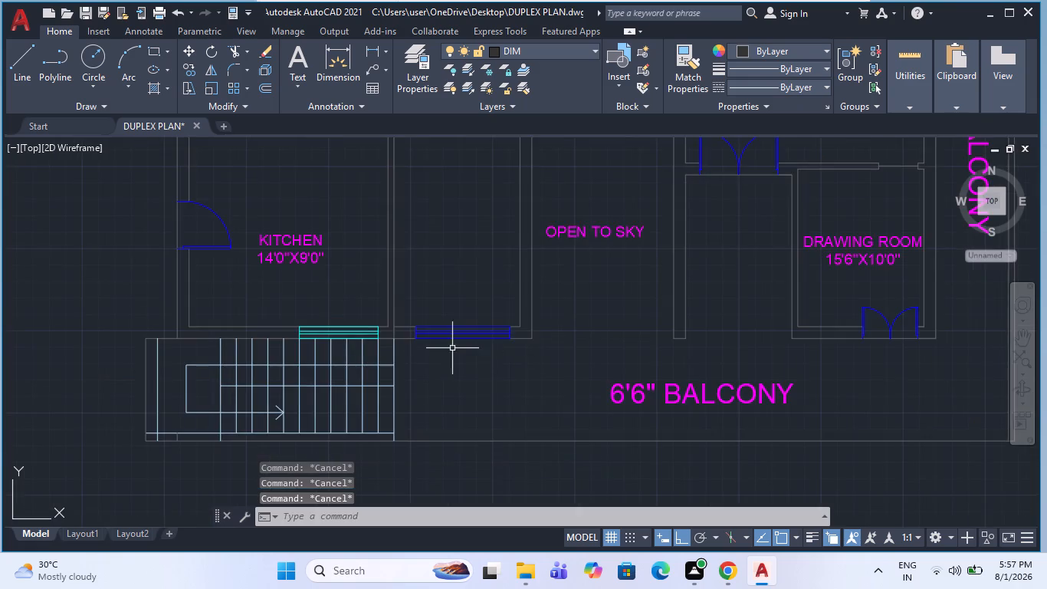
pyautogui.scroll(4, 451, 348)
pyautogui.press('Escape')
pyautogui.scroll(-3, 393, 347)
pyautogui.press('Escape')
pyautogui.scroll(-2, 292, 377)
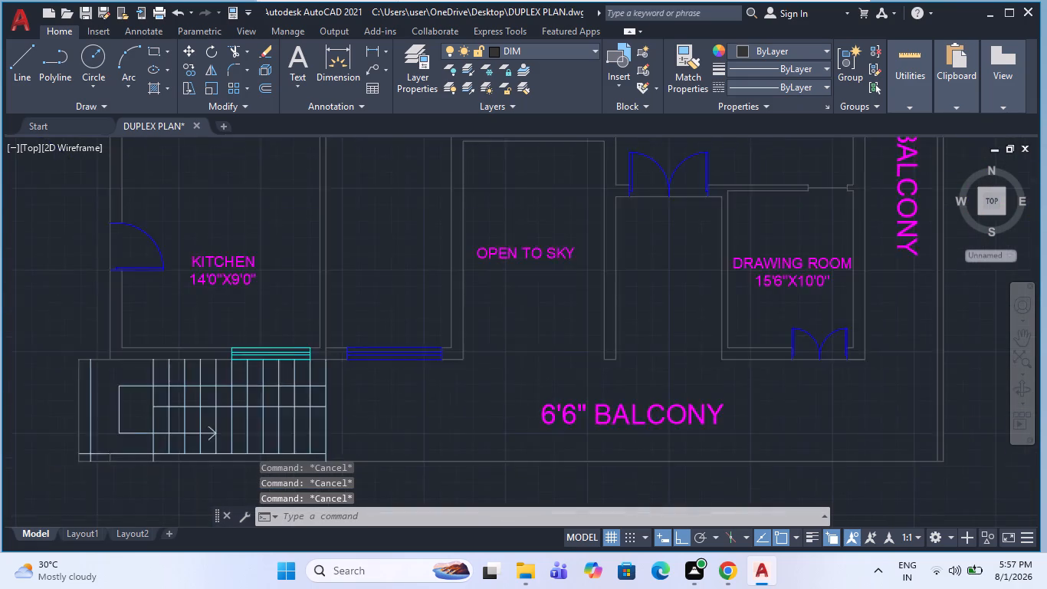
pyautogui.scroll(-1, 302, 370)
pyautogui.moveTo(386, 364); pyautogui.dragTo(383, 396, button='middle')
pyautogui.scroll(-2, 354, 305)
pyautogui.scroll(2, 350, 219)
pyautogui.moveTo(330, 245); pyautogui.dragTo(346, 206, button='middle')
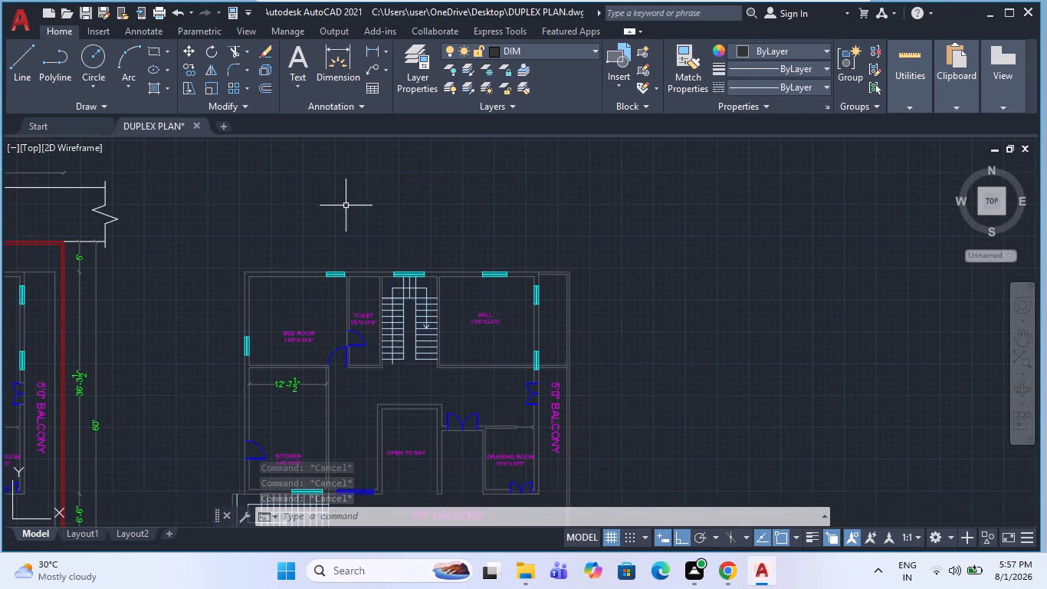
pyautogui.moveTo(330, 288); pyautogui.dragTo(342, 249, button='middle')
pyautogui.scroll(2, 336, 350)
pyautogui.scroll(-1, 282, 252)
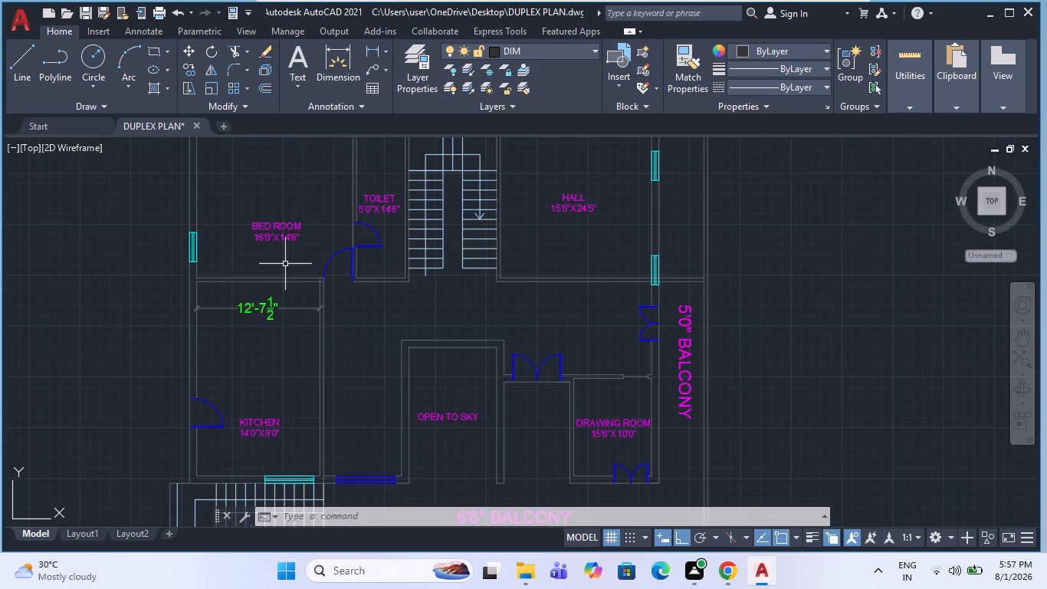
# Delete the door in the kitchen's outer side wall in the plan copy.
pyautogui.scroll(2, 223, 443)
pyautogui.moveTo(224, 437); pyautogui.dragTo(224, 429)
pyautogui.click(147, 291)
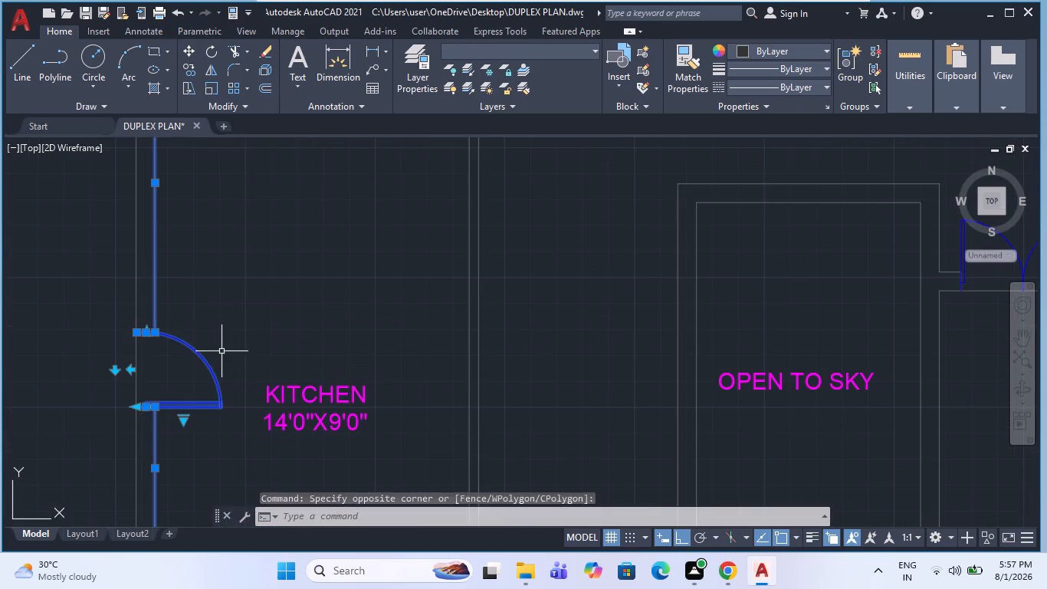
pyautogui.press('Escape')
pyautogui.click(231, 419)
pyautogui.click(146, 296)
pyautogui.press('Escape')
pyautogui.click(212, 400)
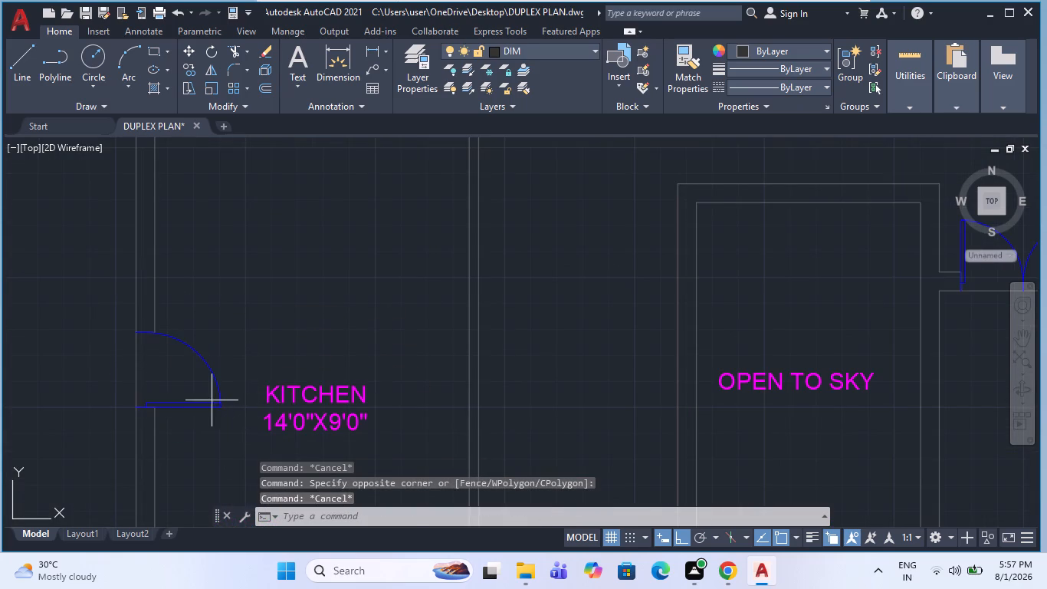
pyautogui.click(205, 421)
pyautogui.press('Delete')
# Offset the kitchen-side face line of the wall below the BED ROOM 15'5" into the kitchen.
pyautogui.scroll(-1, 343, 341)
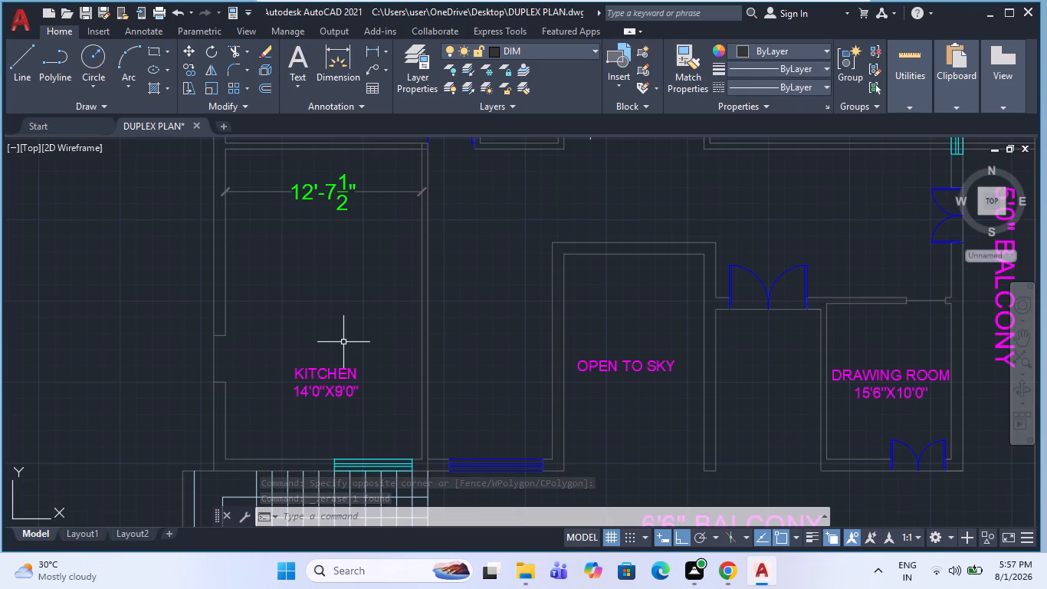
pyautogui.scroll(-2, 369, 236)
pyautogui.press('o')
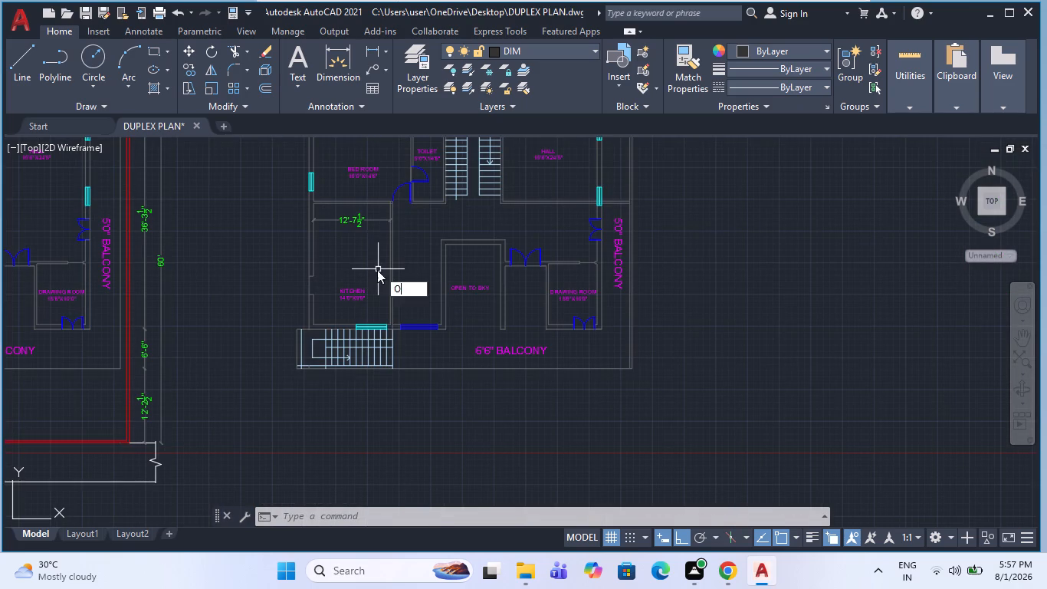
pyautogui.press('space')
pyautogui.press('1')
pyautogui.press('5')
pyautogui.press("'")
pyautogui.press('5')
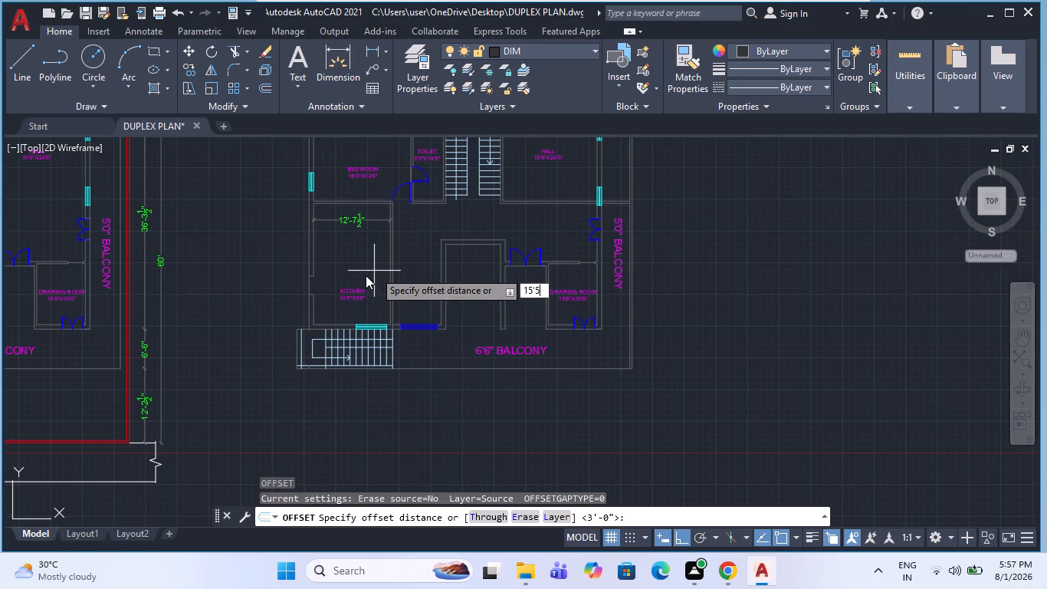
pyautogui.hotkey('shift', '"')
pyautogui.press('Return')
pyautogui.scroll(2, 335, 214)
pyautogui.click(340, 192)
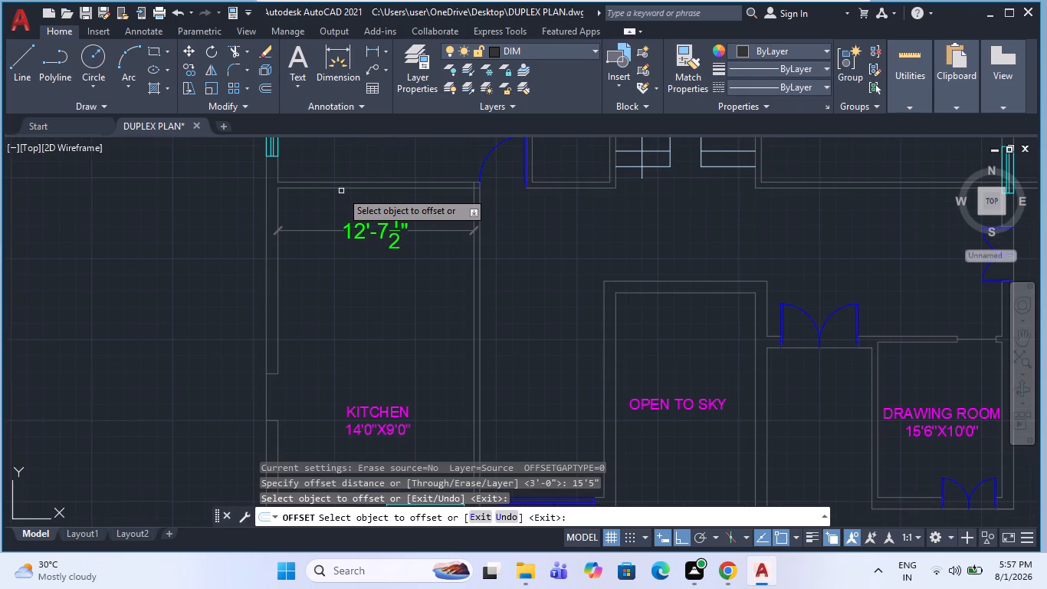
pyautogui.click(342, 189)
pyautogui.scroll(-2, 349, 275)
pyautogui.click(366, 333)
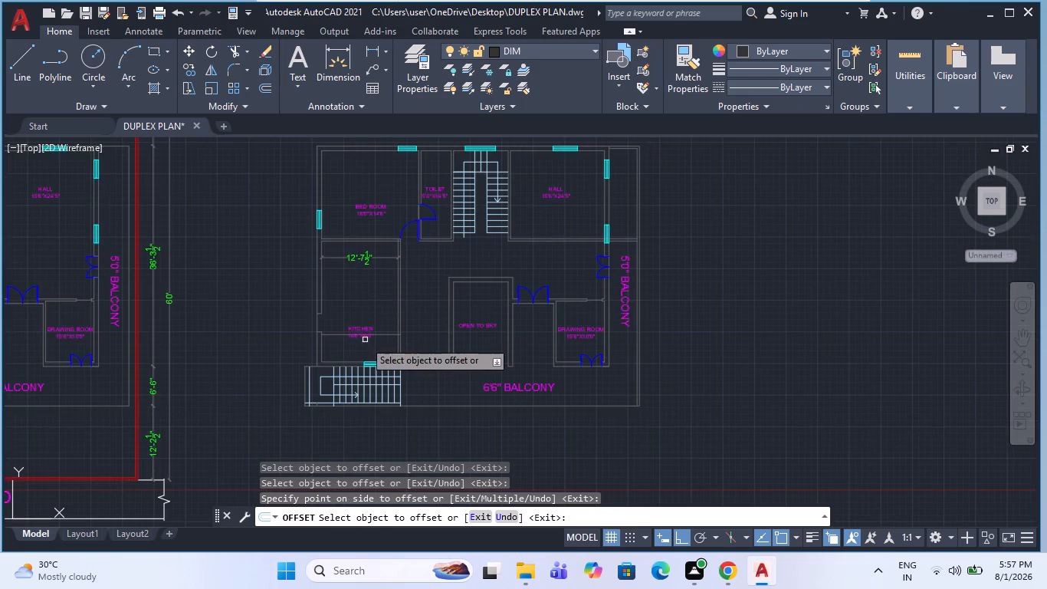
pyautogui.scroll(1, 364, 341)
pyautogui.scroll(-2, 434, 336)
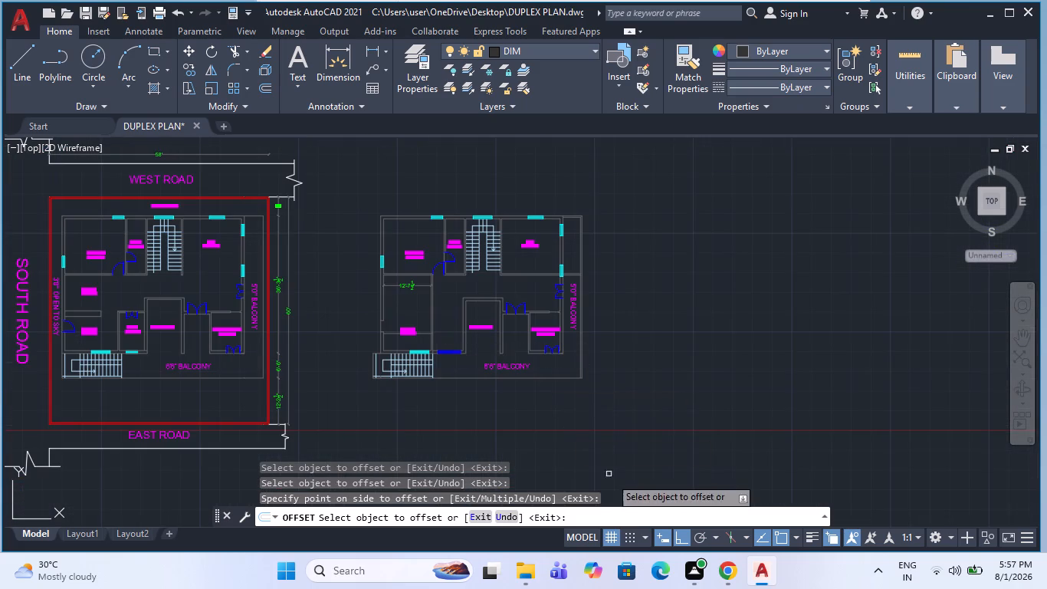
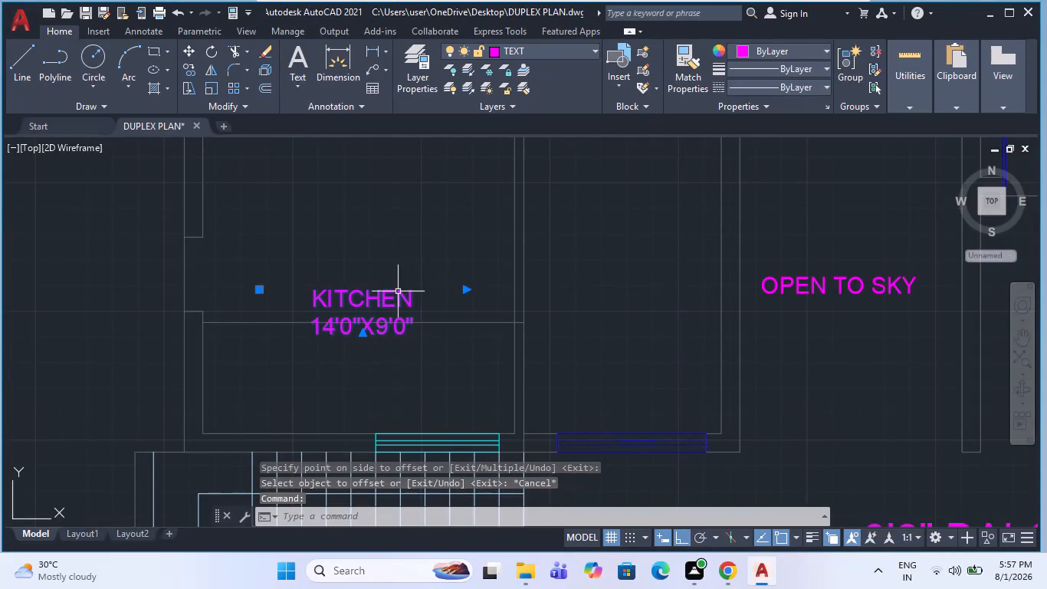
# Move the KITCHEN label upward, clear of the horizontal partition line crossing the room.
pyautogui.write('M')
pyautogui.press('space')
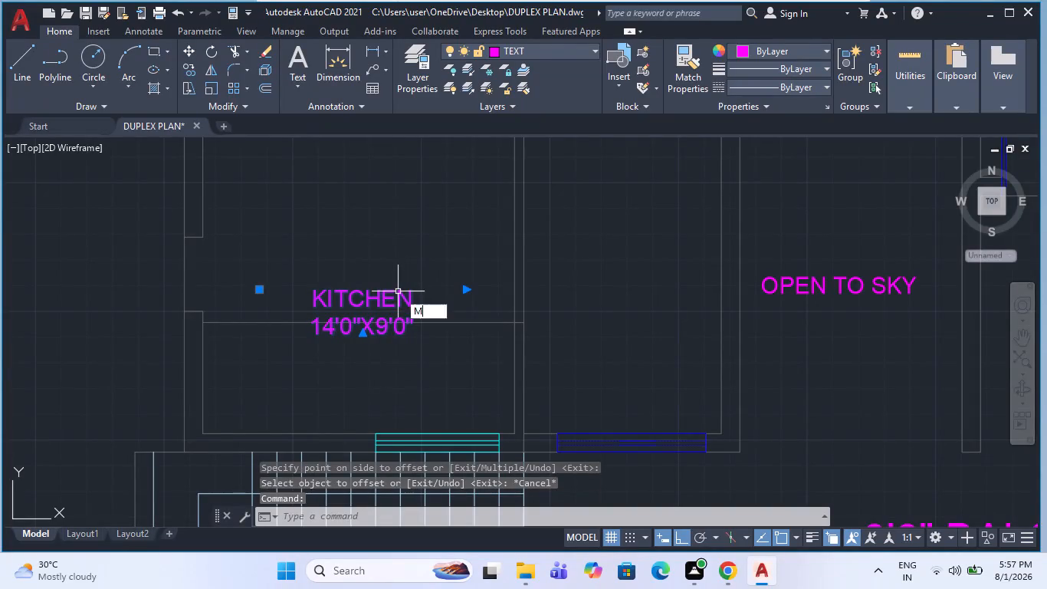
pyautogui.click(398, 291)
pyautogui.click(424, 190)
pyautogui.press('Escape')
# Offset the room's horizontal partition line downward by 4.5 to give the wall its thickness.
pyautogui.write('O')
pyautogui.press('space')
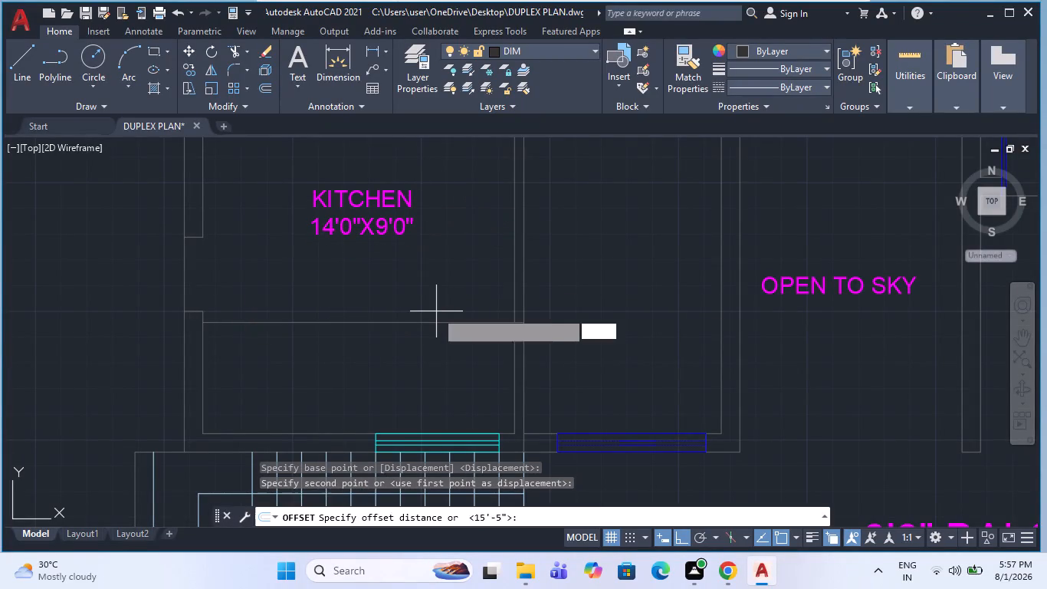
pyautogui.write('4.')
pyautogui.press('5')
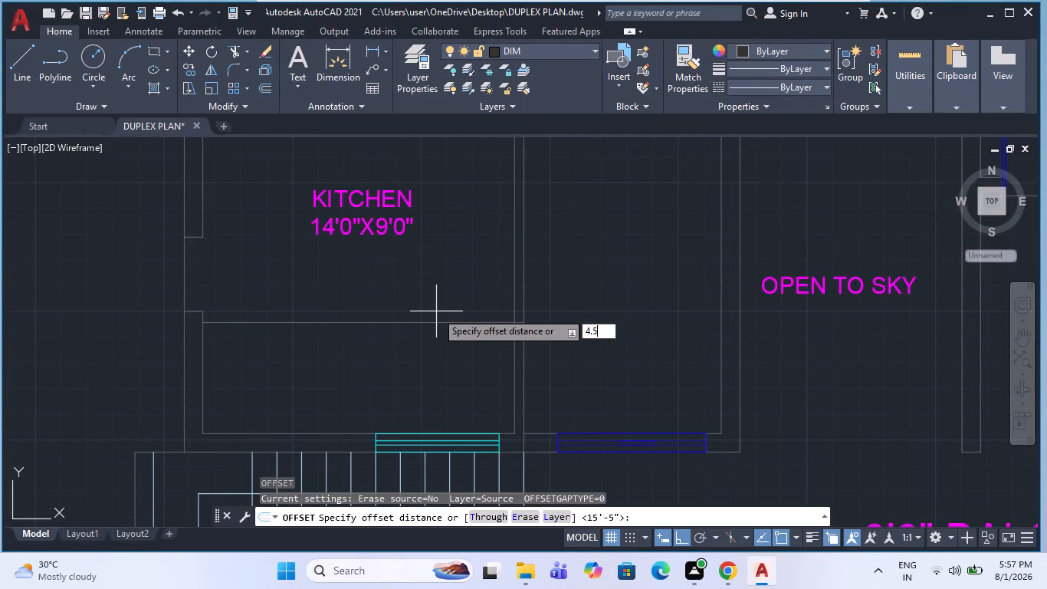
pyautogui.press('Return')
pyautogui.click(426, 323)
pyautogui.click(423, 409)
pyautogui.press('Escape')
# Trim the ends of both partition lines where they cross the thickness of the room's east wall.
pyautogui.scroll(2, 525, 345)
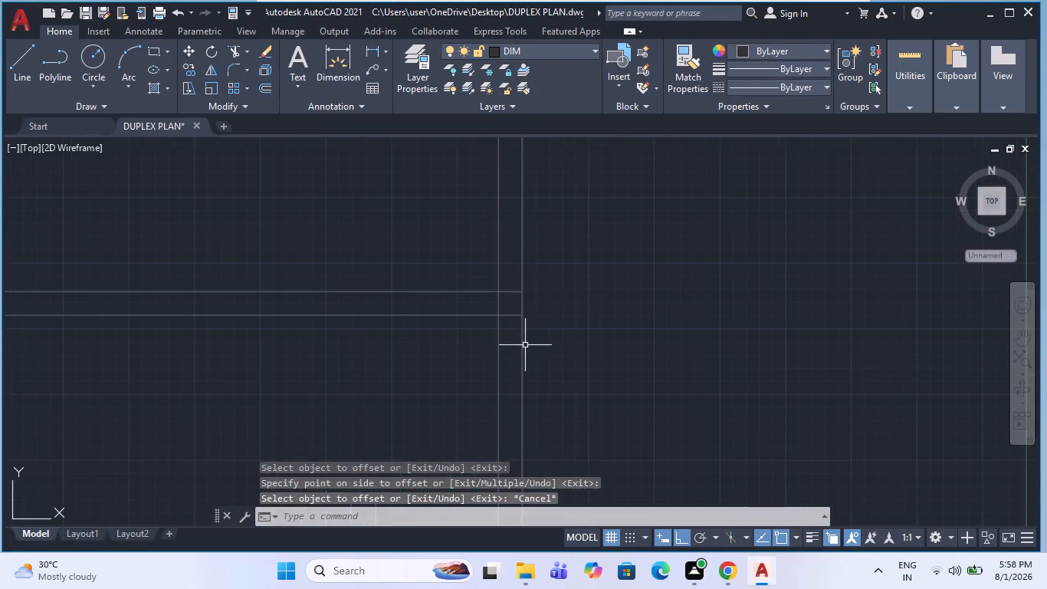
pyautogui.press('Escape')
pyautogui.scroll(-1, 517, 350)
pyautogui.press('t')
pyautogui.press('r')
pyautogui.press('space')
pyautogui.scroll(2, 516, 312)
pyautogui.click(516, 307)
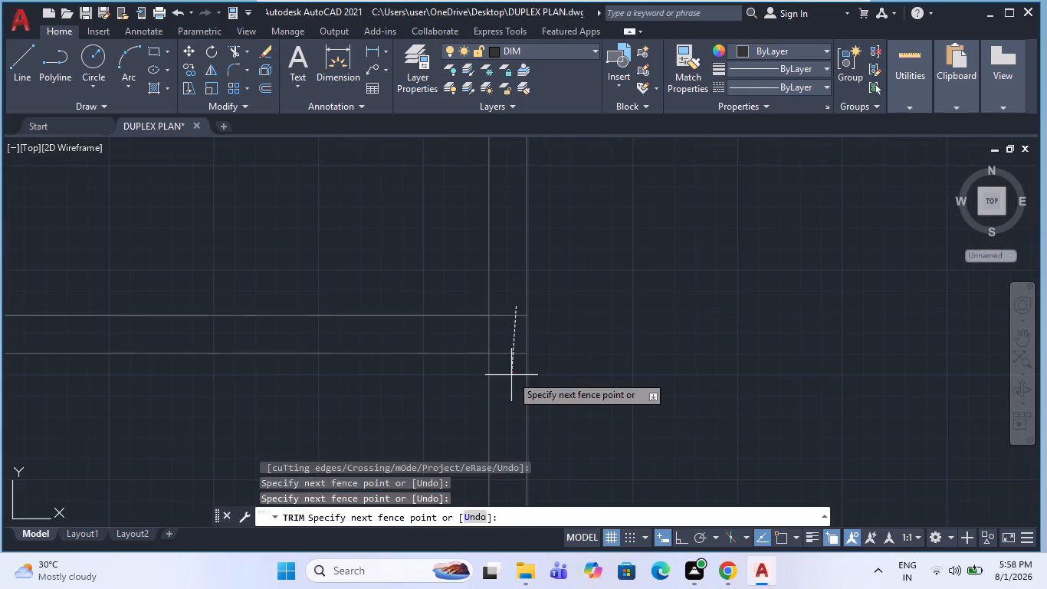
pyautogui.click(511, 376)
pyautogui.press('Escape')
pyautogui.scroll(-4, 510, 378)
pyautogui.press('Escape')
# Replace KITCHEN in the room label with BEDROOM-2 on its own line above the dimensions, and narrow the text frame.
pyautogui.doubleClick(440, 314)
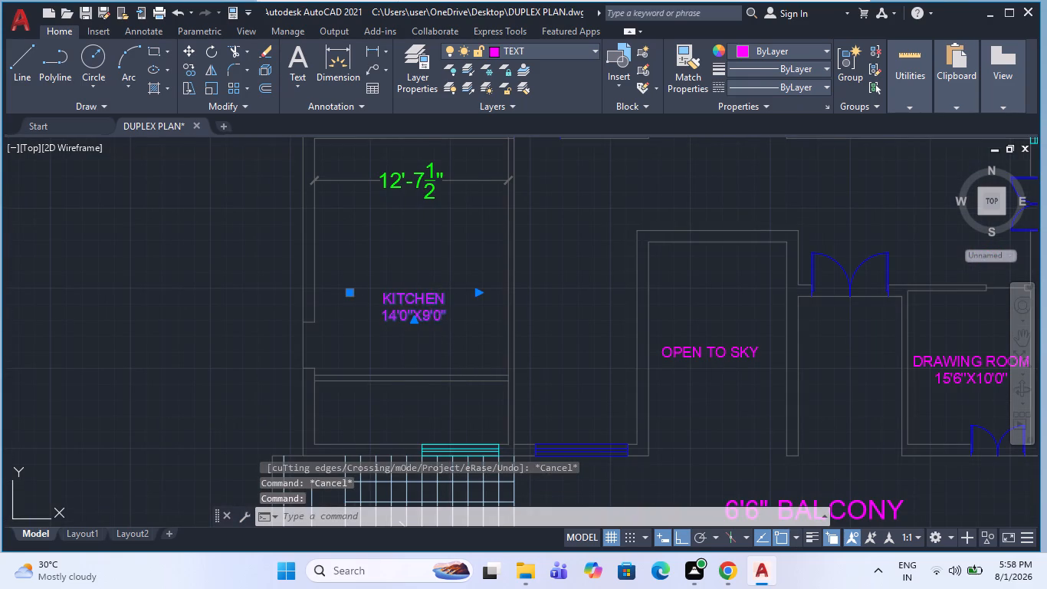
pyautogui.scroll(2, 428, 303)
pyautogui.moveTo(474, 294); pyautogui.dragTo(337, 291)
pyautogui.click(337, 291)
pyautogui.moveTo(480, 294); pyautogui.dragTo(288, 309)
pyautogui.write('BED T')
pyautogui.press('BackSpace')
pyautogui.press('r')
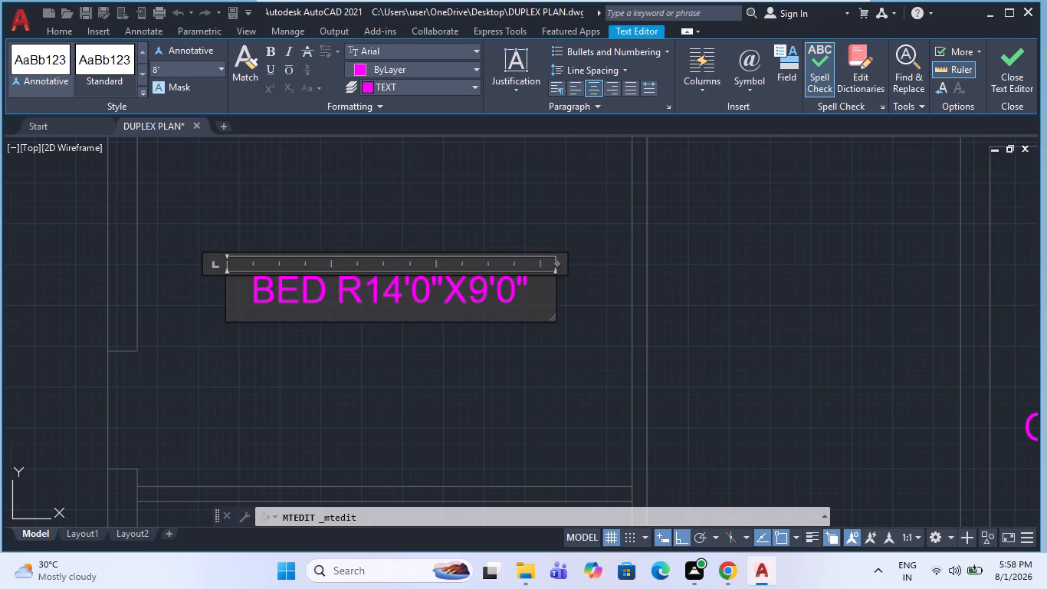
pyautogui.write('OOM-2')
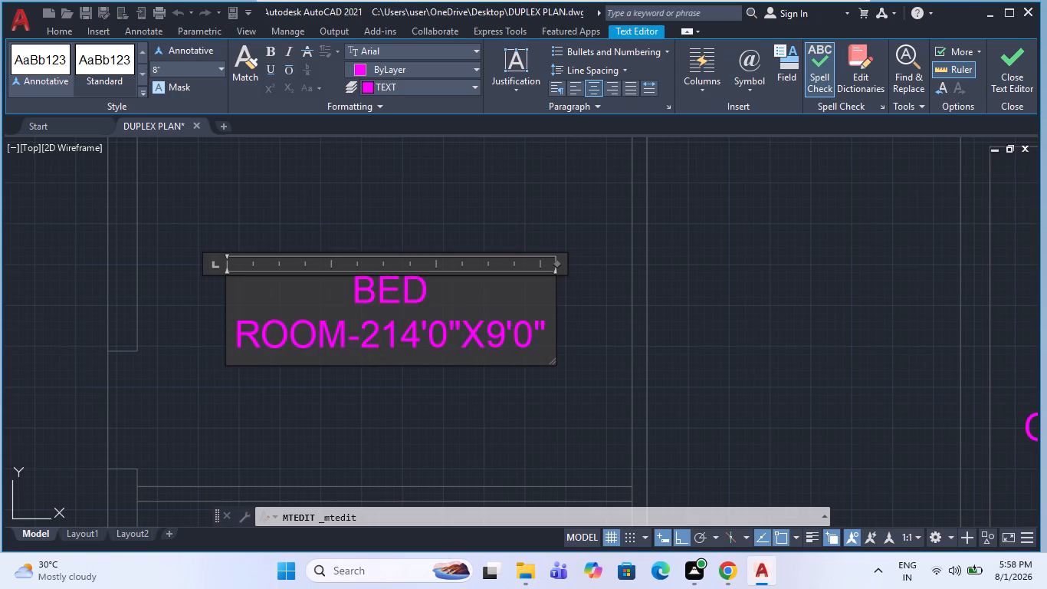
pyautogui.click(353, 297)
pyautogui.press('BackSpace')
pyautogui.click(237, 345)
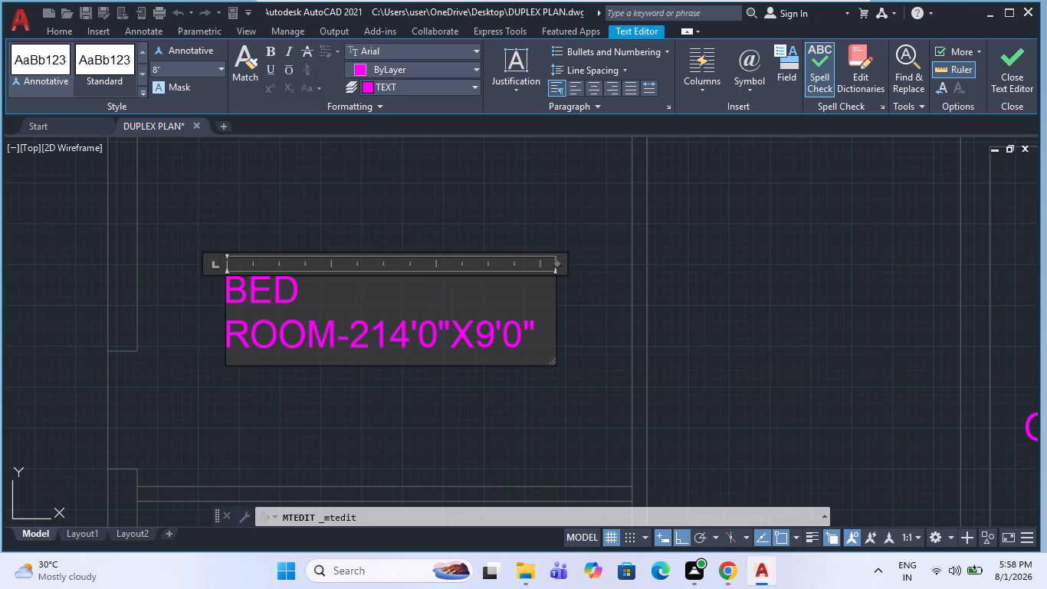
pyautogui.click(234, 349)
pyautogui.press('BackSpace')
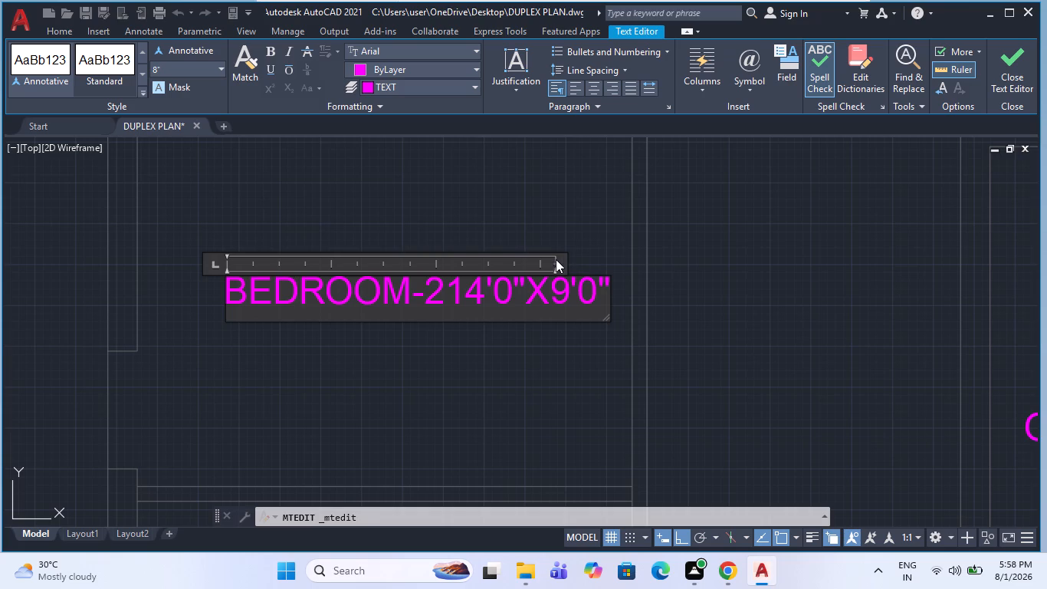
pyautogui.click(443, 301)
pyautogui.press('Return')
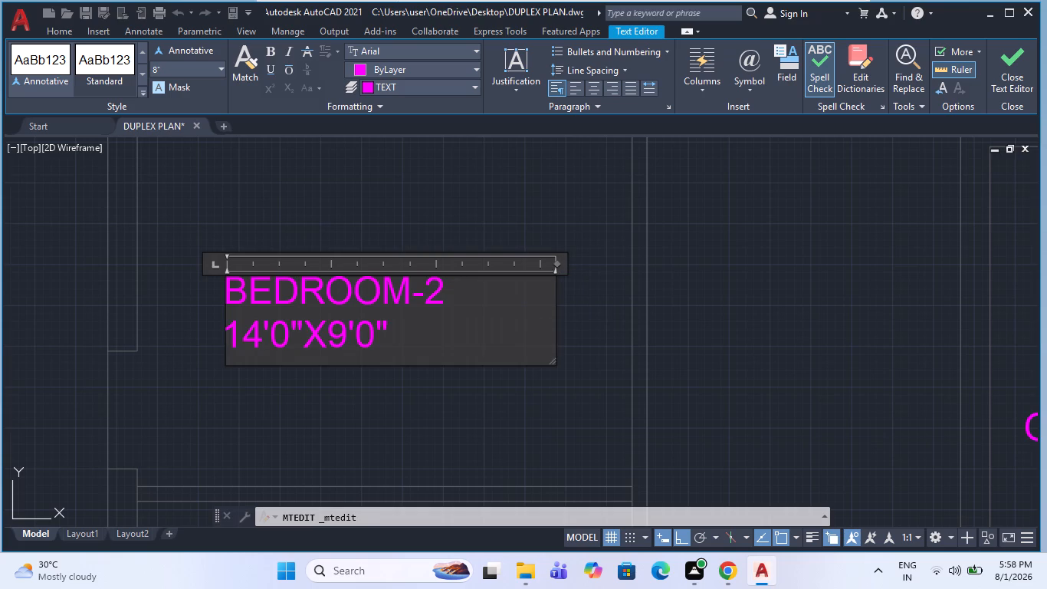
pyautogui.moveTo(557, 263); pyautogui.dragTo(460, 285)
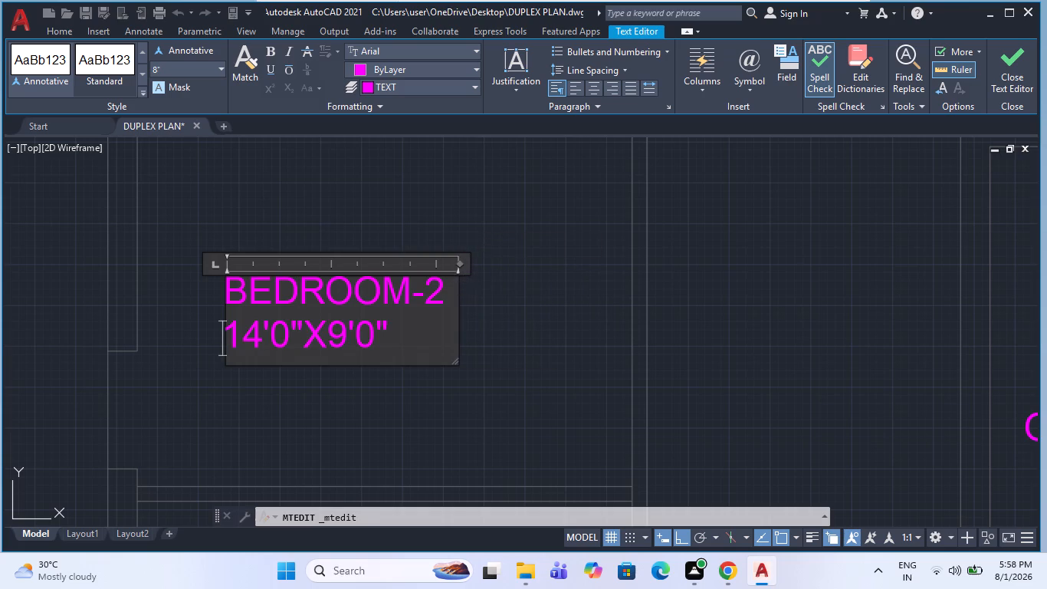
# Change the label's room size to 12'7 1/2"X15'5".
pyautogui.scroll(-1, 445, 344)
pyautogui.scroll(1, 370, 338)
pyautogui.moveTo(332, 350); pyautogui.dragTo(283, 361)
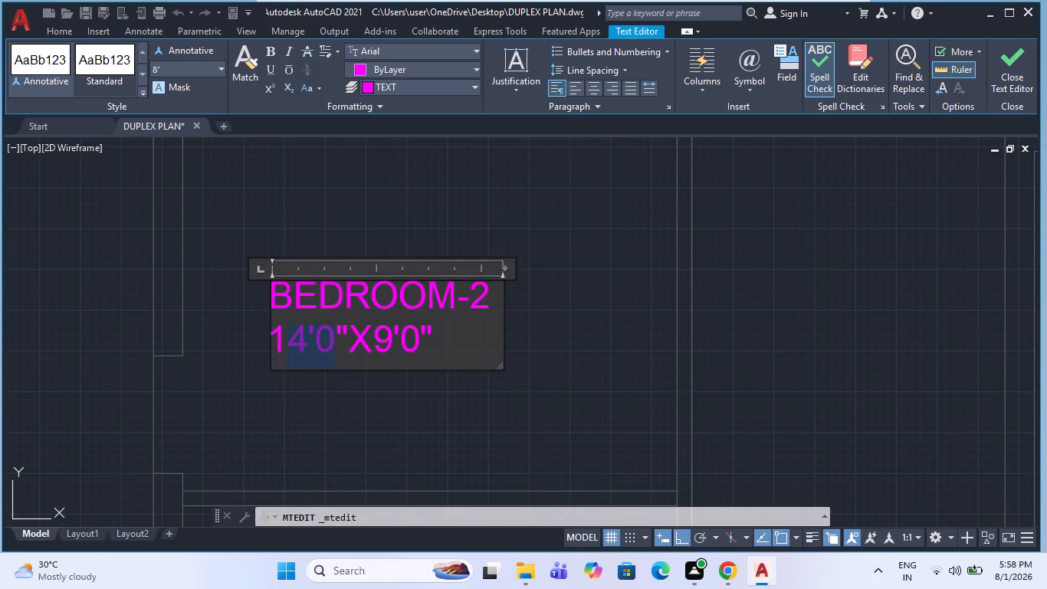
pyautogui.write("2'7")
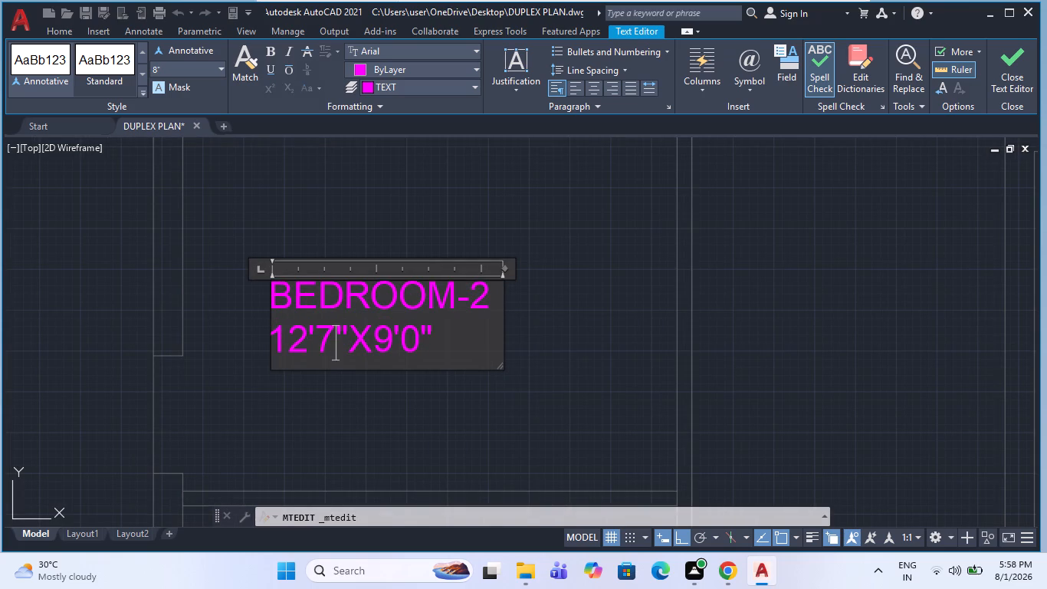
pyautogui.press('space')
pyautogui.write('1/2"')
pyautogui.press('Right')
pyautogui.press('BackSpace')
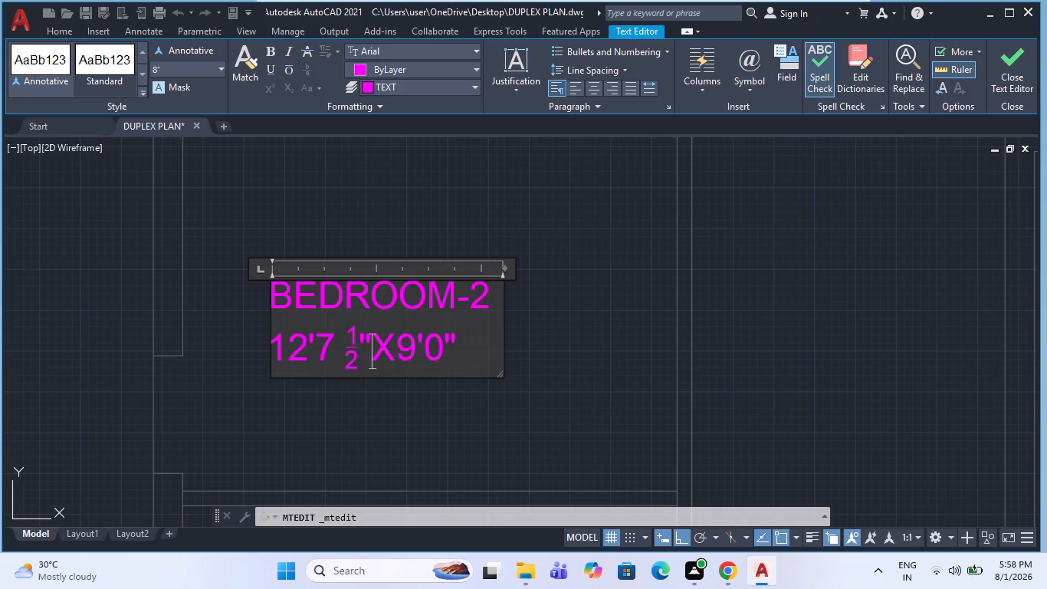
pyautogui.moveTo(424, 364); pyautogui.dragTo(392, 369)
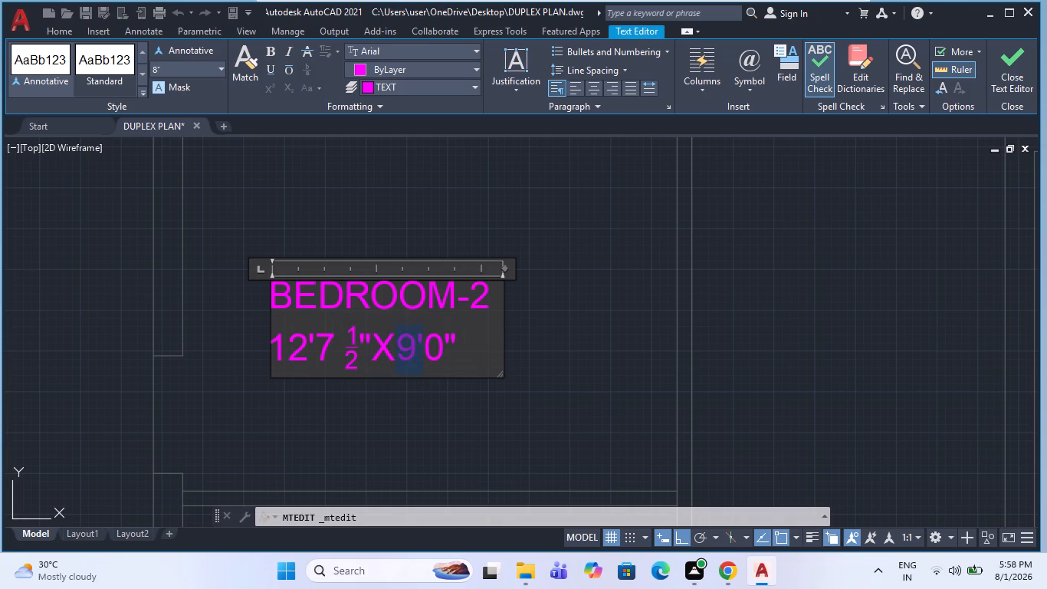
pyautogui.press('1')
pyautogui.press('5')
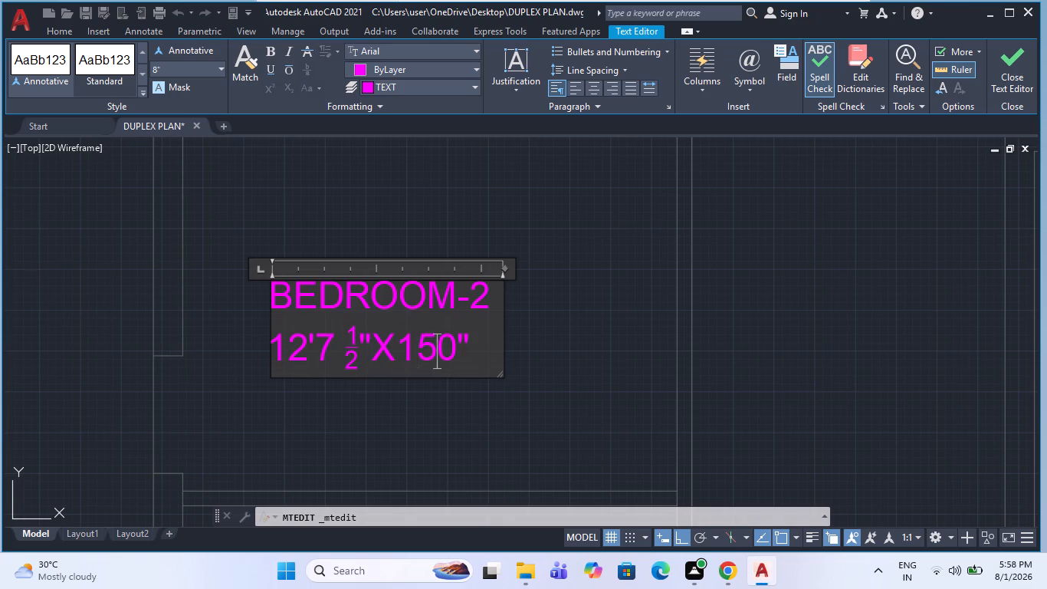
pyautogui.press("'")
pyautogui.moveTo(463, 353); pyautogui.dragTo(446, 362)
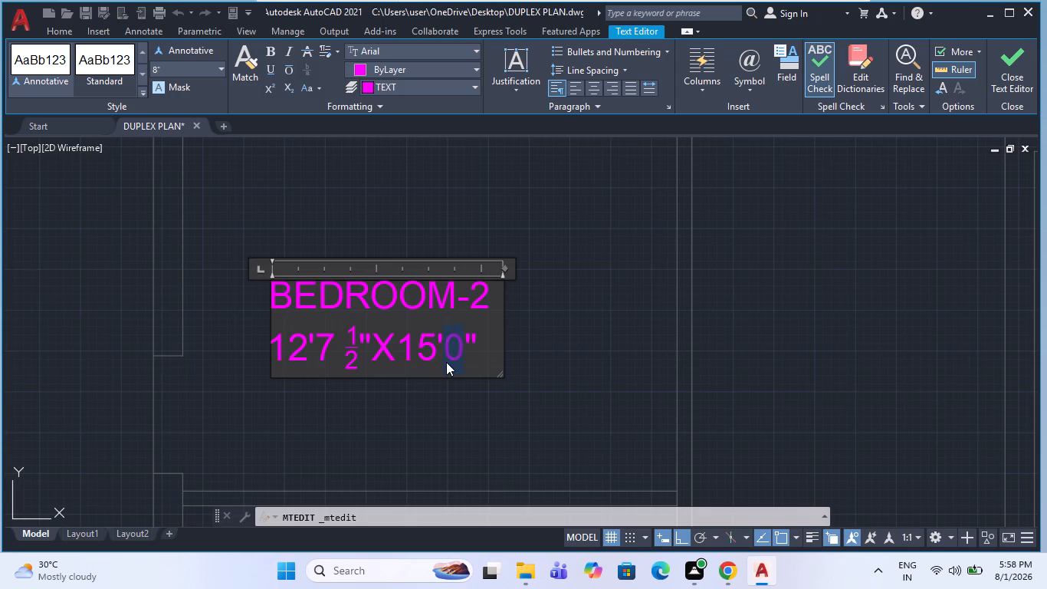
pyautogui.press('5')
pyautogui.click(530, 316)
# Delete the horizontal width dimension inside BEDROOM-2.
pyautogui.scroll(-2, 371, 393)
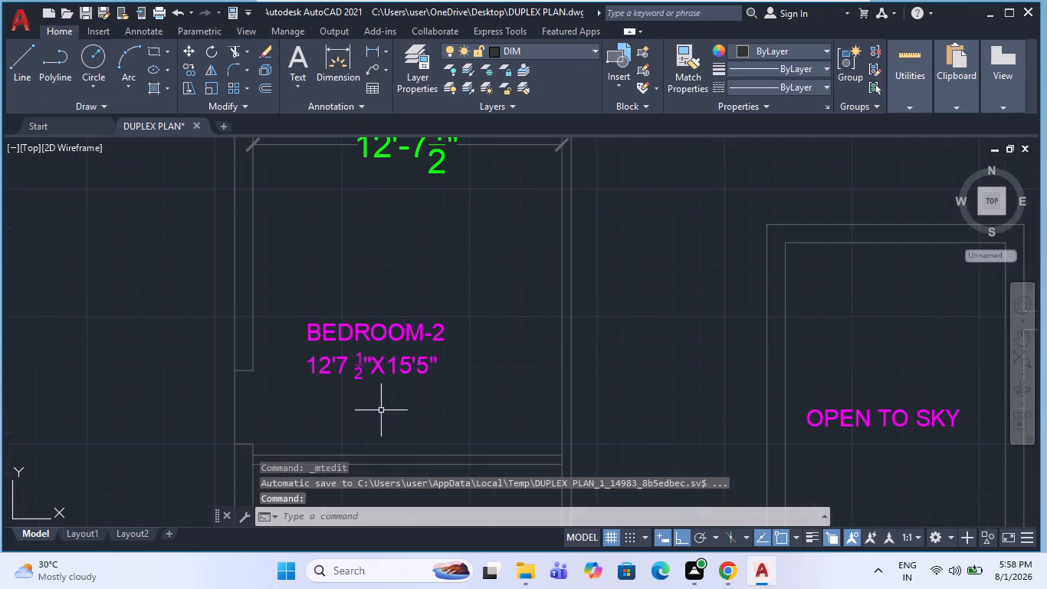
pyautogui.press('Escape')
pyautogui.scroll(-2, 304, 382)
pyautogui.click(369, 291)
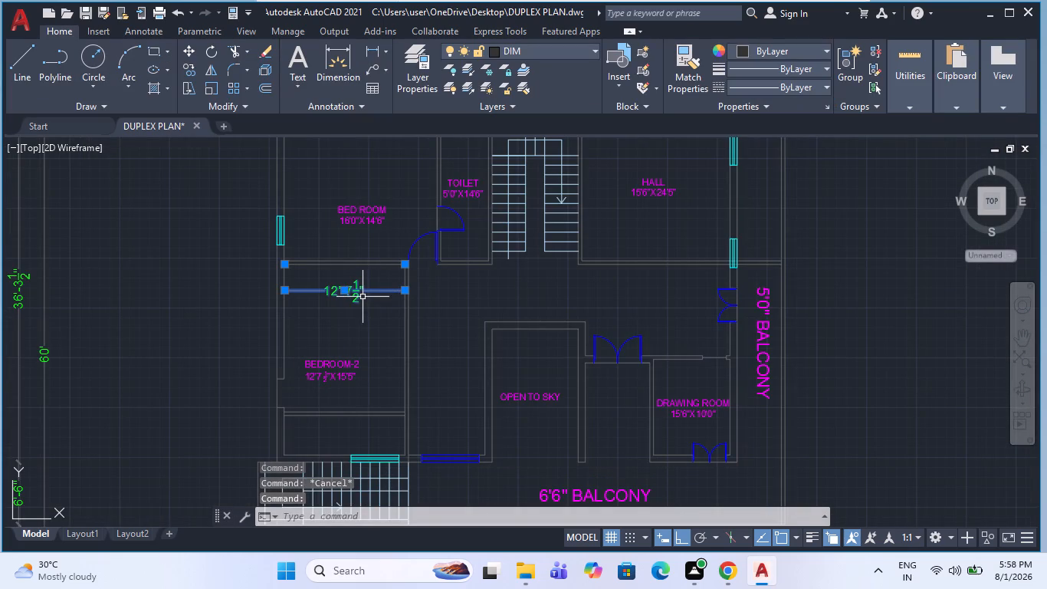
pyautogui.press('Delete')
# Move the BEDROOM-2 label upward towards the middle of the room and nudge it slightly east.
pyautogui.click(333, 368)
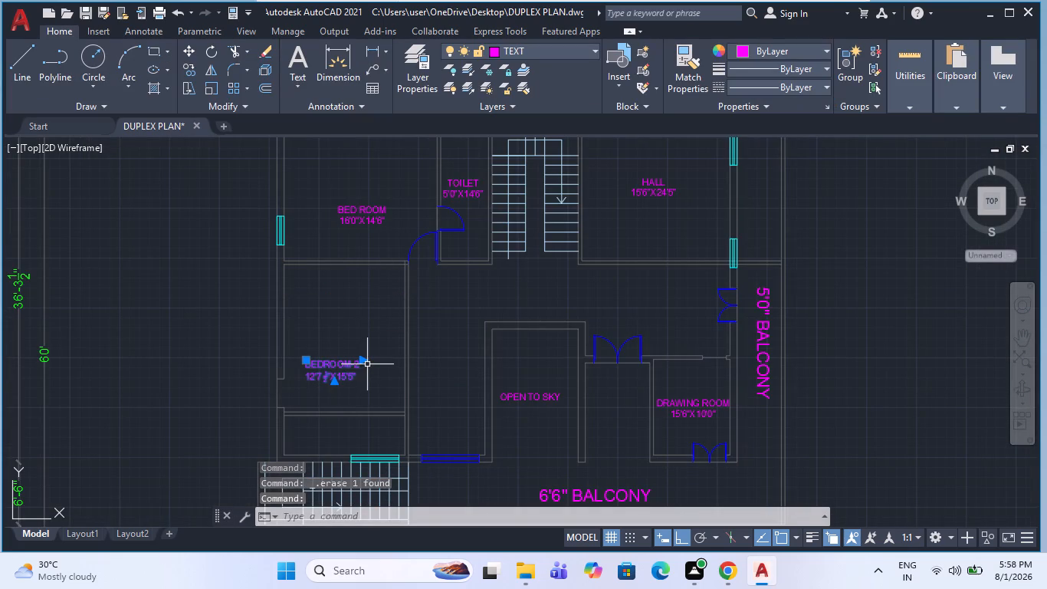
pyautogui.press('m')
pyautogui.press('space')
pyautogui.click(358, 366)
pyautogui.click(384, 333)
pyautogui.press('Escape')
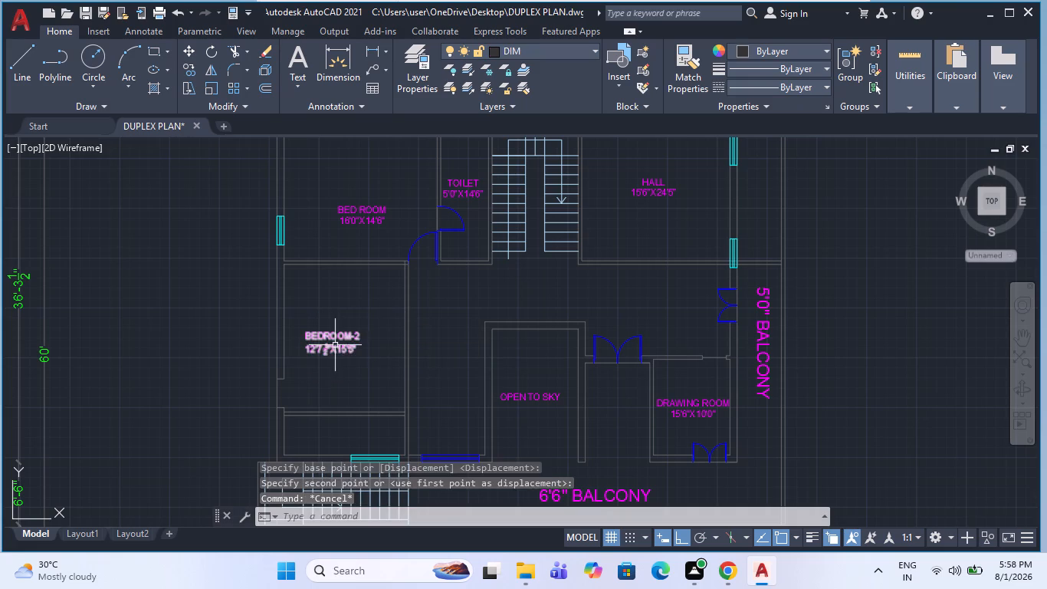
pyautogui.click(335, 345)
pyautogui.press('m')
pyautogui.press('space')
pyautogui.click(441, 354)
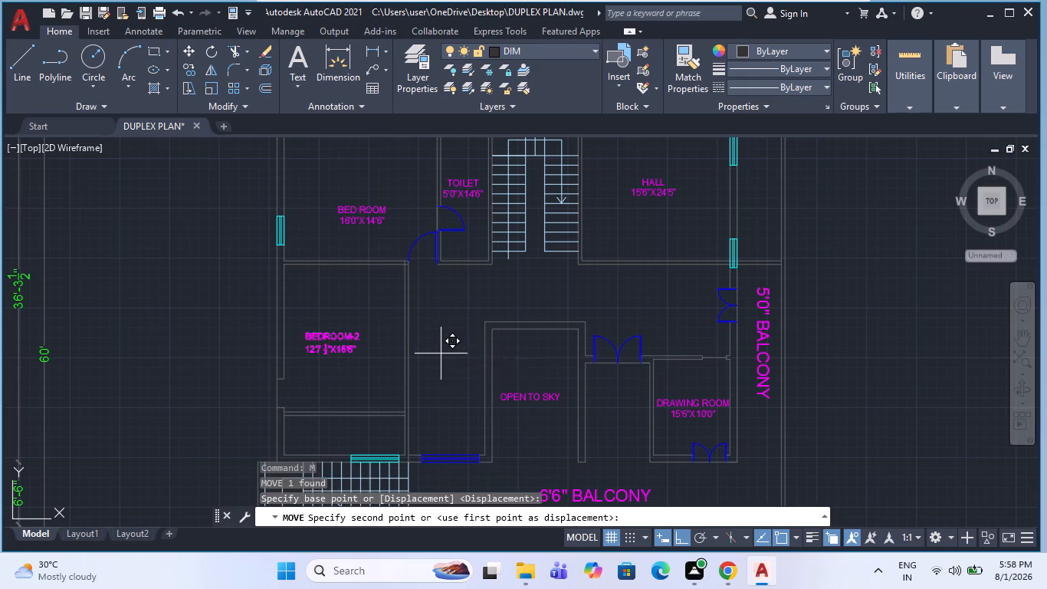
pyautogui.click(448, 356)
pyautogui.press('Escape')
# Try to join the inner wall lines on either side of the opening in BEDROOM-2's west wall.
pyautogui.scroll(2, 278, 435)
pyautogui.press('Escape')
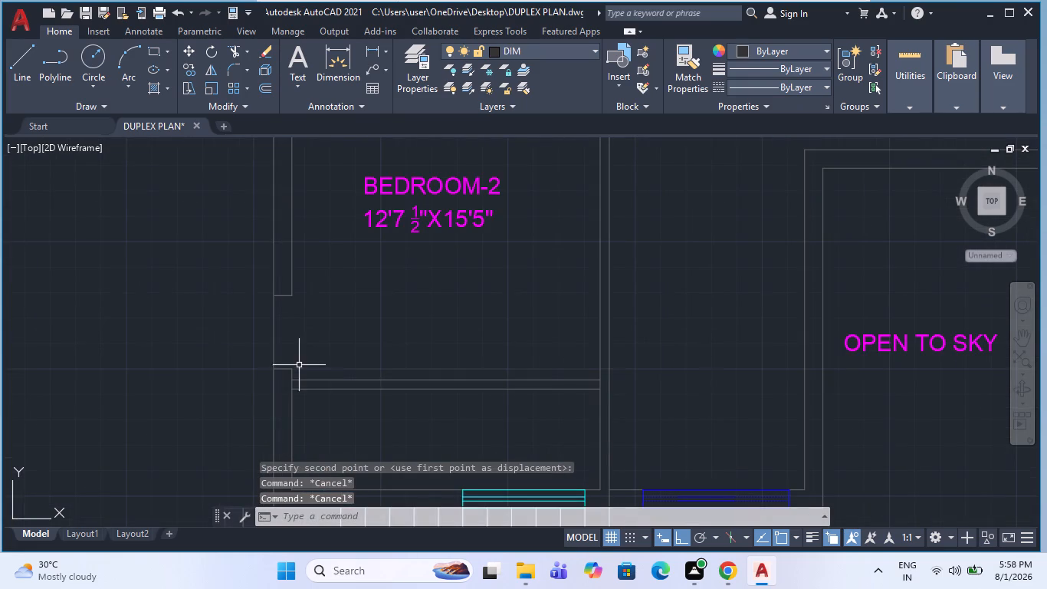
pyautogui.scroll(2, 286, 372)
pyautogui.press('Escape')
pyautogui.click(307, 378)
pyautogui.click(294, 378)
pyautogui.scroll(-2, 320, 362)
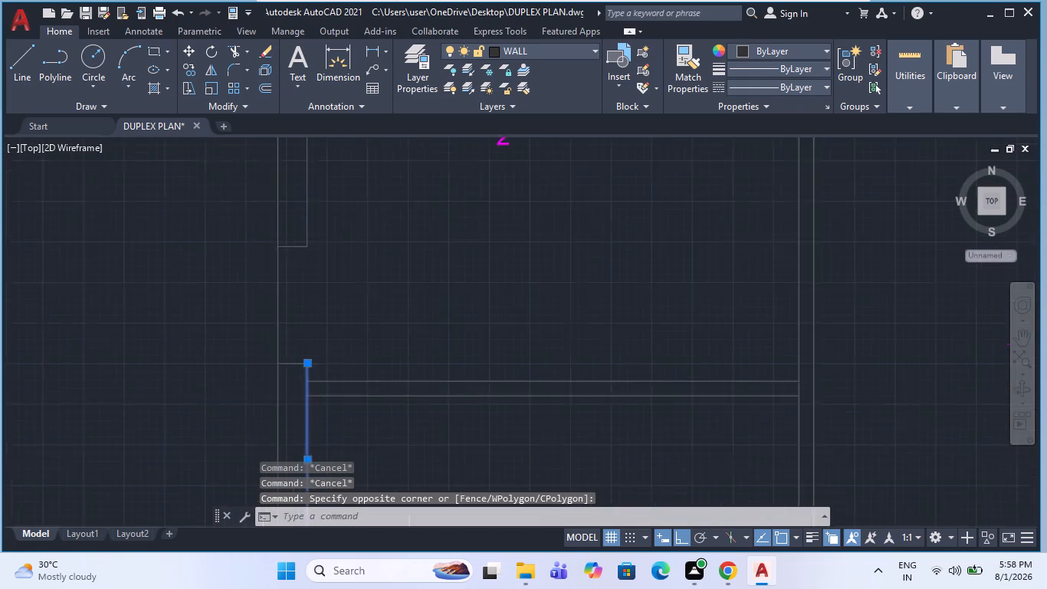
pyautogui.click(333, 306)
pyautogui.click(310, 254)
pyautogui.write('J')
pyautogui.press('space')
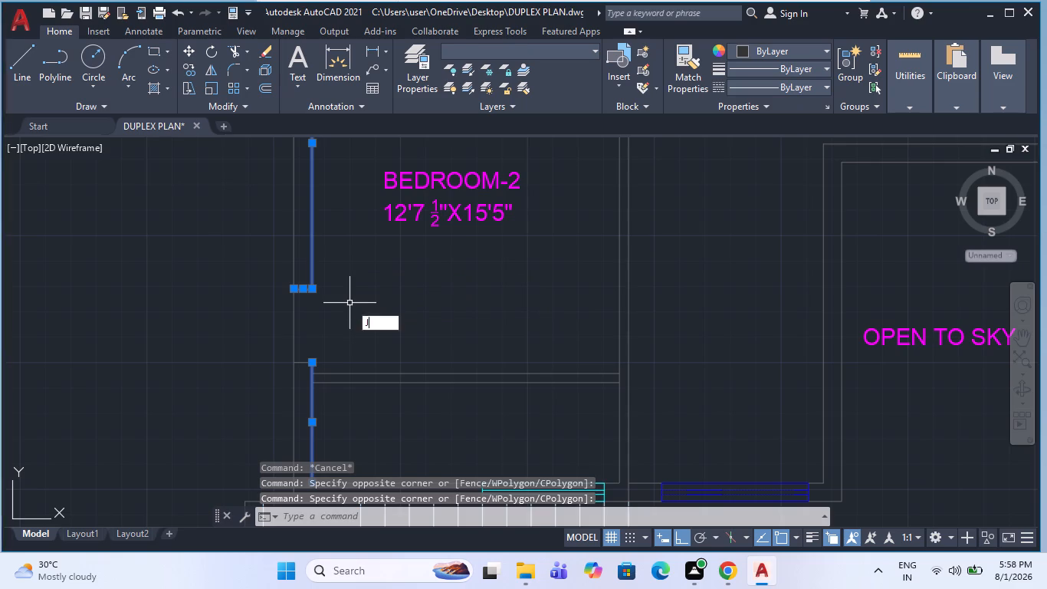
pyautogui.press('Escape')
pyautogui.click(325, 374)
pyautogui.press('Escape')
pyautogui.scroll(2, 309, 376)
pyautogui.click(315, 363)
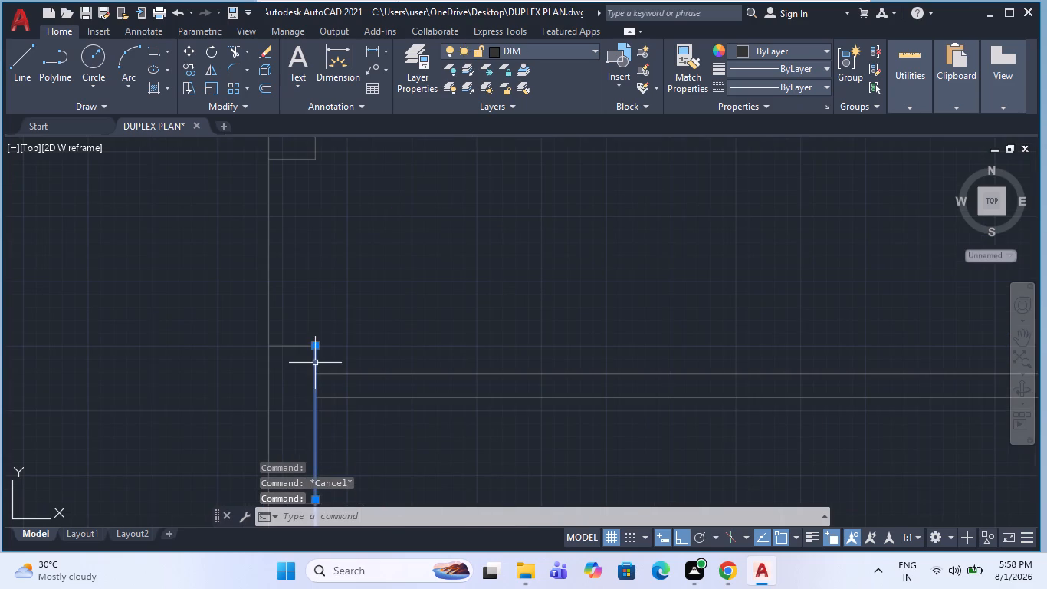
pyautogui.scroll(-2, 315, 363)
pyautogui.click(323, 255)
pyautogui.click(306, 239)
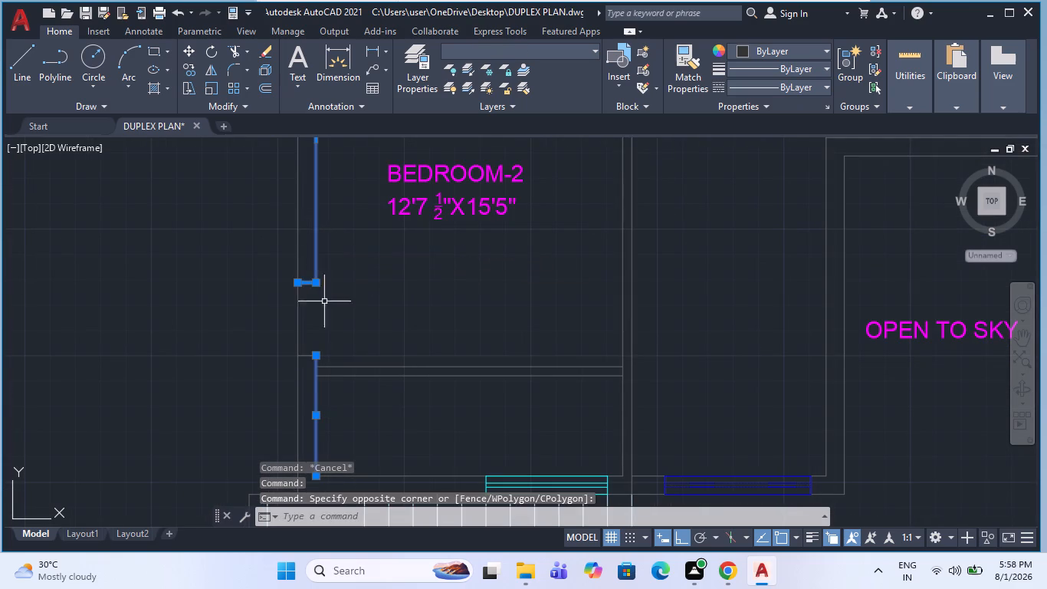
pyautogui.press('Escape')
# Trim away the upper jamb line of the opening in BEDROOM-2's west wall.
pyautogui.scroll(2, 295, 306)
pyautogui.press('Escape')
pyautogui.press('t')
pyautogui.press('r')
pyautogui.press('space')
pyautogui.moveTo(314, 237); pyautogui.dragTo(320, 285)
pyautogui.press('Escape')
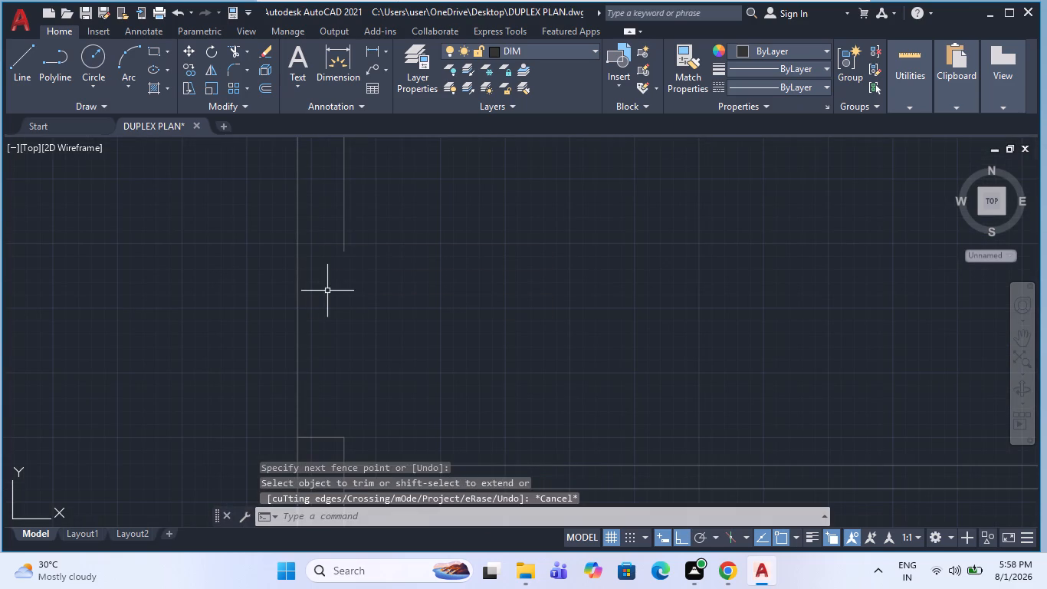
# Draw a vertical line closing the gap in the inner face of BEDROOM-2's west wall.
pyautogui.press('l')
pyautogui.press('space')
pyautogui.click(346, 258)
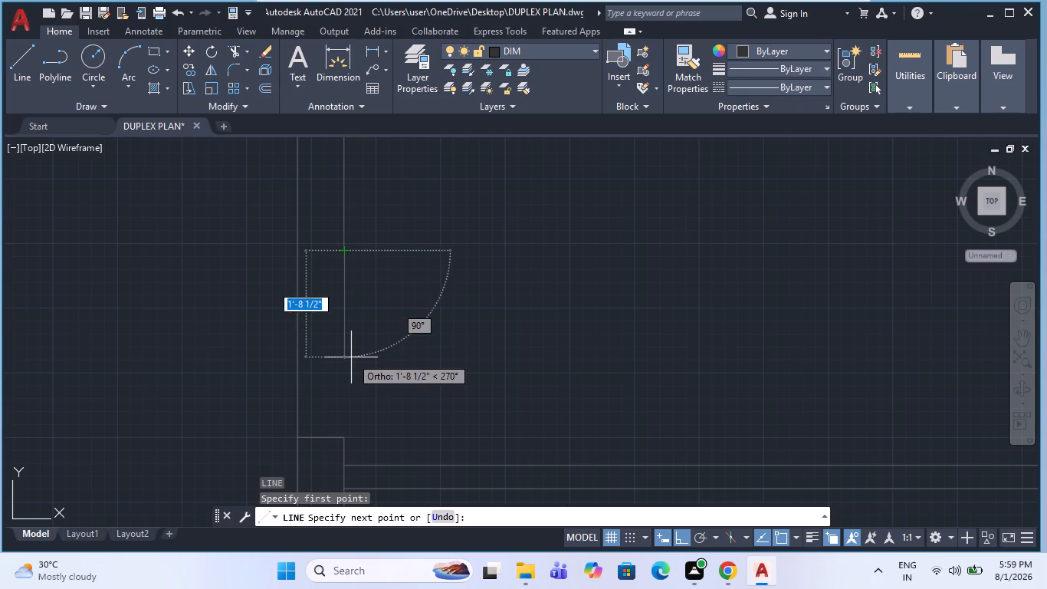
pyautogui.click(346, 439)
pyautogui.press('Escape')
# Join the new closing line with the adjacent inner wall lines of BEDROOM-2's west wall.
pyautogui.click(355, 458)
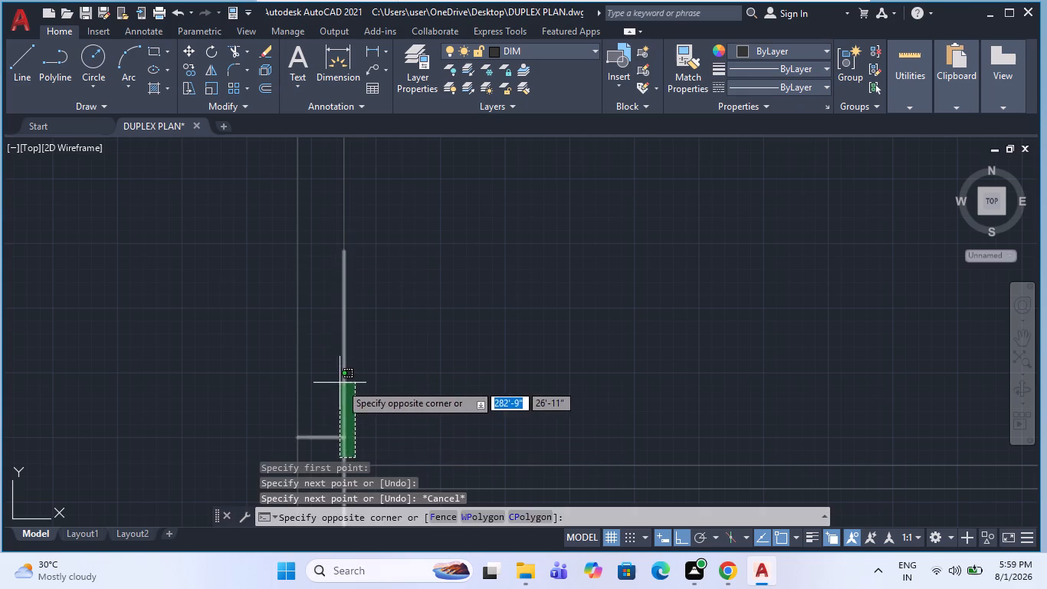
pyautogui.press('Escape')
pyautogui.click(343, 450)
pyautogui.click(349, 373)
pyautogui.click(336, 167)
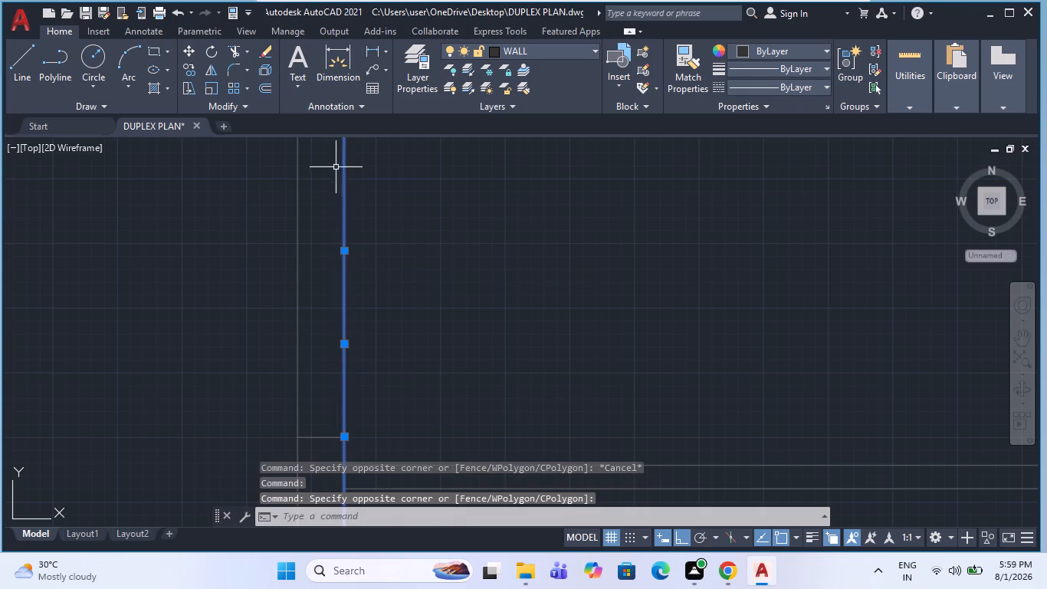
pyautogui.scroll(-1, 330, 318)
pyautogui.write('J')
pyautogui.press('space')
pyautogui.click(338, 340)
pyautogui.press('Escape')
pyautogui.scroll(-2, 319, 318)
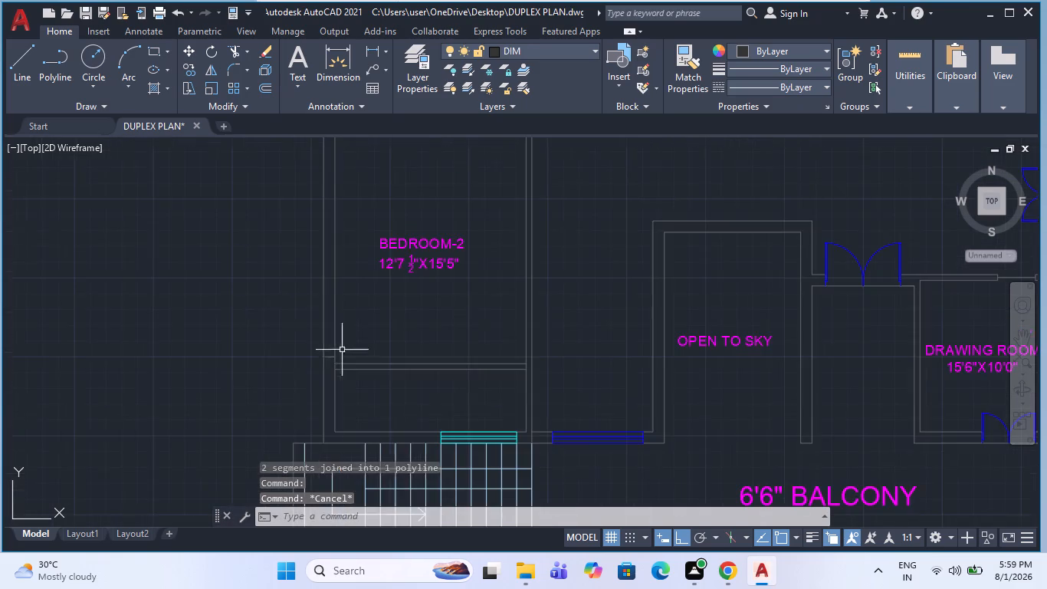
# Delete the leftover short jamb line across BEDROOM-2's west wall just above the partition.
pyautogui.press('Escape')
pyautogui.scroll(2, 330, 380)
pyautogui.press('Escape')
pyautogui.click(330, 325)
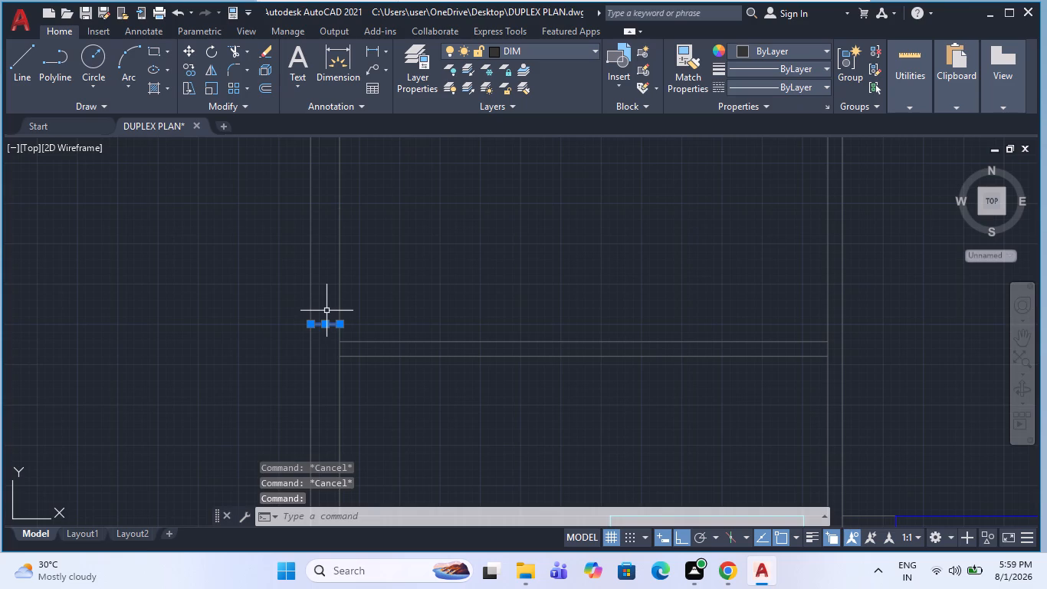
pyautogui.press('Delete')
pyautogui.scroll(-3, 309, 341)
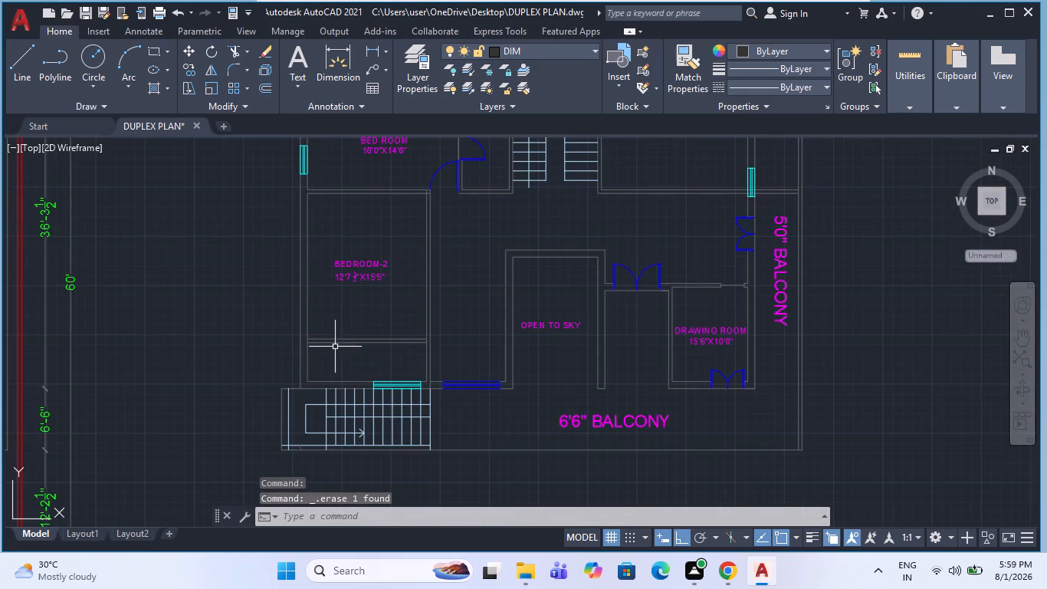
# Trim the inner west wall line between the two partition lines where BEDROOM-2's partition meets the wall.
pyautogui.scroll(2, 330, 346)
pyautogui.press('Escape')
pyautogui.write('TR')
pyautogui.press('space')
pyautogui.scroll(3, 276, 334)
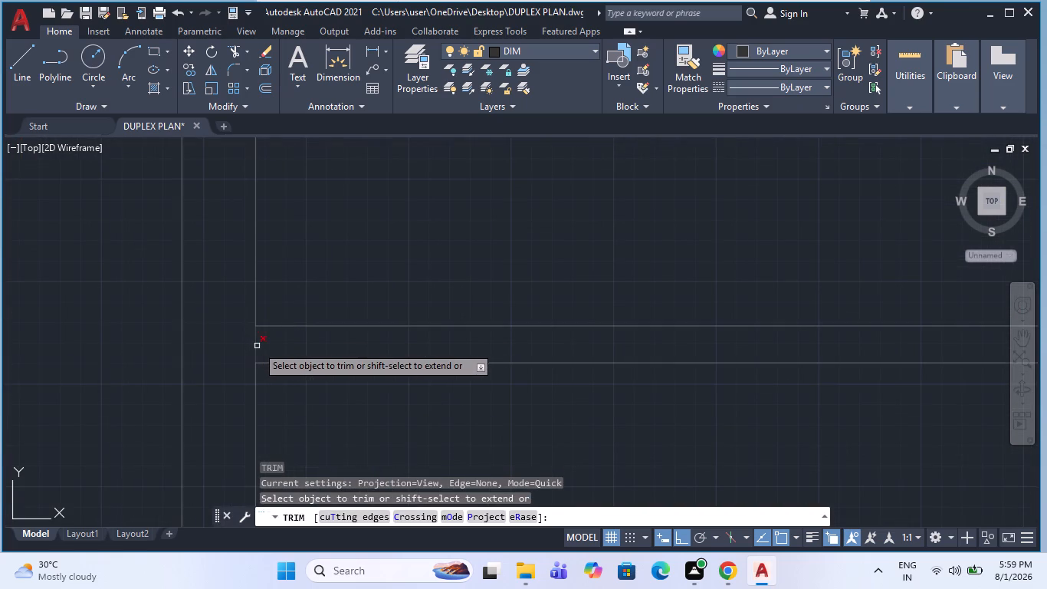
pyautogui.click(257, 346)
pyautogui.press('Escape')
pyautogui.scroll(-5, 237, 351)
pyautogui.press('Escape')
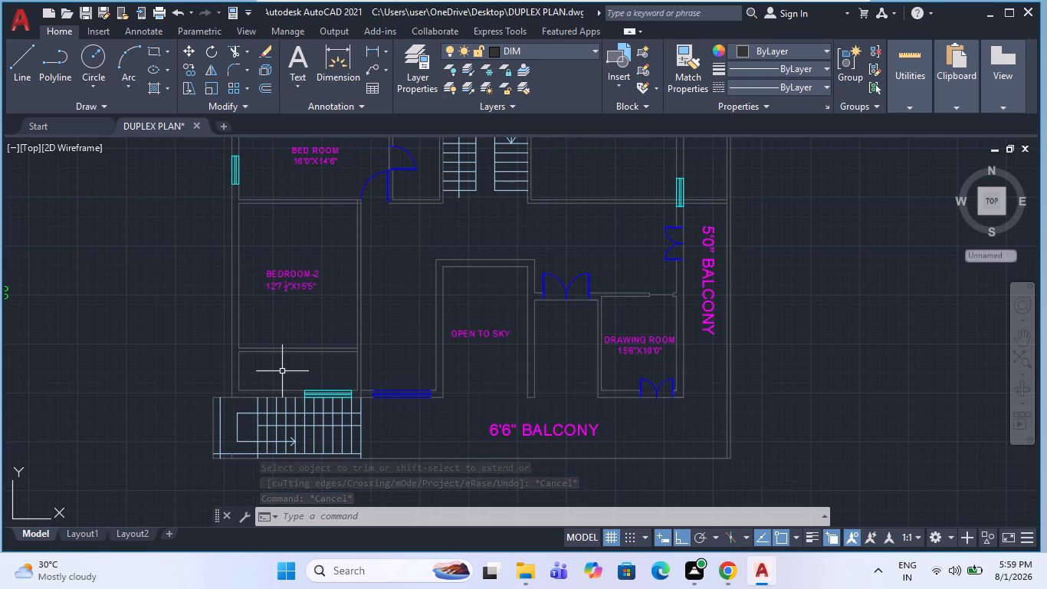
# Offset the inner west wall line of the small room below BEDROOM-2 by 8' to the east.
pyautogui.scroll(2, 255, 356)
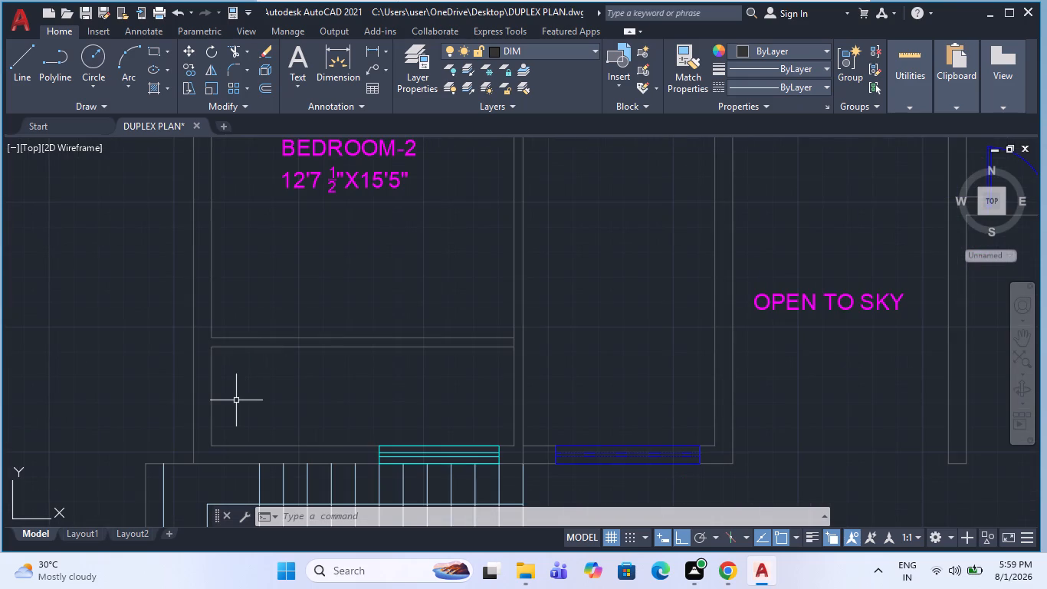
pyautogui.write('O')
pyautogui.press('space')
pyautogui.write("8'")
pyautogui.press('Return')
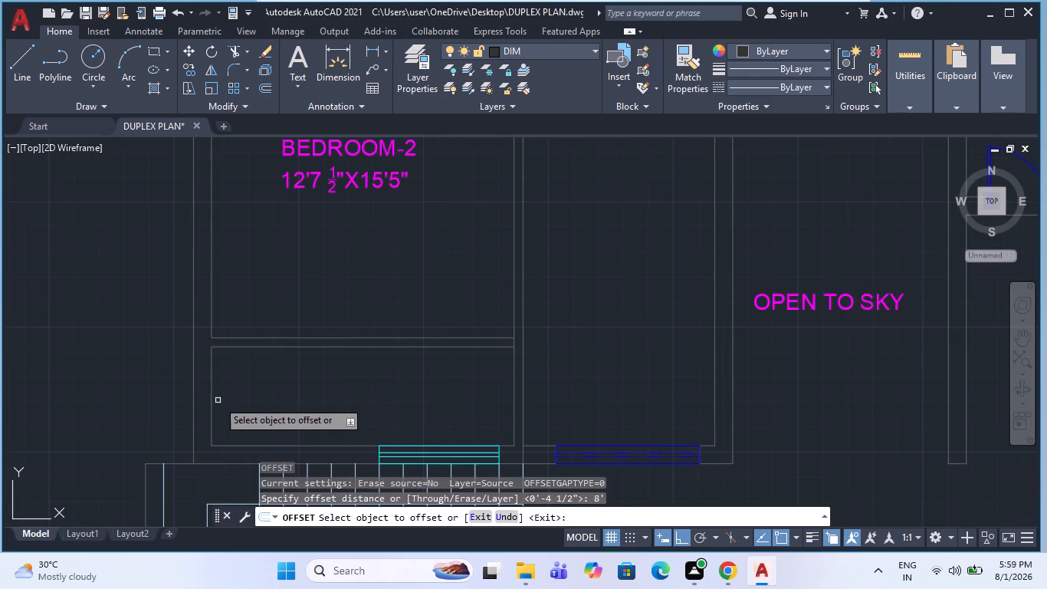
pyautogui.click(212, 404)
pyautogui.click(395, 406)
pyautogui.press('Escape')
# Offset the new vertical line 4.5" to the east to form the dividing wall in the small room.
pyautogui.write('O')
pyautogui.press('space')
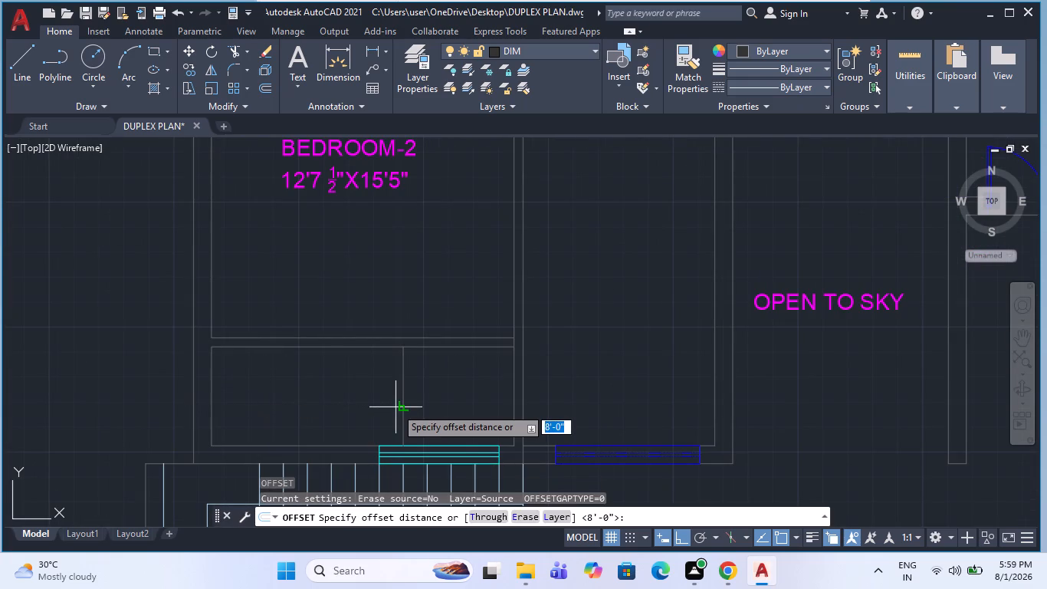
pyautogui.write('4.')
pyautogui.press('5')
pyautogui.hotkey('shift', '"')
pyautogui.press('Return')
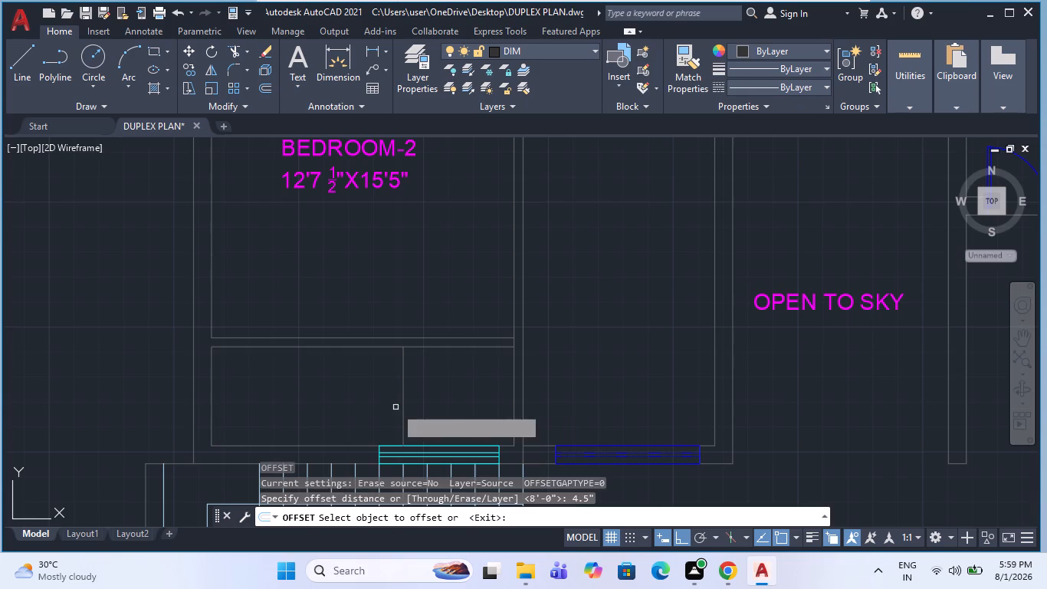
pyautogui.click(402, 400)
pyautogui.click(487, 401)
pyautogui.press('Escape')
pyautogui.scroll(-2, 379, 358)
pyautogui.press('Escape')
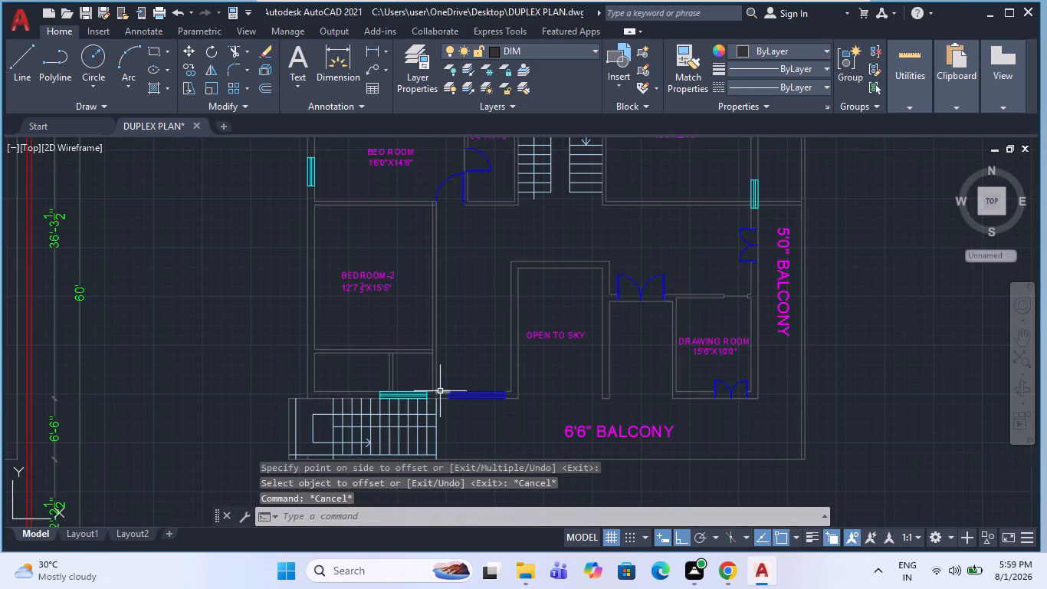
# Move the cyan window out of the small room's south wall, about 16'-11" away to the empty area west of the staircase.
pyautogui.scroll(3, 396, 416)
pyautogui.press('Escape')
pyautogui.click(451, 350)
pyautogui.scroll(-1, 455, 350)
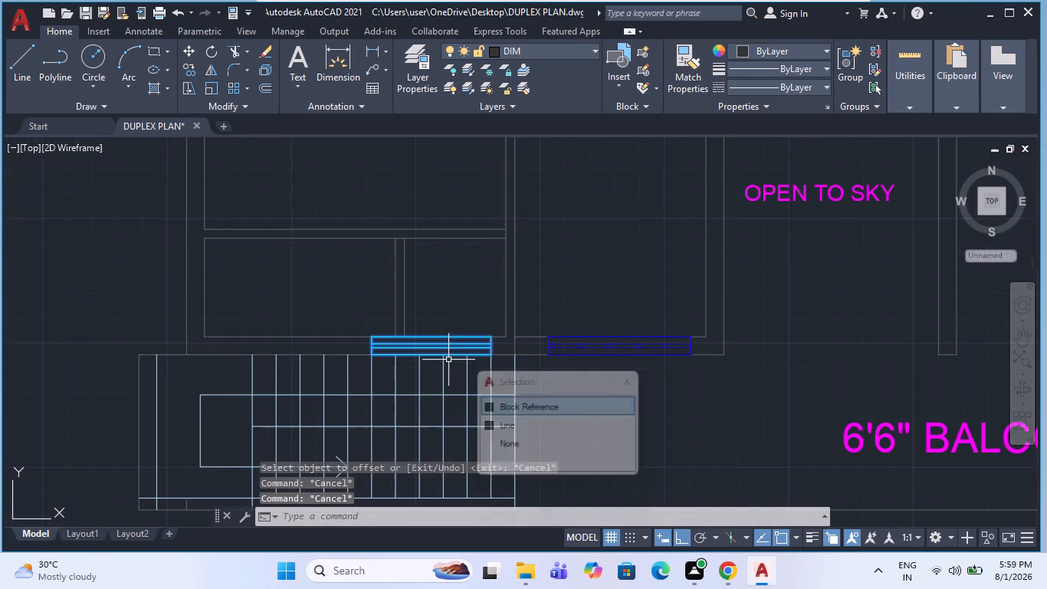
pyautogui.scroll(-1, 448, 360)
pyautogui.press('m')
pyautogui.press('space')
pyautogui.click(586, 285)
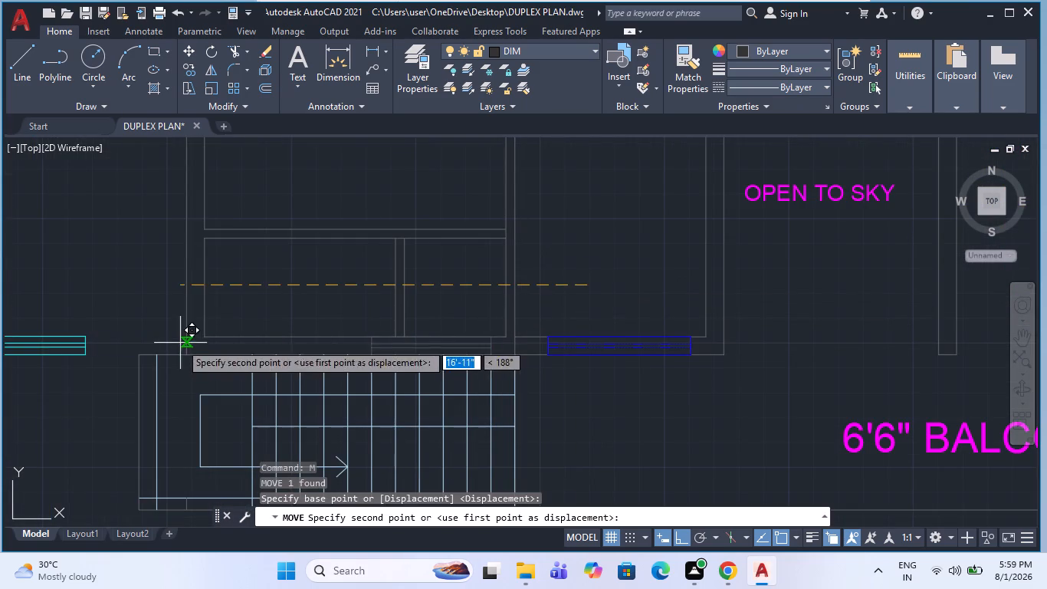
pyautogui.click(180, 343)
pyautogui.press('Escape')
# Trim the two short vertical line stubs at the southwest corner of the external staircase.
pyautogui.scroll(-2, 277, 331)
pyautogui.scroll(2, 199, 360)
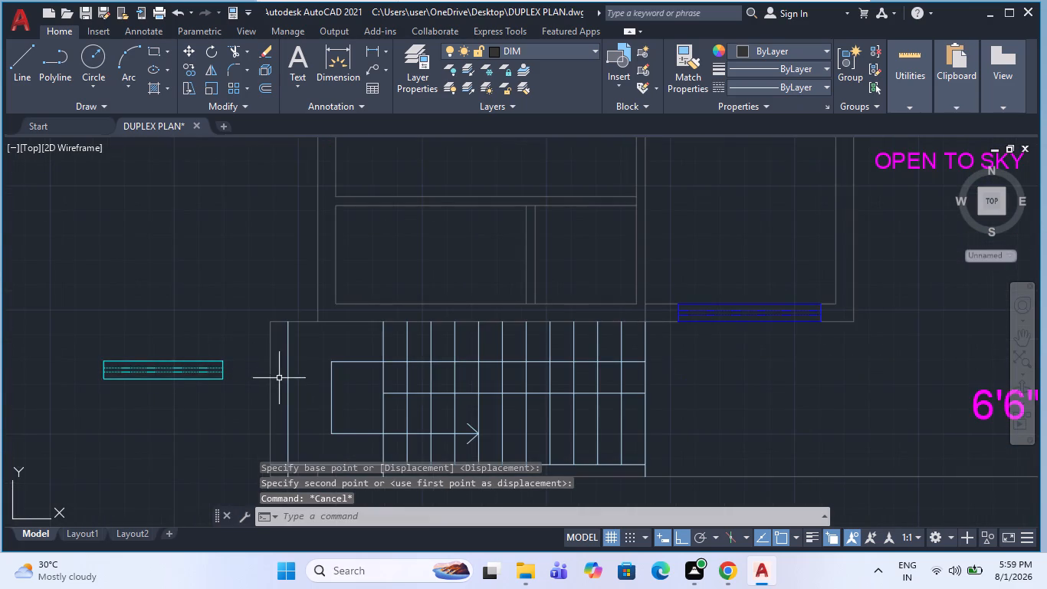
pyautogui.scroll(-2, 290, 330)
pyautogui.scroll(3, 286, 393)
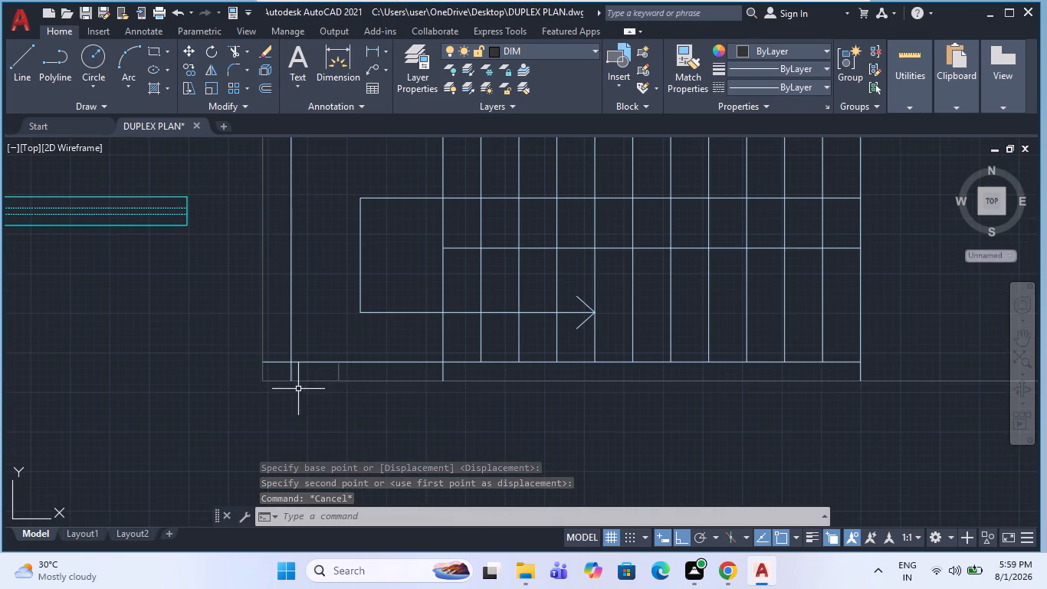
pyautogui.write('TR')
pyautogui.press('space')
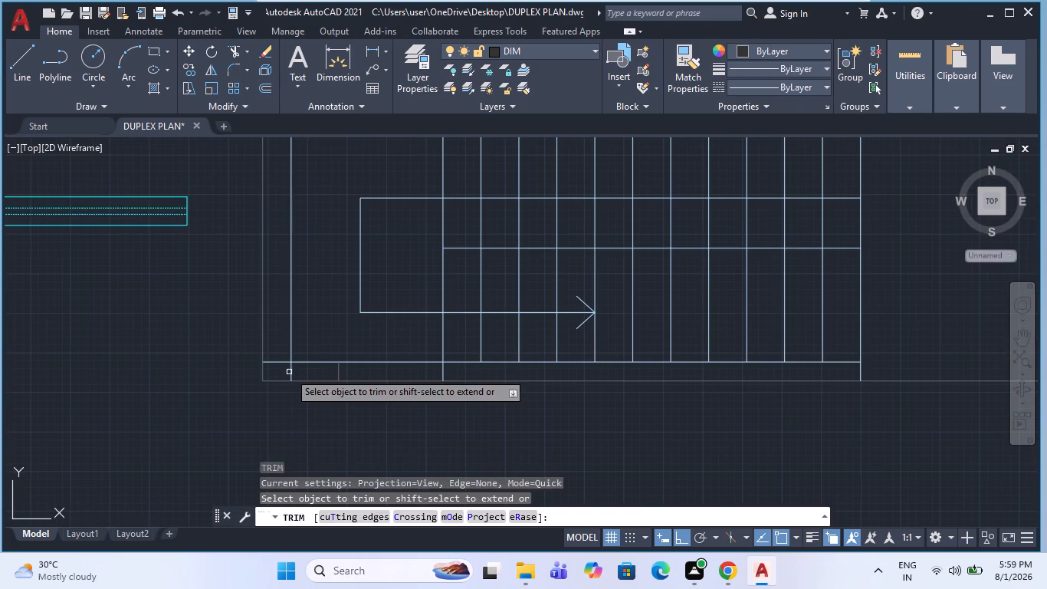
pyautogui.click(289, 372)
pyautogui.press('Escape')
pyautogui.press('space')
pyautogui.moveTo(342, 370); pyautogui.dragTo(335, 370)
pyautogui.click(316, 373)
pyautogui.press('Escape')
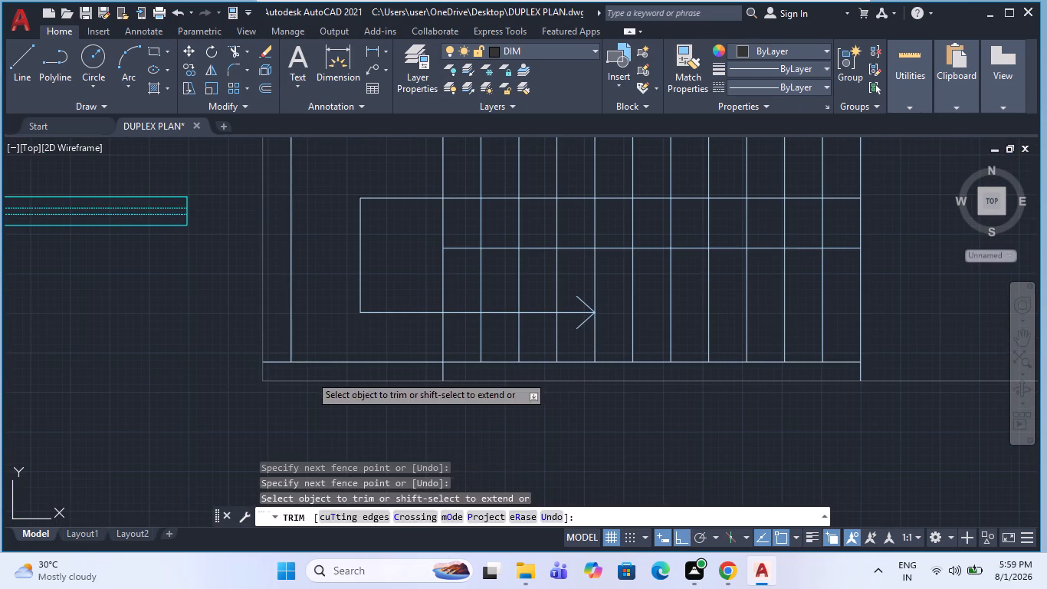
# Rename the HALL label on the copied plan as BEDROOM-3, keeping the room size on its own line.
pyautogui.scroll(-2, 281, 397)
pyautogui.scroll(-2, 189, 422)
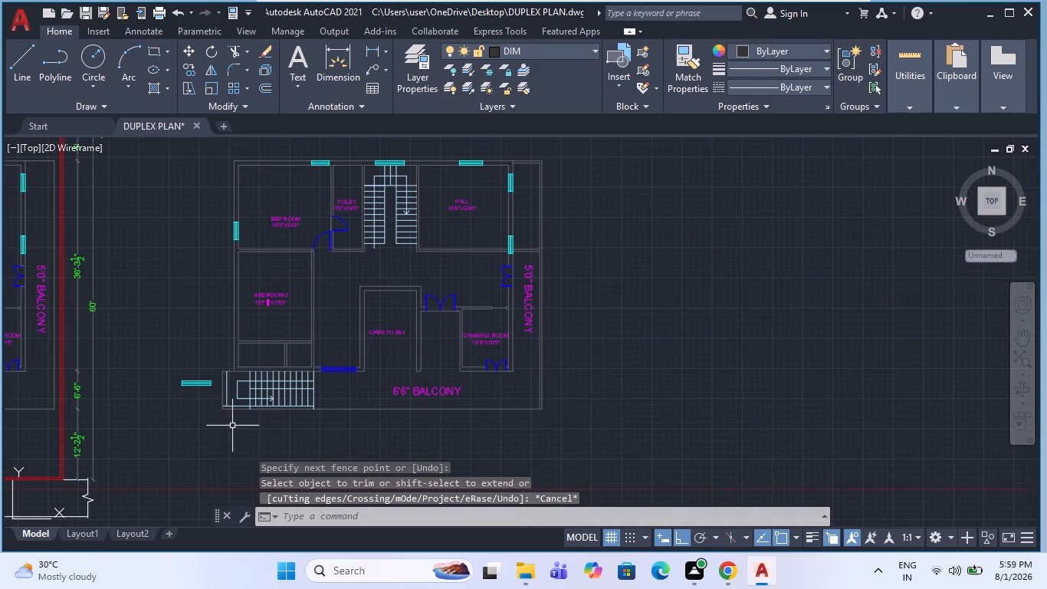
pyautogui.scroll(-1, 464, 364)
pyautogui.press('Escape')
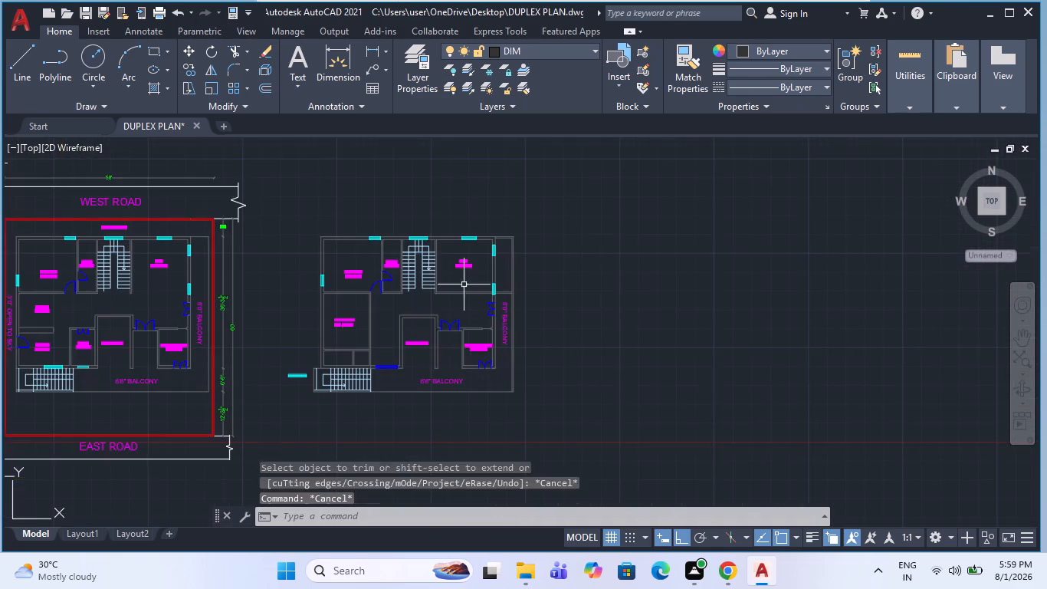
pyautogui.scroll(3, 464, 281)
pyautogui.doubleClick(464, 232)
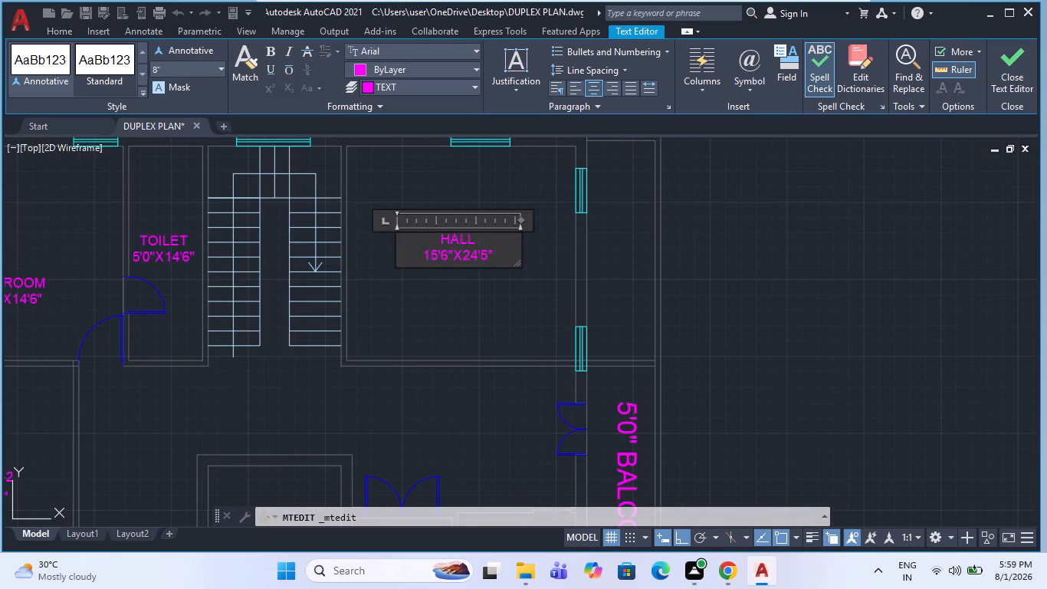
pyautogui.scroll(1, 501, 248)
pyautogui.moveTo(475, 242); pyautogui.dragTo(390, 242)
pyautogui.write('BEDROOM')
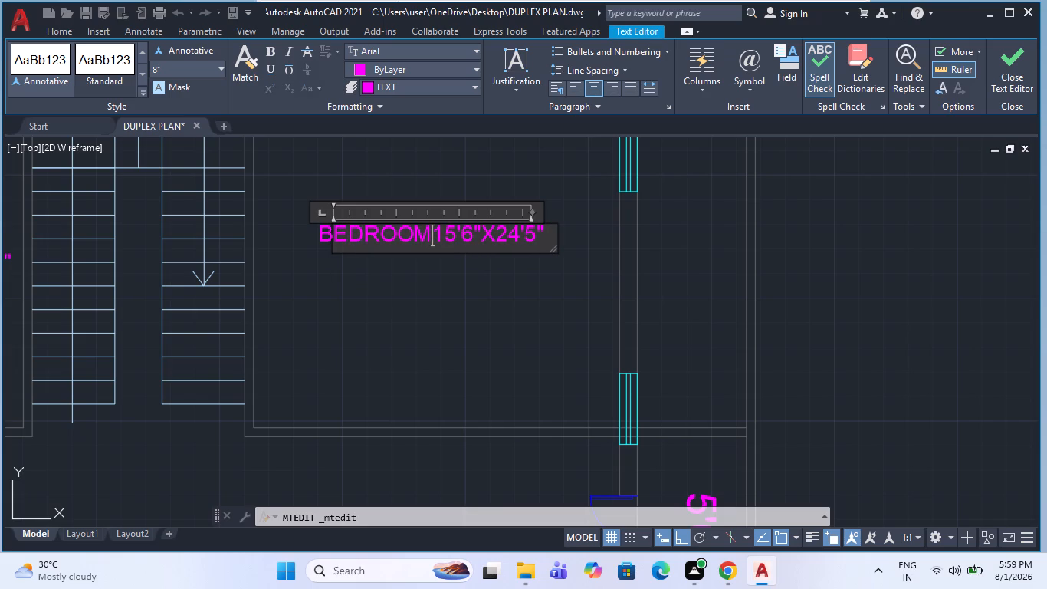
pyautogui.write('-3')
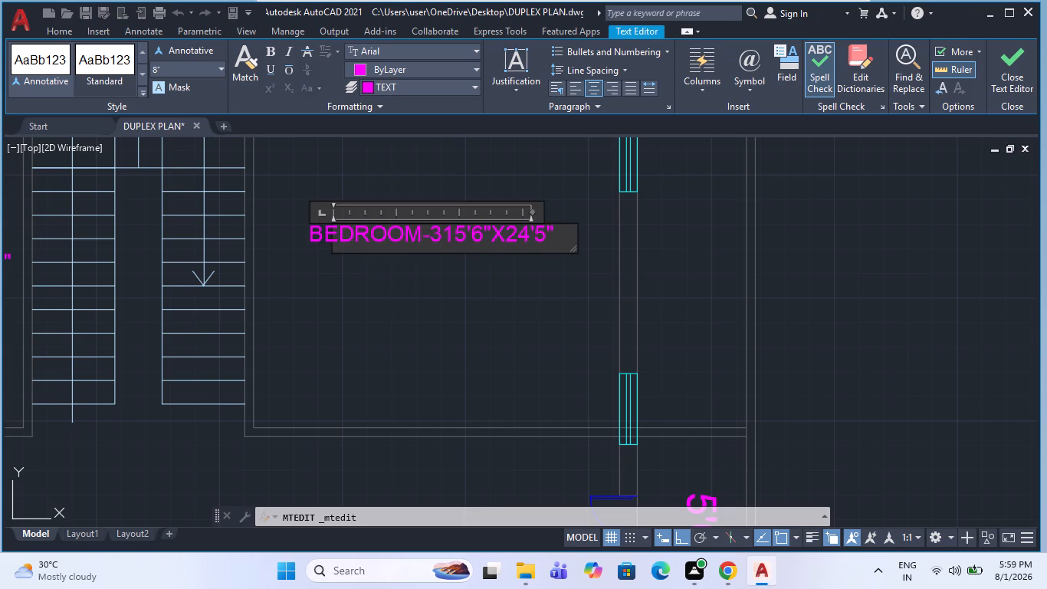
pyautogui.press('Return')
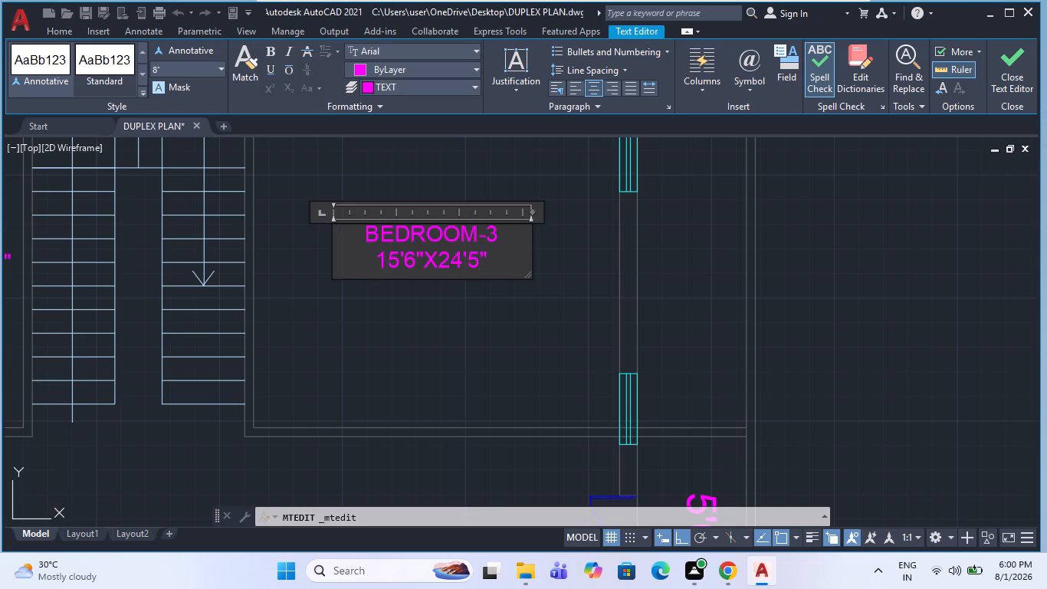
# Set the room size in the BEDROOM-3 label to 15'6"X14'6".
pyautogui.click(456, 268)
pyautogui.press('BackSpace')
pyautogui.press('1')
pyautogui.press('Right')
pyautogui.press('Right')
pyautogui.press('Right')
pyautogui.press('BackSpace')
pyautogui.press('6')
pyautogui.click(429, 325)
pyautogui.scroll(-2, 461, 308)
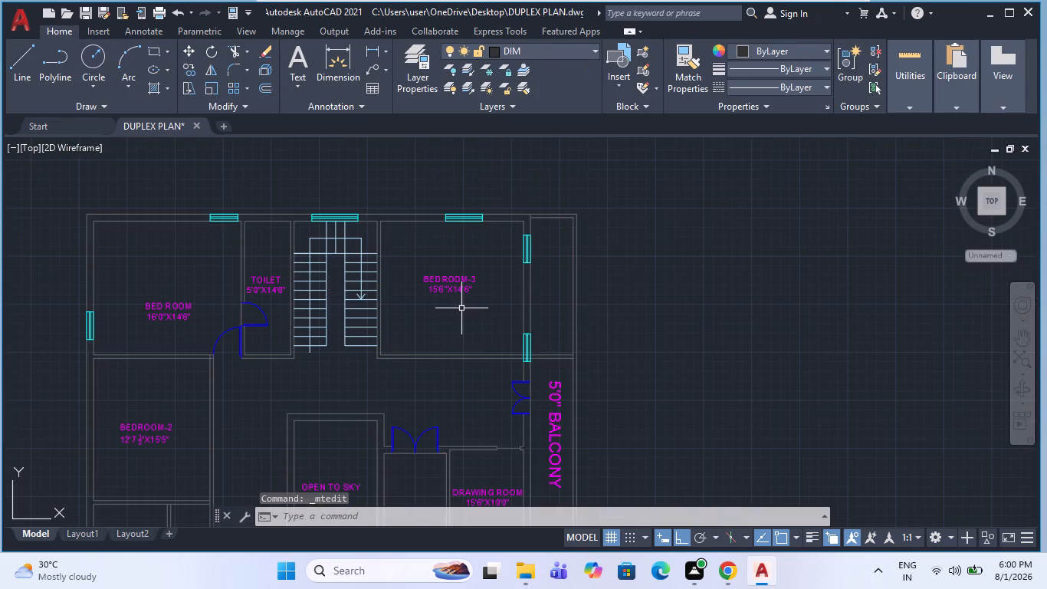
# Move the lower window in BEDROOM-3's east wall straight north, clear of the junction with the south wall.
pyautogui.scroll(2, 527, 370)
pyautogui.press('Escape')
pyautogui.scroll(2, 510, 346)
pyautogui.press('Escape')
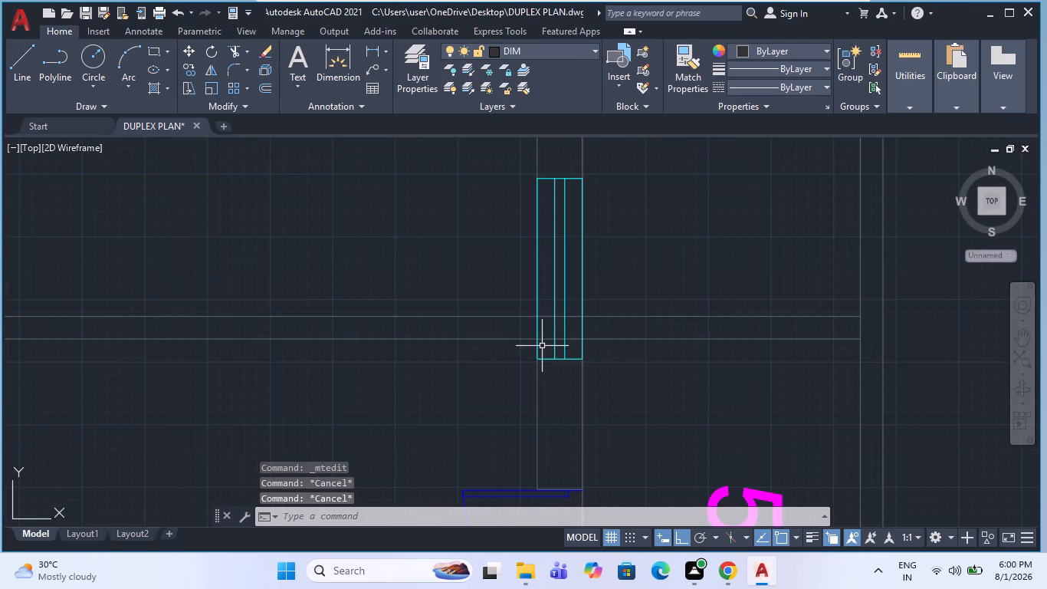
pyautogui.scroll(-1, 537, 346)
pyautogui.press('Escape')
pyautogui.click(556, 301)
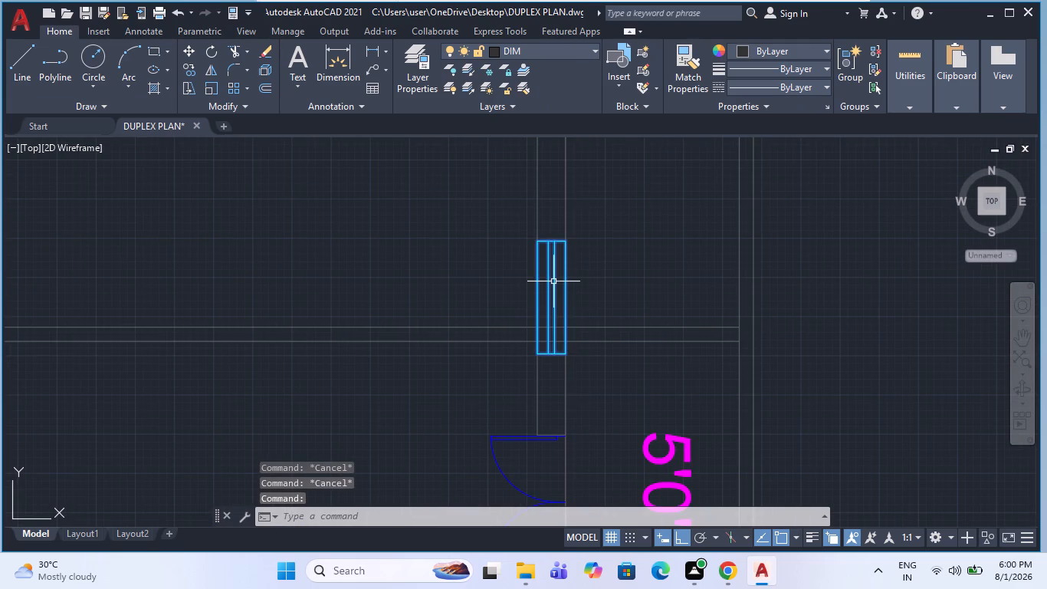
pyautogui.write('M')
pyautogui.press('space')
pyautogui.click(553, 281)
pyautogui.click(554, 217)
pyautogui.press('Escape')
# Trim the south wall lines where they cross the east wall at BEDROOM-3's southeast corner.
pyautogui.scroll(1, 520, 348)
pyautogui.press('Escape')
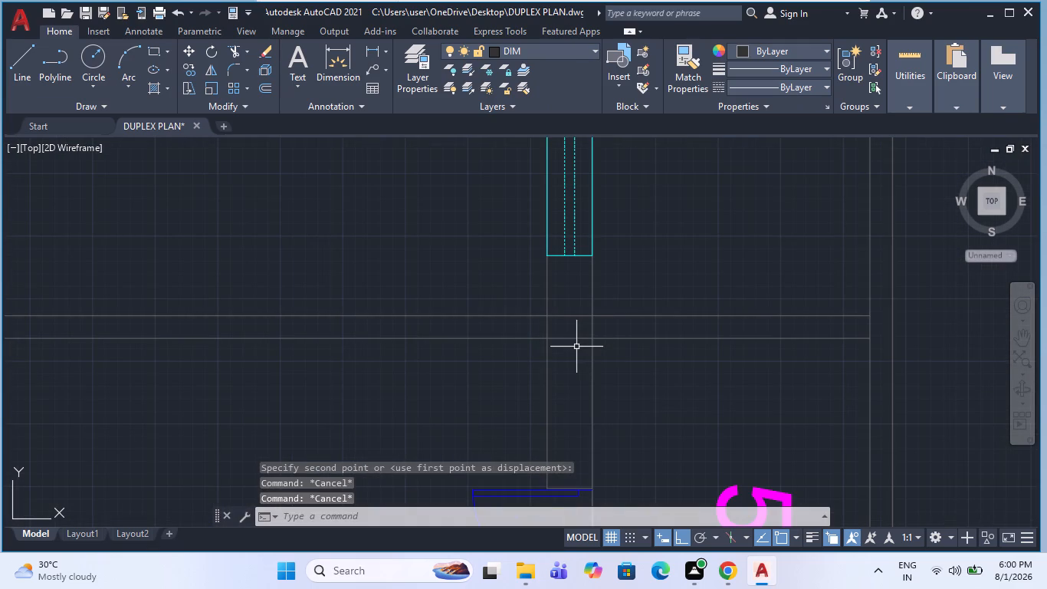
pyautogui.press('t')
pyautogui.press('r')
pyautogui.press('space')
pyautogui.moveTo(578, 301); pyautogui.dragTo(557, 370)
pyautogui.press('Escape')
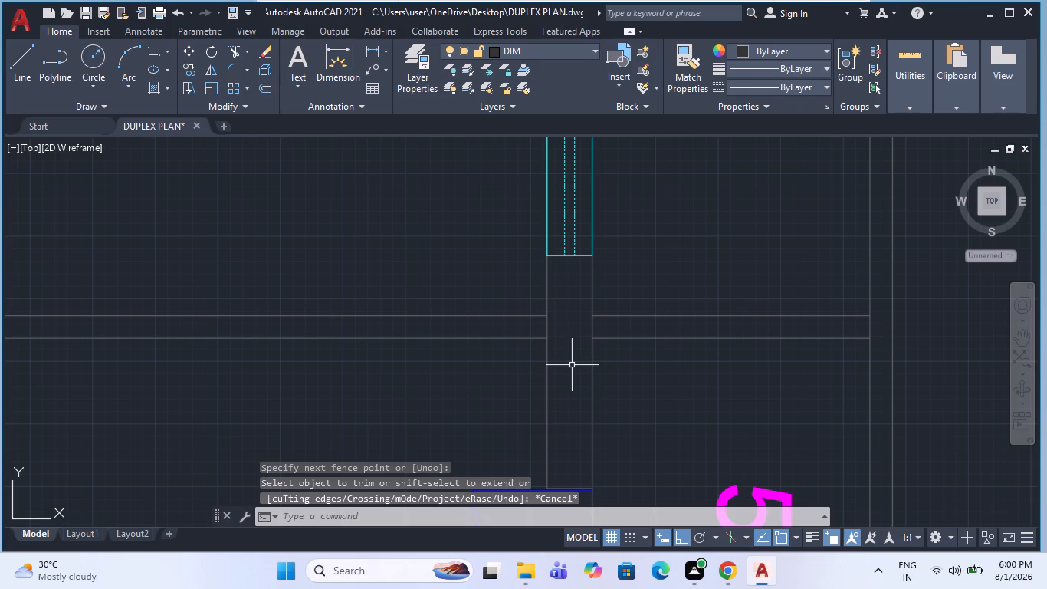
pyautogui.scroll(-1, 543, 336)
pyautogui.press('Escape')
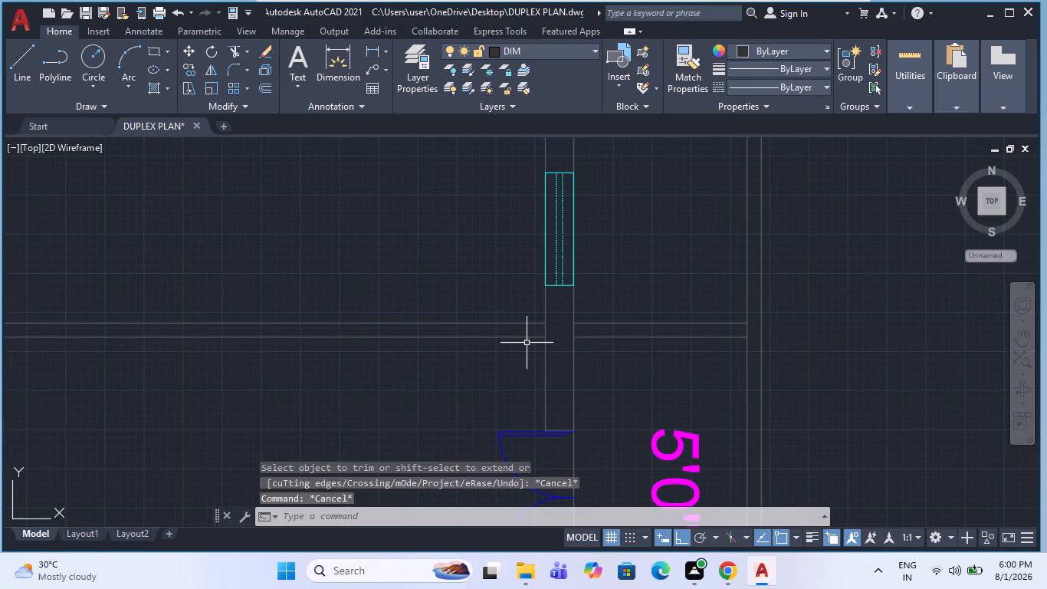
# Draw a door jamb line across BEDROOM-3's south wall, 4.5" west of the east wall's inner face.
pyautogui.press('l')
pyautogui.press('space')
pyautogui.scroll(1, 543, 334)
pyautogui.click(546, 336)
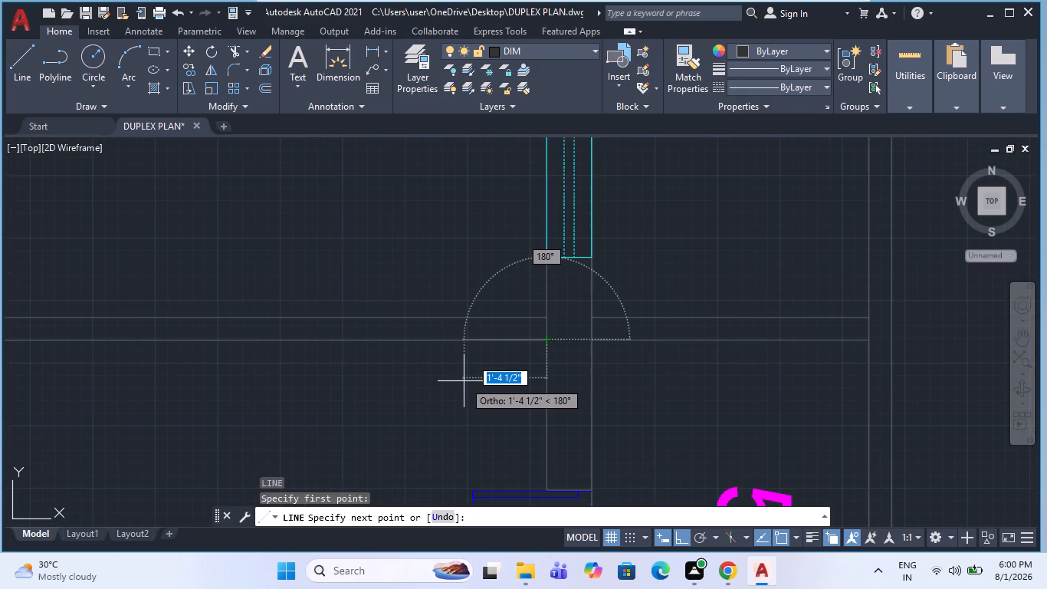
pyautogui.write('4.5"')
pyautogui.press('Return')
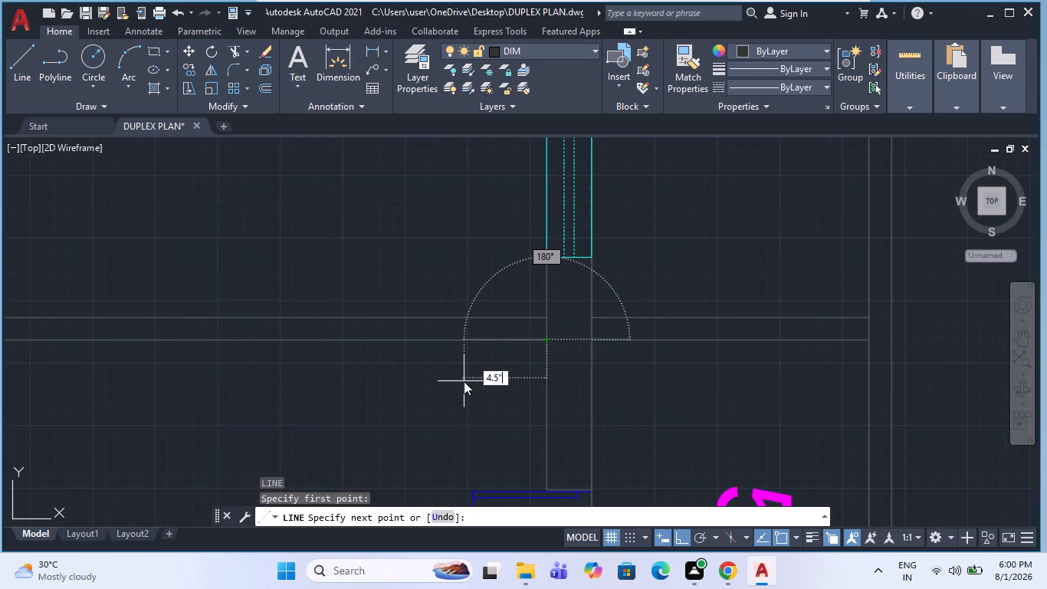
pyautogui.click(527, 314)
pyautogui.press('Escape')
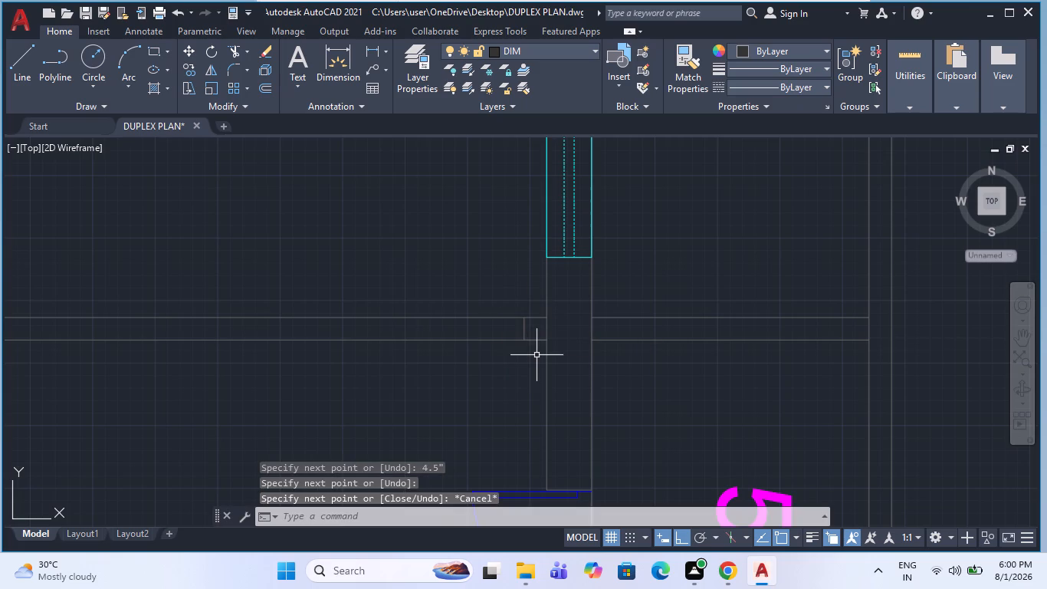
# Offset the jamb line 3' to the west to mark the other side of BEDROOM-3's door opening.
pyautogui.write('O')
pyautogui.press('space')
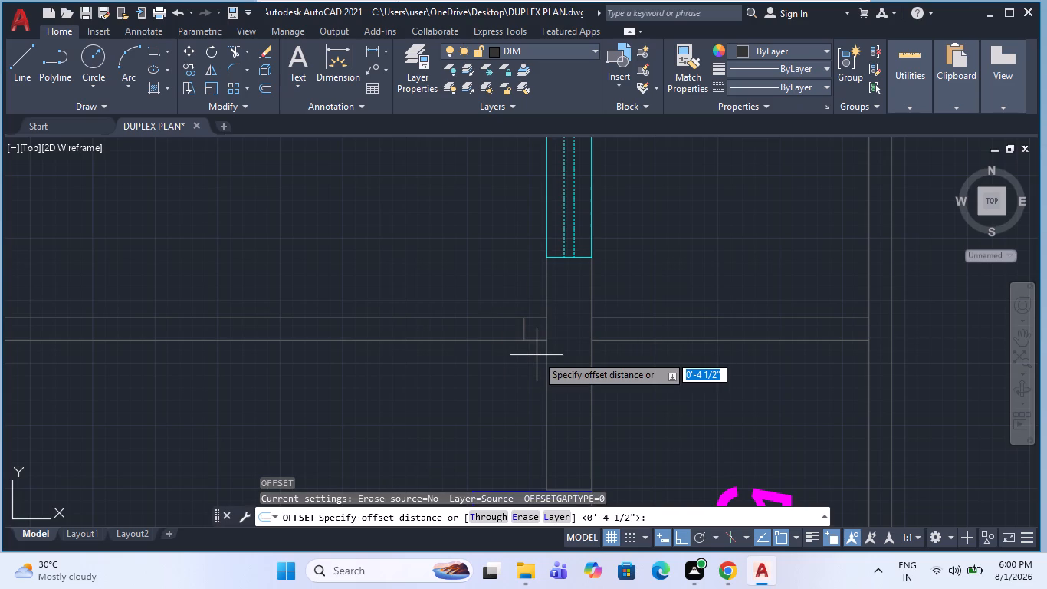
pyautogui.write("3'")
pyautogui.press('Return')
pyautogui.click(525, 330)
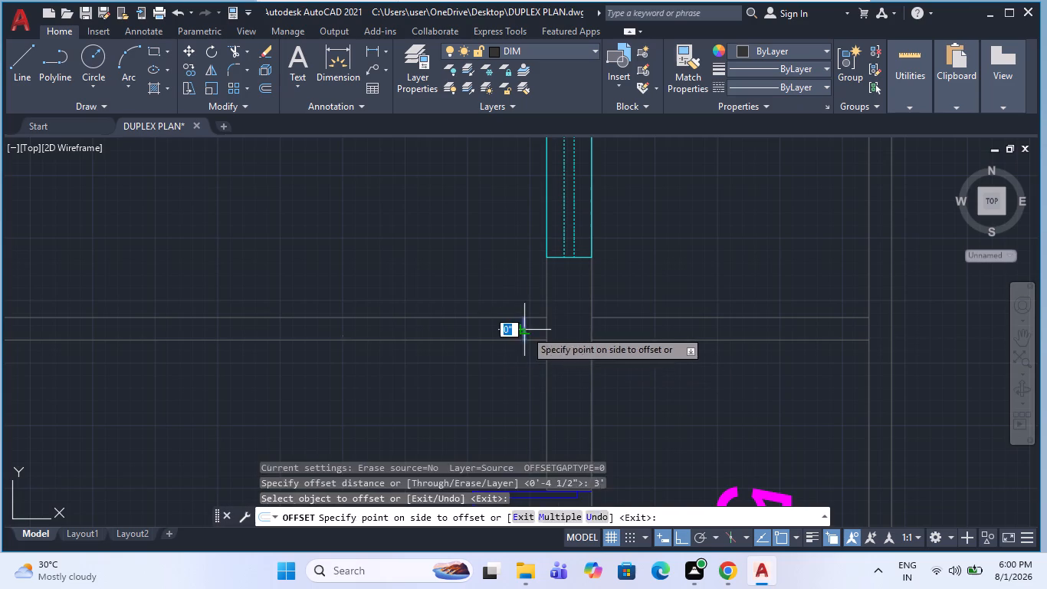
pyautogui.click(338, 353)
pyautogui.press('Escape')
pyautogui.press('r')
pyautogui.press('Escape')
# Trim both south wall lines between the two jambs to cut BEDROOM-3's door opening.
pyautogui.write('TR')
pyautogui.press('space')
pyautogui.moveTo(453, 290); pyautogui.dragTo(421, 394)
pyautogui.press('Escape')
pyautogui.scroll(-3, 495, 360)
pyautogui.press('Escape')
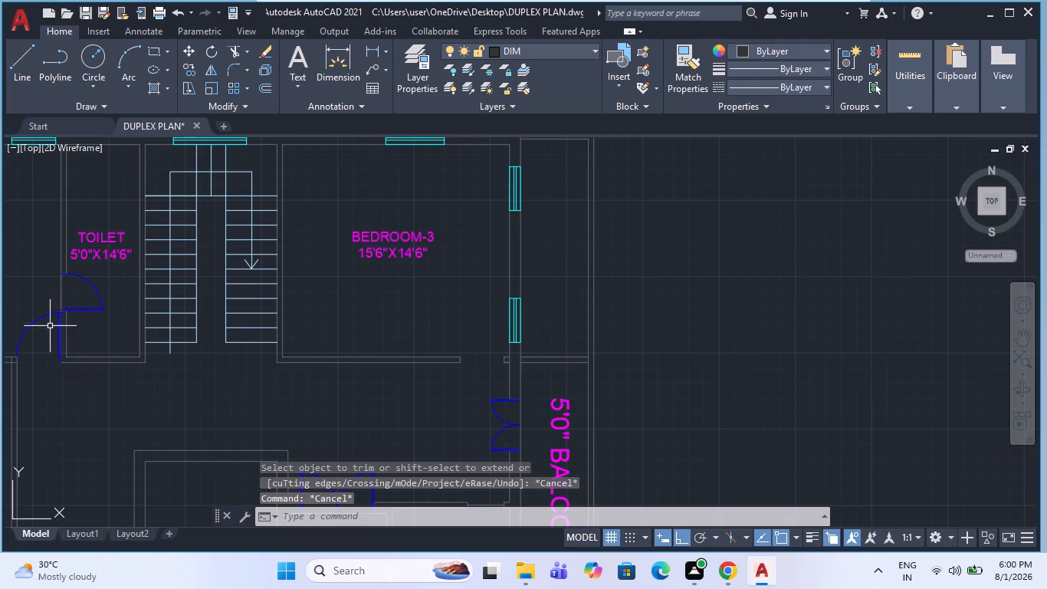
# Copy the Bed Room's single door from its jamb into BEDROOM-3's new door opening in the south wall.
pyautogui.click(49, 324)
pyautogui.click(38, 301)
pyautogui.press('c')
pyautogui.press('o')
pyautogui.press('space')
pyautogui.scroll(1, 74, 350)
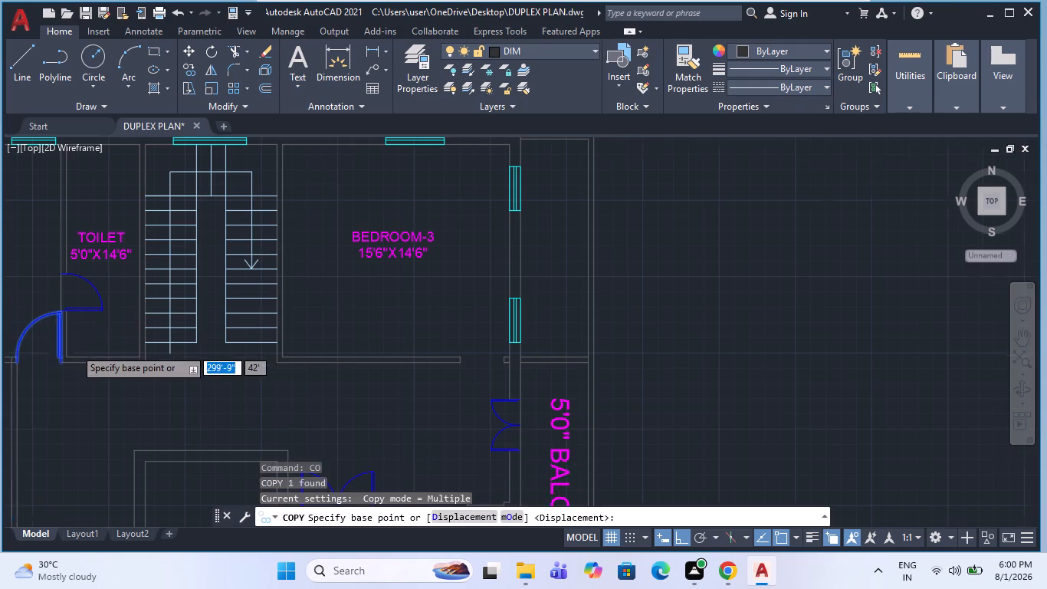
pyautogui.click(54, 372)
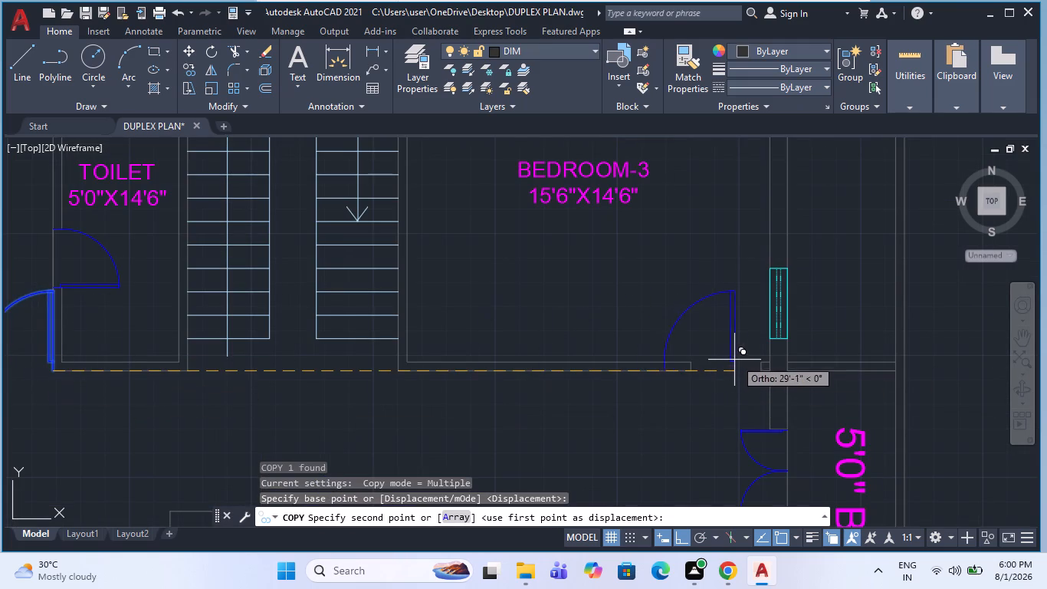
pyautogui.click(759, 373)
pyautogui.press('Escape')
pyautogui.scroll(3, 783, 383)
pyautogui.press('Escape')
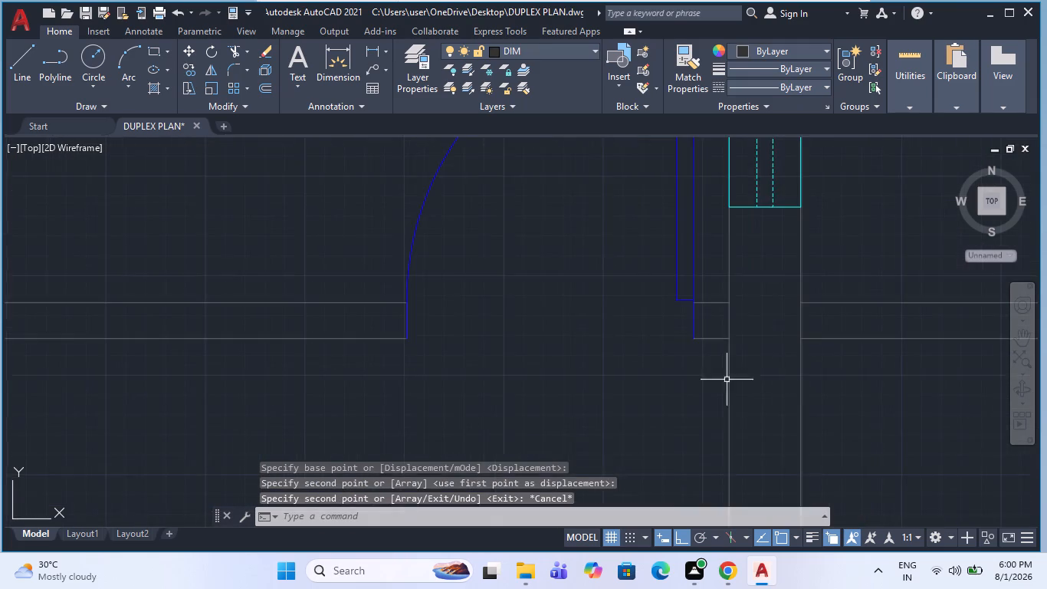
pyautogui.scroll(-3, 598, 354)
pyautogui.press('Escape')
pyautogui.scroll(-2, 532, 341)
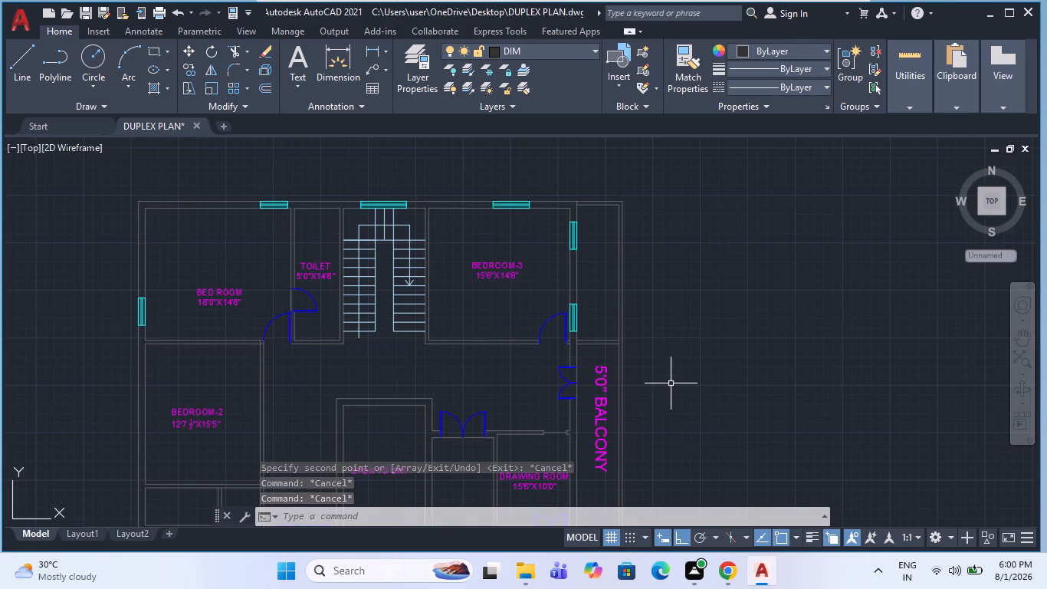
# Delete the double door in the east wall that opens onto the 5'0" balcony, just south of BEDROOM-3.
pyautogui.scroll(1, 563, 391)
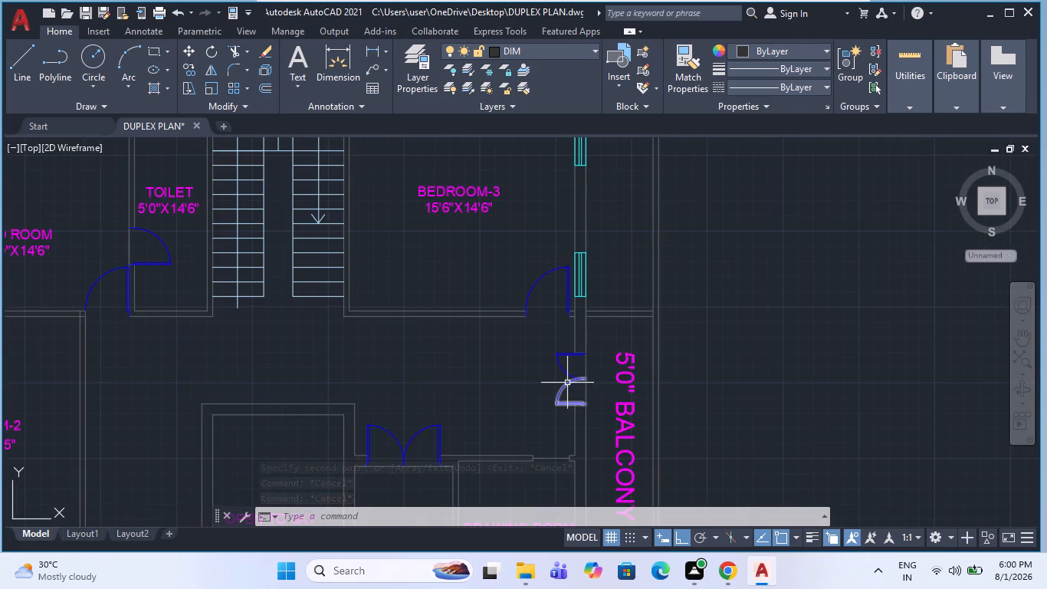
pyautogui.scroll(2, 567, 387)
pyautogui.click(579, 389)
pyautogui.click(567, 331)
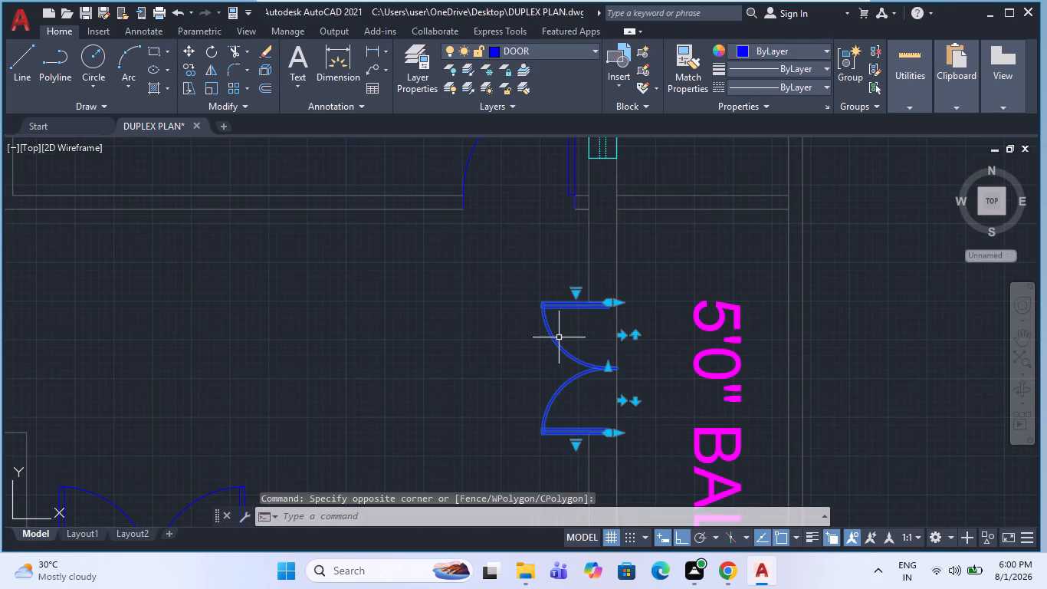
pyautogui.press('Delete')
pyautogui.scroll(-2, 546, 288)
pyautogui.scroll(-2, 438, 329)
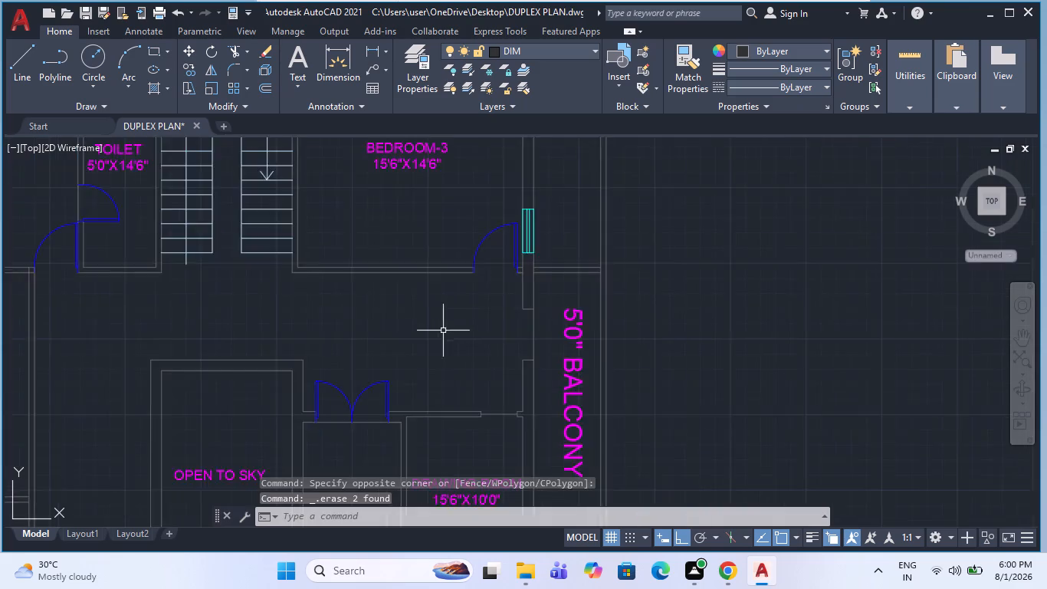
pyautogui.press('Escape')
# Offset the outer line of BEDROOM-3's south wall 6' to the south to set the passage width.
pyautogui.scroll(2, 306, 352)
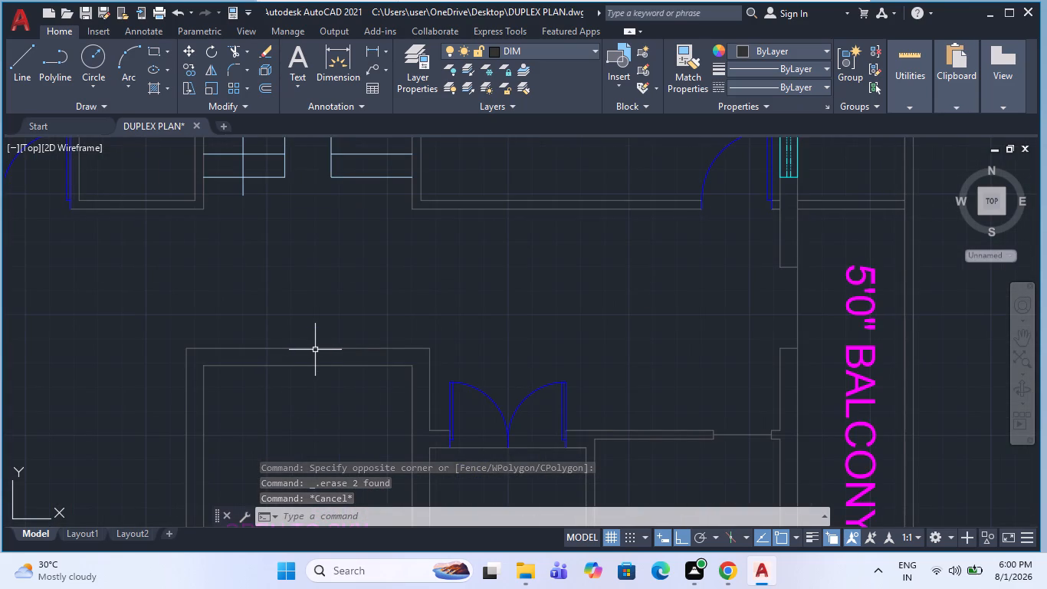
pyautogui.write("O 6'")
pyautogui.press('Return')
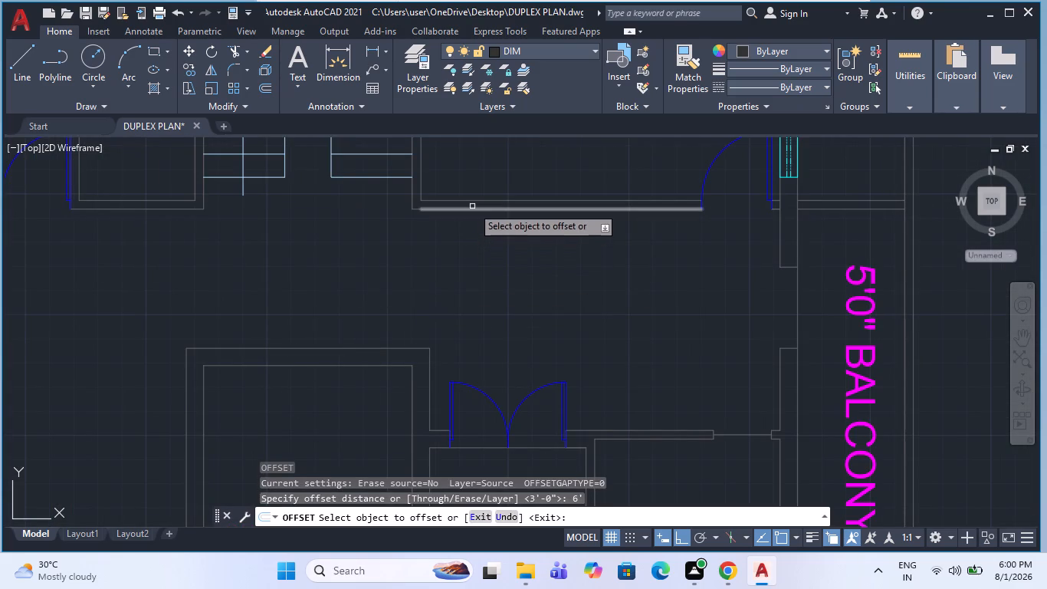
pyautogui.click(472, 206)
pyautogui.click(464, 208)
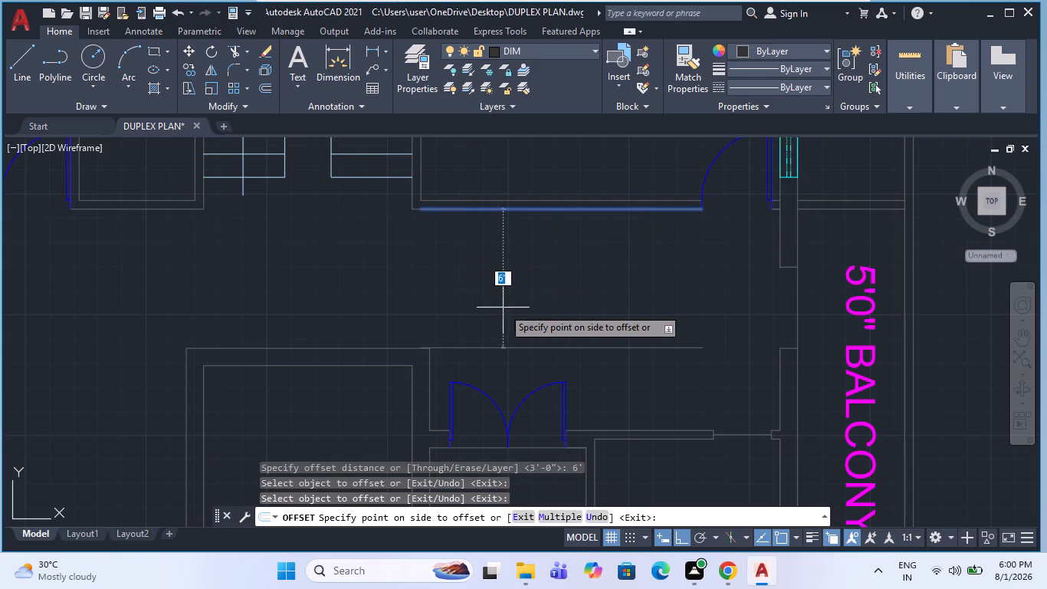
pyautogui.click(504, 308)
pyautogui.press('Escape')
pyautogui.scroll(1, 442, 364)
pyautogui.press('Escape')
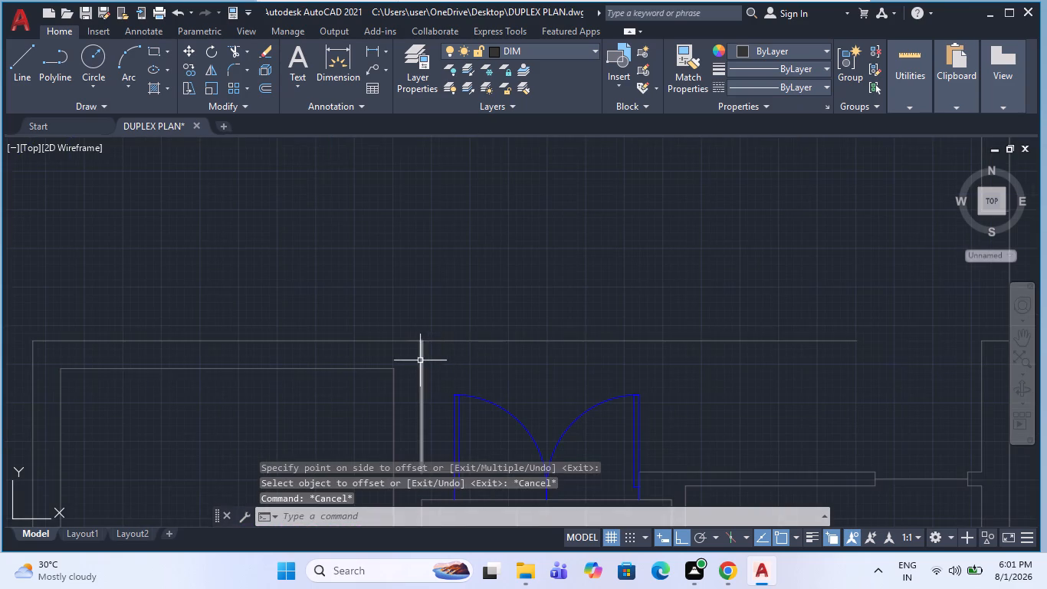
# Extend the offset passage line east to meet the east wall beside the balcony.
pyautogui.scroll(-2, 379, 336)
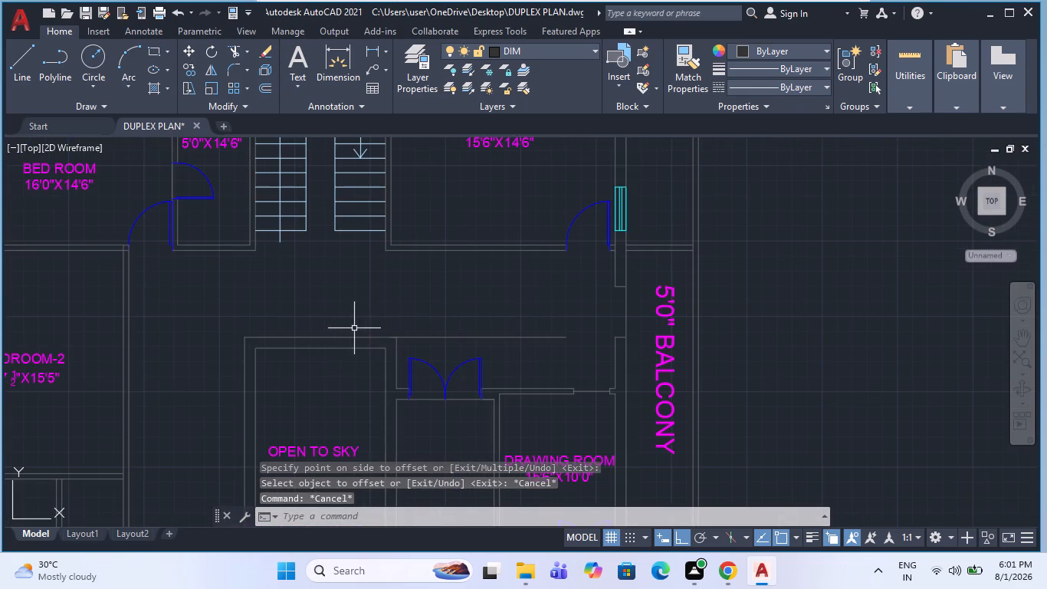
pyautogui.scroll(-1, 351, 326)
pyautogui.write('EX')
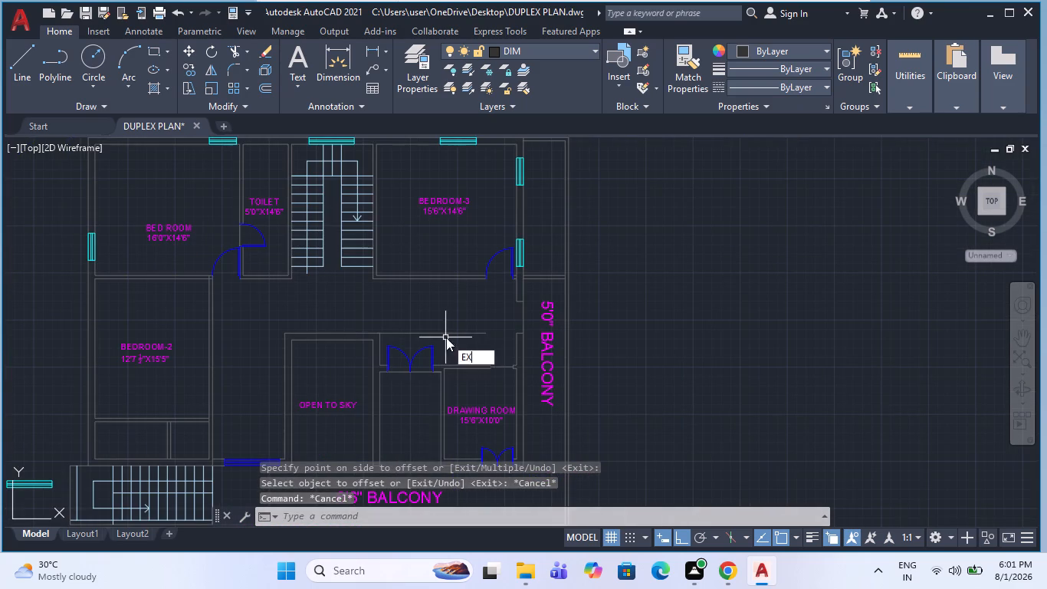
pyautogui.press('space')
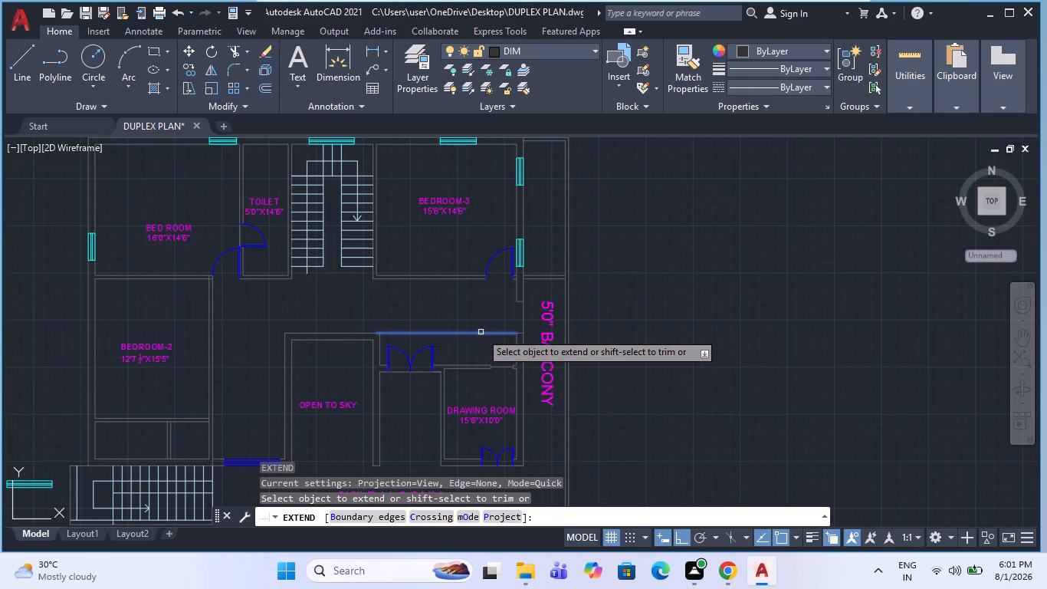
pyautogui.click(481, 332)
pyautogui.press('Escape')
pyautogui.scroll(-2, 451, 322)
# Delete the double door in the wall between the OPEN TO SKY area and the DRAWING ROOM.
pyautogui.scroll(2, 438, 360)
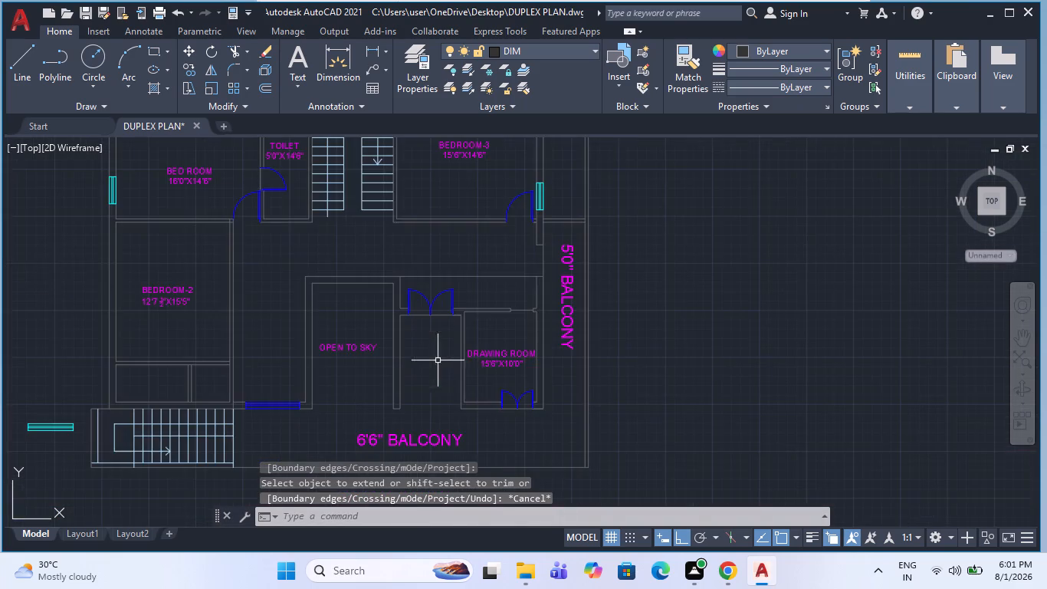
pyautogui.press('Escape')
pyautogui.scroll(2, 459, 339)
pyautogui.press('Escape')
pyautogui.click(468, 242)
pyautogui.click(389, 229)
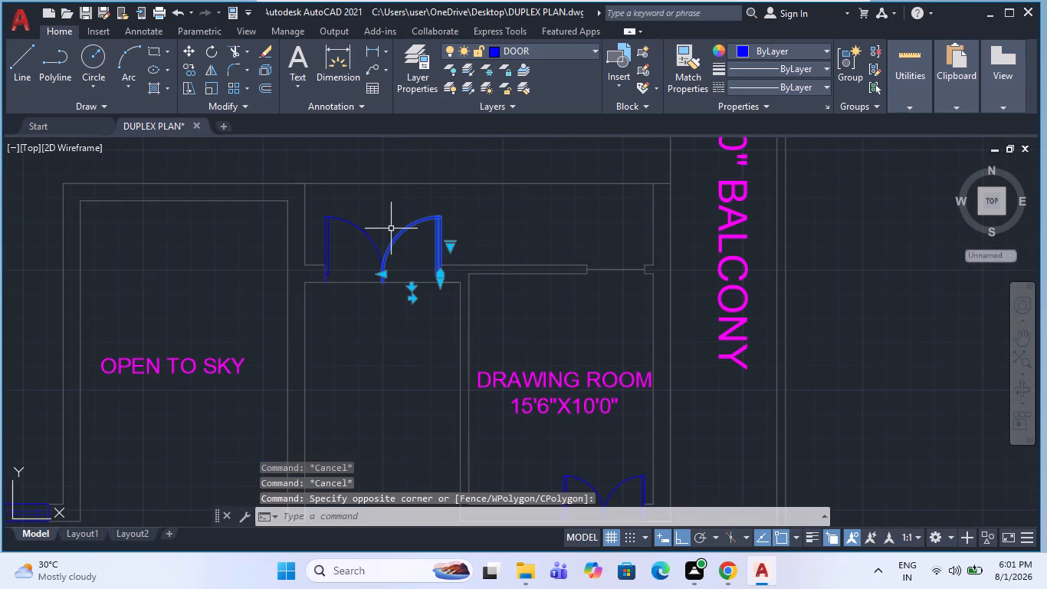
pyautogui.click(422, 250)
pyautogui.click(349, 242)
pyautogui.press('Delete')
pyautogui.scroll(-2, 421, 259)
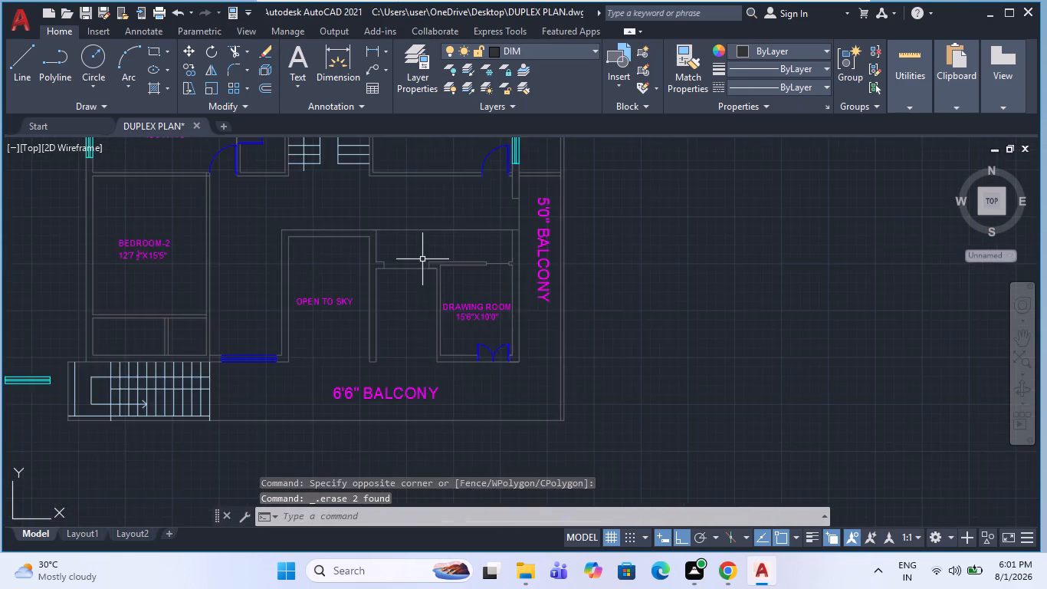
# Delete the two jamb lines left at the removed double door's opening.
pyautogui.scroll(4, 423, 261)
pyautogui.press('Escape')
pyautogui.moveTo(471, 295); pyautogui.dragTo(460, 298)
pyautogui.click(146, 299)
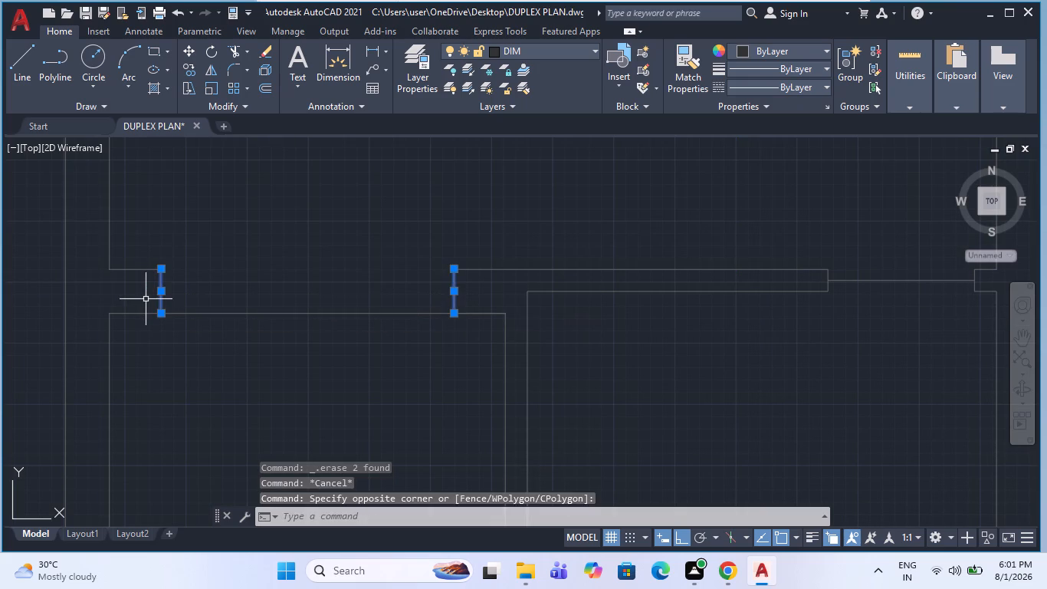
pyautogui.press('Delete')
pyautogui.scroll(-2, 293, 324)
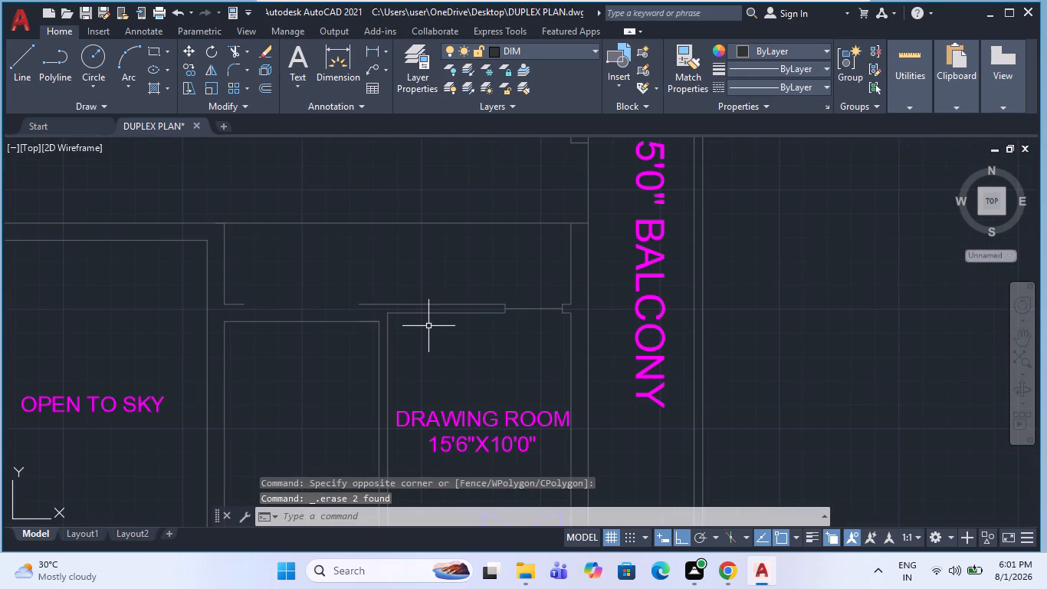
# Delete the inner face line of the DRAWING ROOM's north wall.
pyautogui.scroll(2, 426, 327)
pyautogui.press('Escape')
pyautogui.click(466, 338)
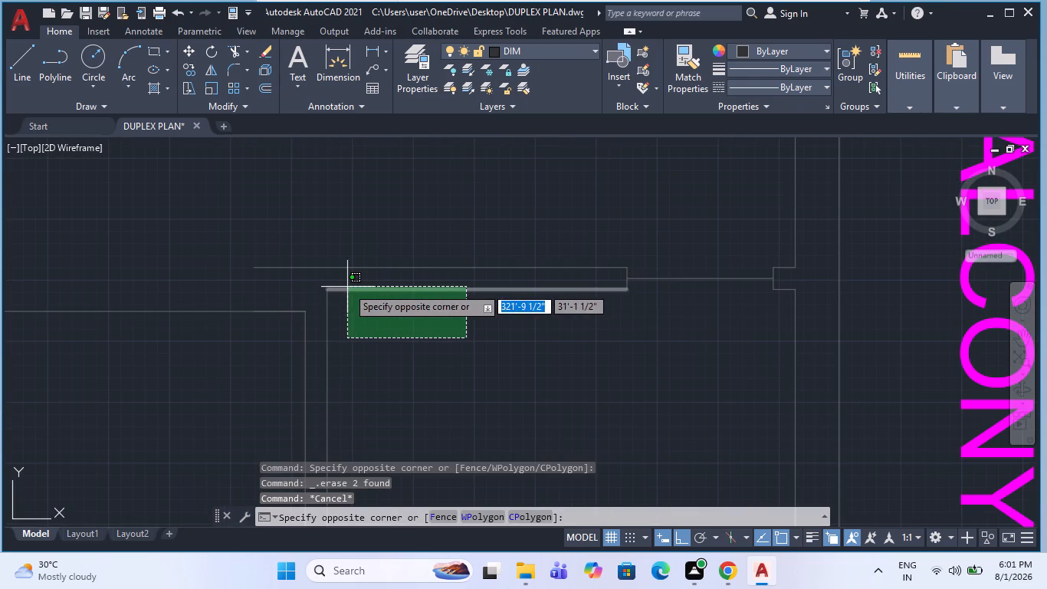
pyautogui.click(353, 290)
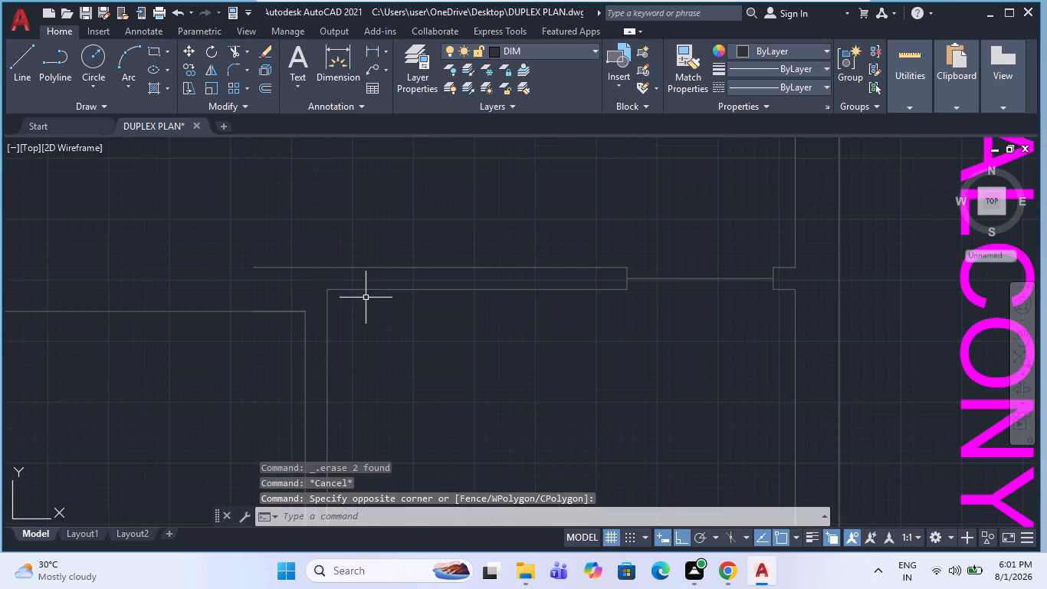
pyautogui.click(366, 298)
pyautogui.click(340, 287)
pyautogui.press('Delete')
pyautogui.scroll(-2, 386, 288)
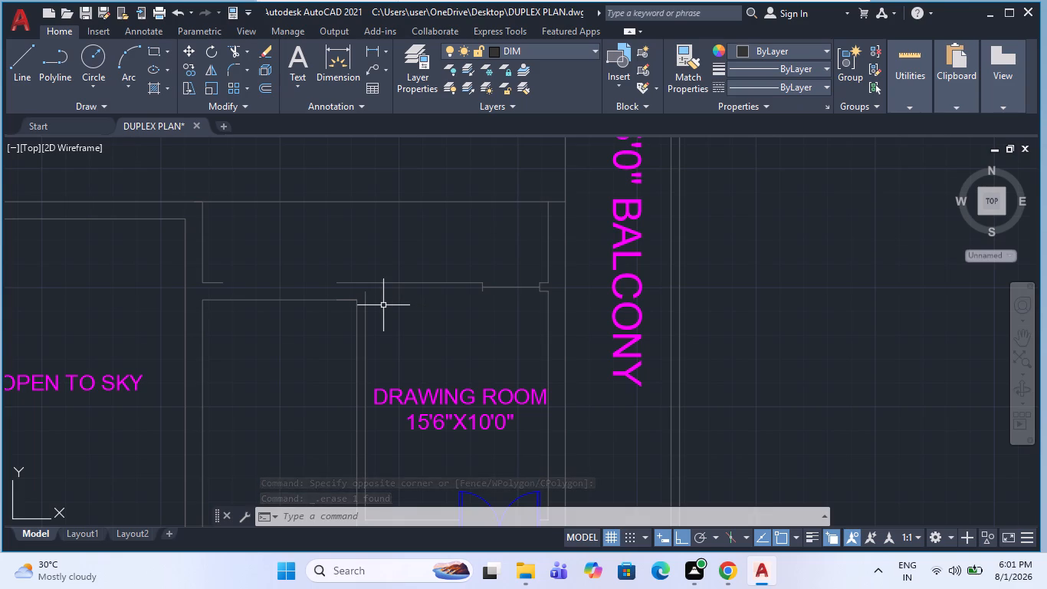
# Join the two upper wall line segments across the removed door's opening into one continuous line.
pyautogui.scroll(1, 383, 305)
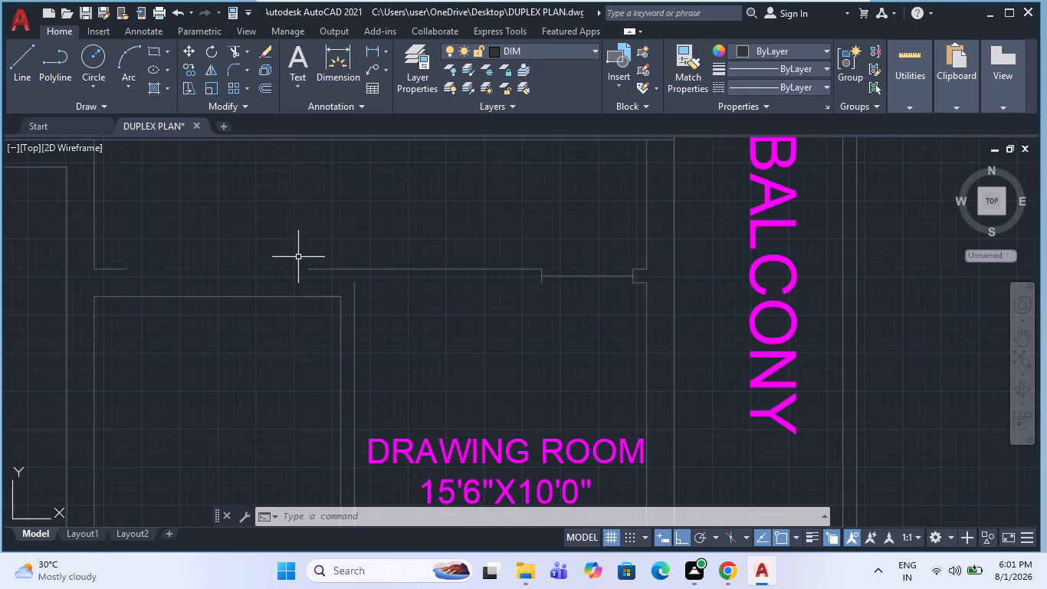
pyautogui.scroll(-1, 452, 289)
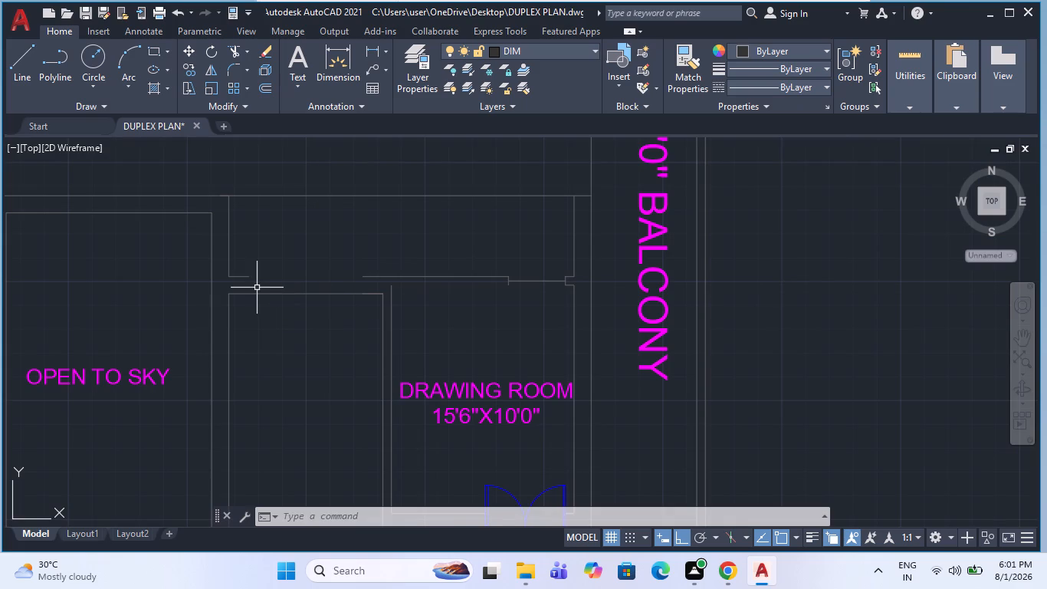
pyautogui.click(257, 288)
pyautogui.click(242, 269)
pyautogui.click(378, 282)
pyautogui.click(344, 245)
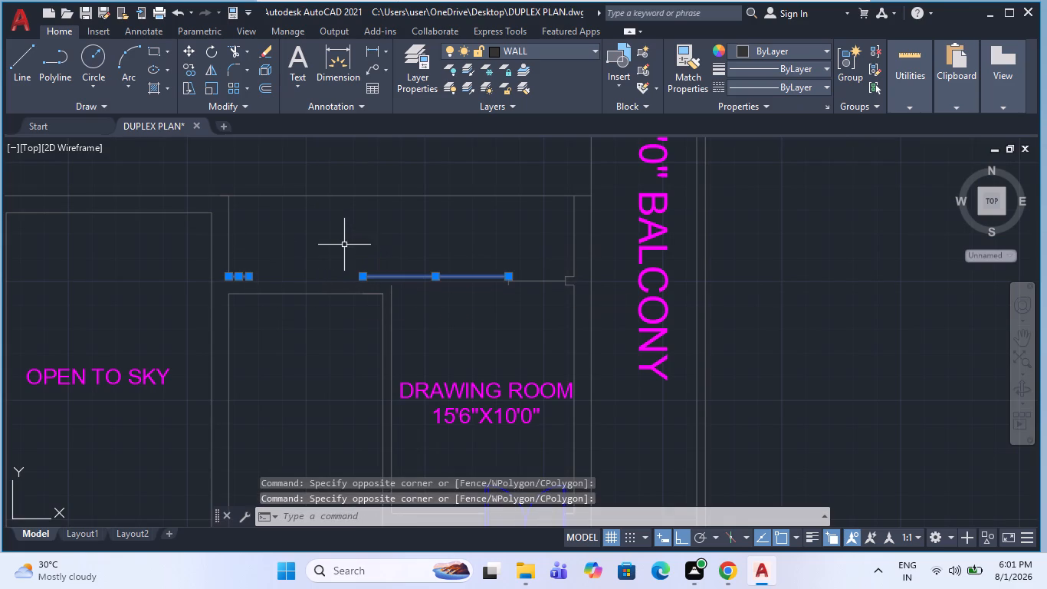
pyautogui.press('j')
pyautogui.press('space')
pyautogui.scroll(-2, 288, 327)
pyautogui.press('Escape')
pyautogui.scroll(2, 330, 338)
pyautogui.press('Escape')
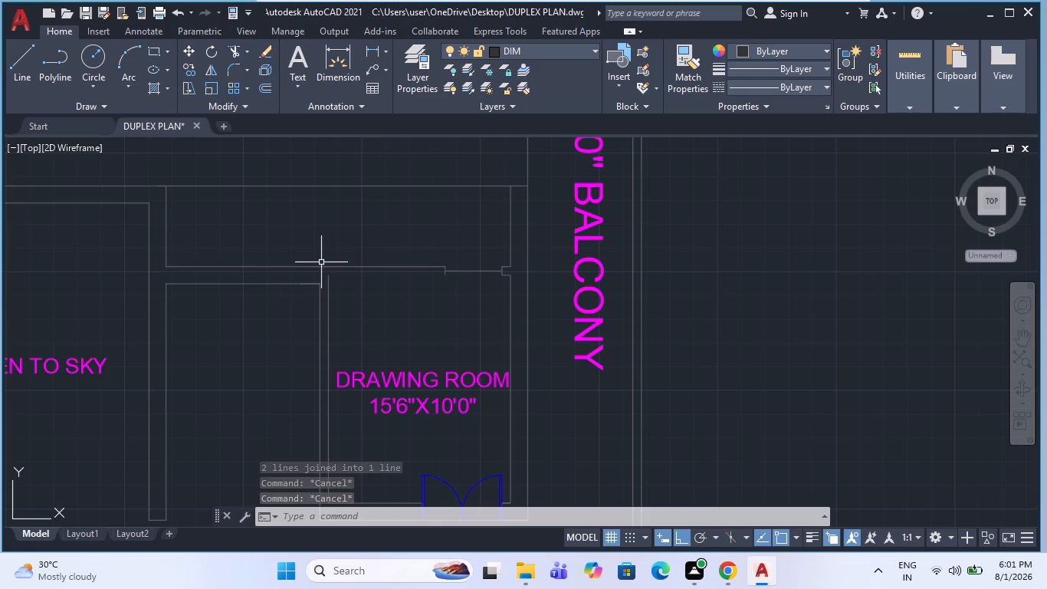
# Add a linear dimension across the DRAWING ROOM's clear width, placed above its south double door.
pyautogui.scroll(-1, 448, 274)
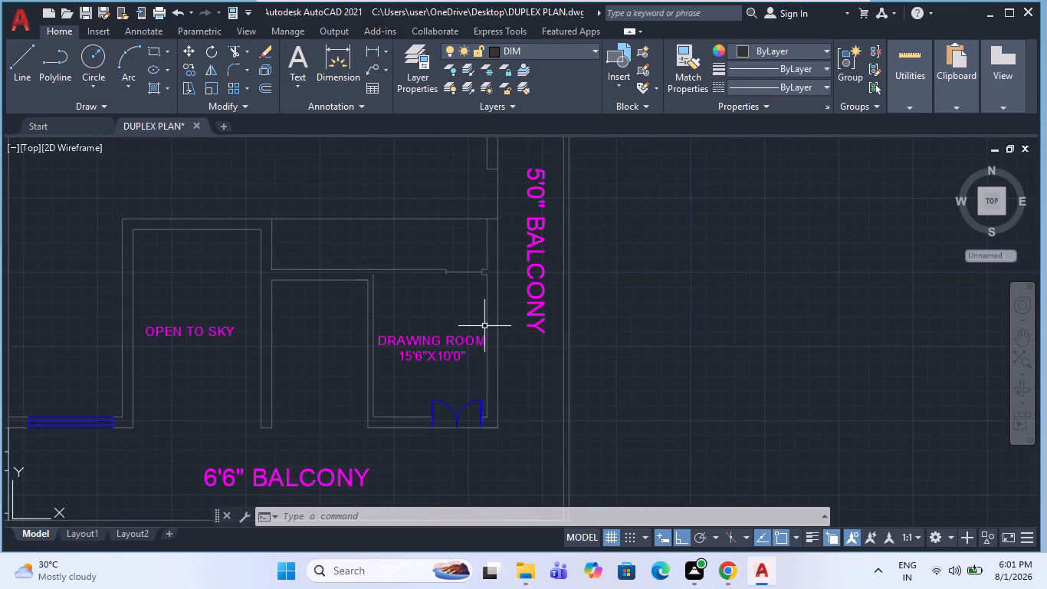
pyautogui.click(375, 48)
pyautogui.click(375, 361)
pyautogui.press('Escape')
pyautogui.press('space')
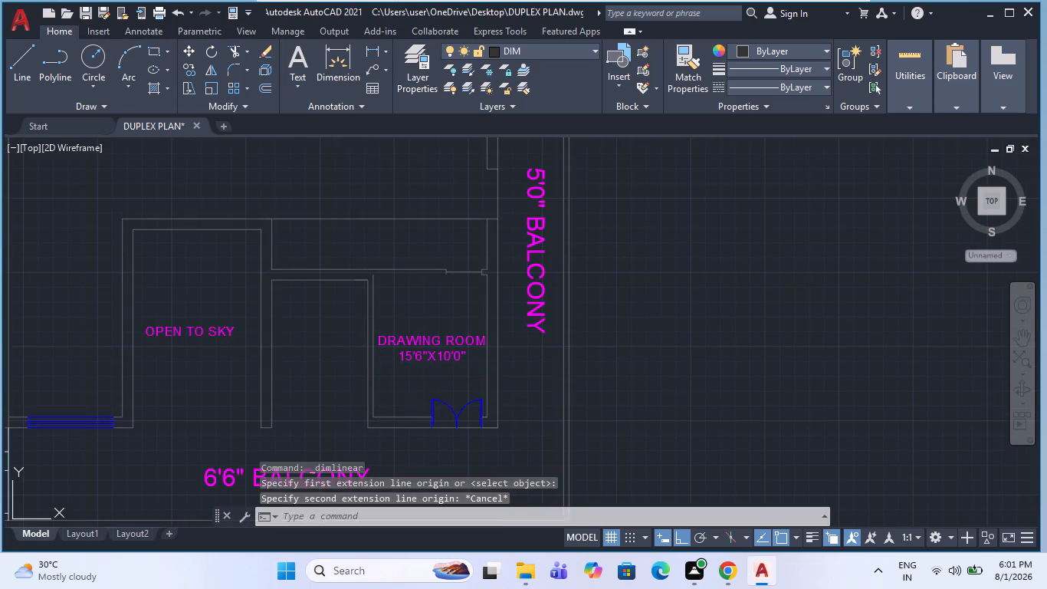
pyautogui.click(380, 418)
pyautogui.scroll(2, 487, 420)
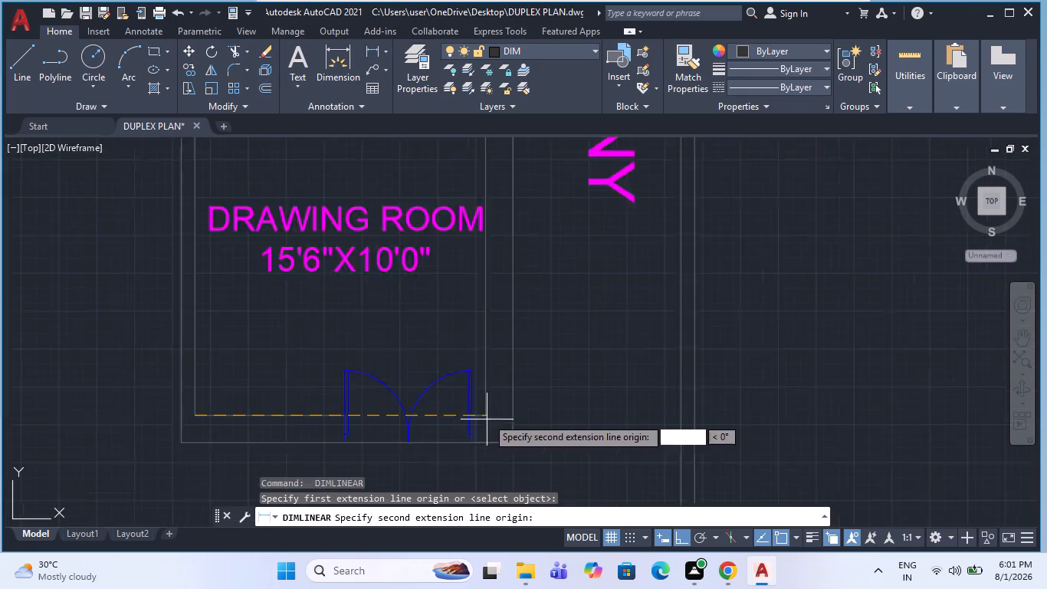
pyautogui.scroll(1, 487, 416)
pyautogui.click(487, 356)
pyautogui.scroll(-2, 470, 340)
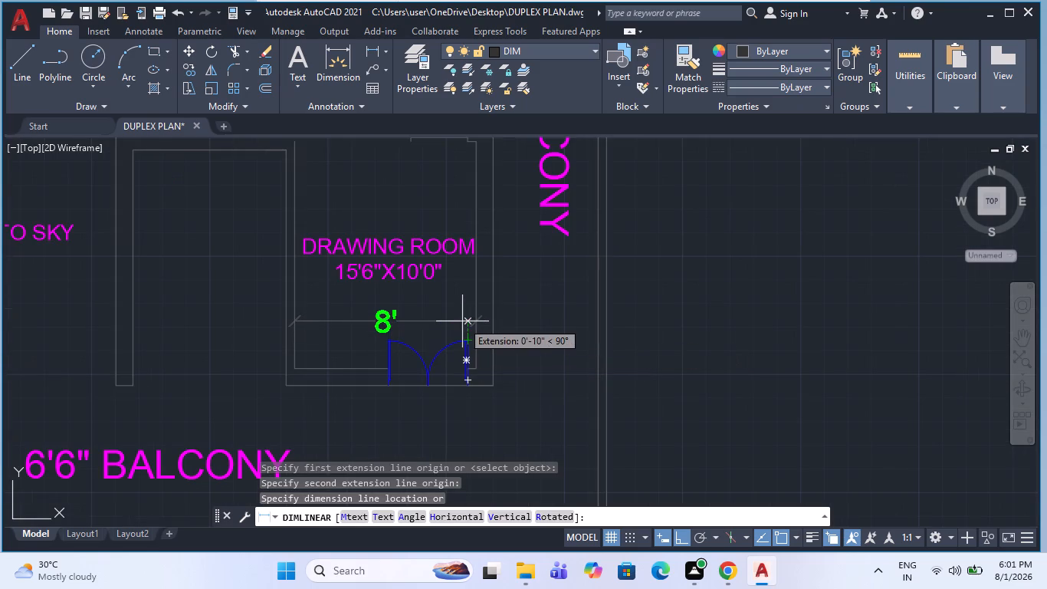
pyautogui.click(445, 311)
pyautogui.press('Escape')
pyautogui.scroll(-2, 297, 351)
# Move the inner face line of the DRAWING ROOM's west wall 4.5" to the east.
pyautogui.scroll(3, 297, 262)
pyautogui.click(294, 294)
pyautogui.press('m')
pyautogui.press('space')
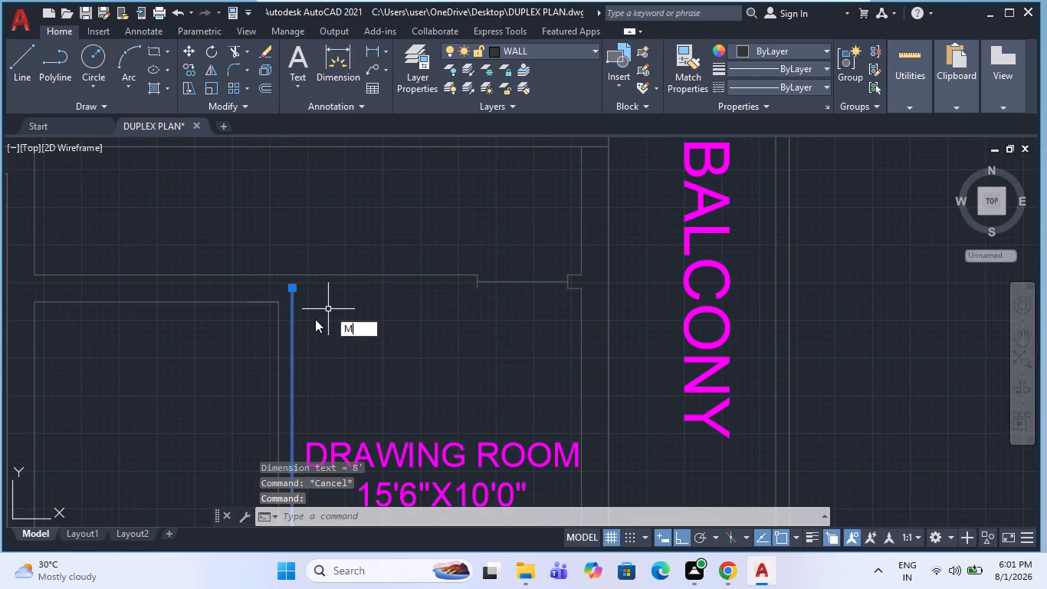
pyautogui.click(296, 322)
pyautogui.write('4.5')
pyautogui.press('Return')
pyautogui.scroll(-2, 320, 303)
pyautogui.press('Escape')
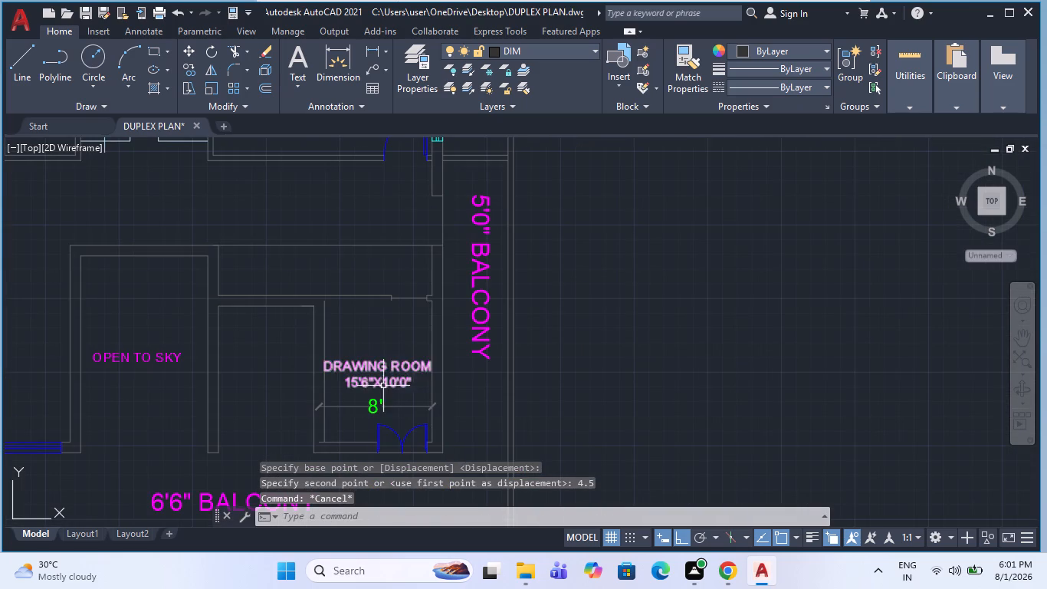
# Stretch the west end of the DRAWING ROOM's width dimension onto the moved wall line.
pyautogui.click(342, 406)
pyautogui.scroll(3, 315, 449)
pyautogui.click(328, 424)
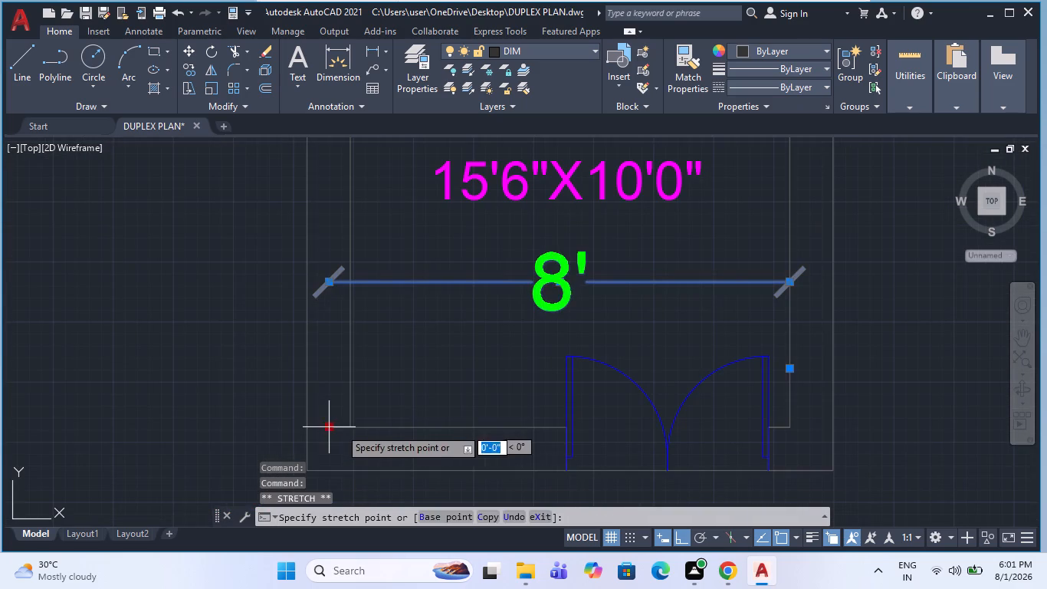
pyautogui.click(352, 430)
pyautogui.press('Escape')
pyautogui.scroll(-2, 356, 373)
pyautogui.press('Escape')
pyautogui.scroll(-1, 373, 346)
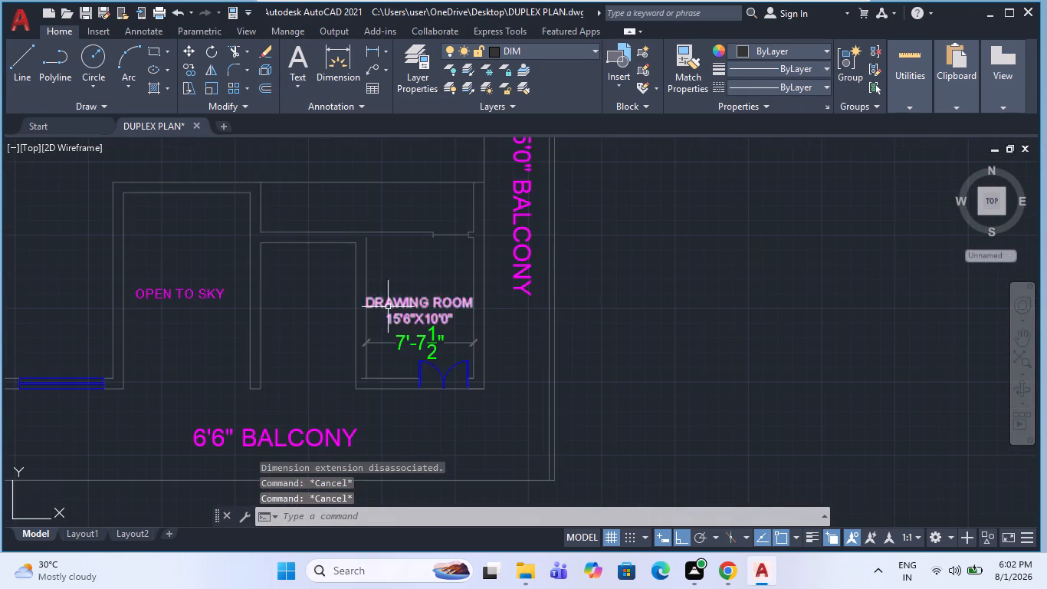
# Draw an 8'-4 1/2" horizontal line extending the north wall's lower face across the DRAWING ROOM to the east wall's inner face.
pyautogui.scroll(2, 363, 235)
pyautogui.press('Escape')
pyautogui.press('l')
pyautogui.press('space')
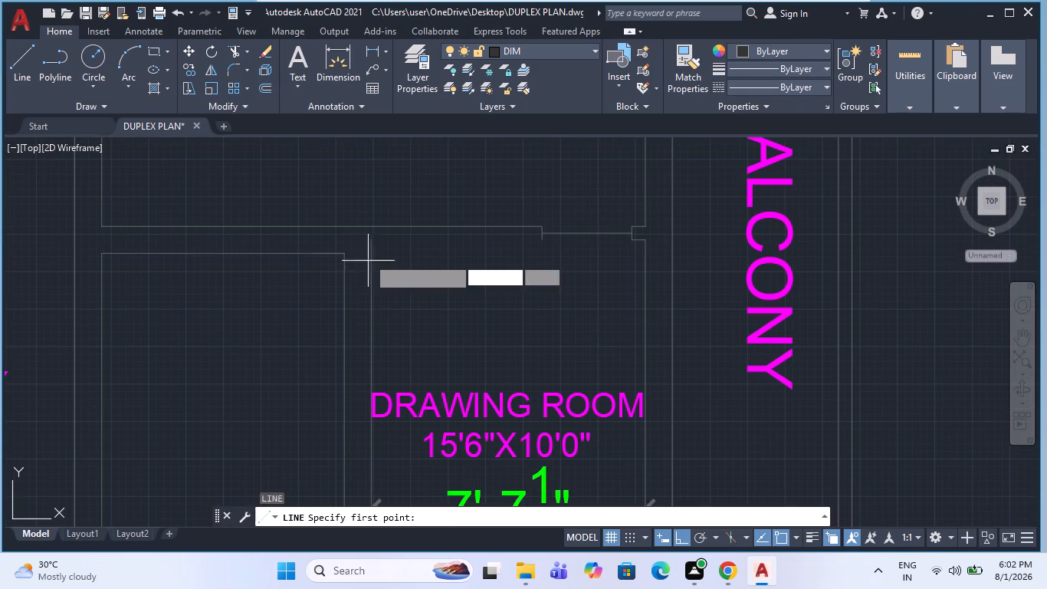
pyautogui.click(347, 254)
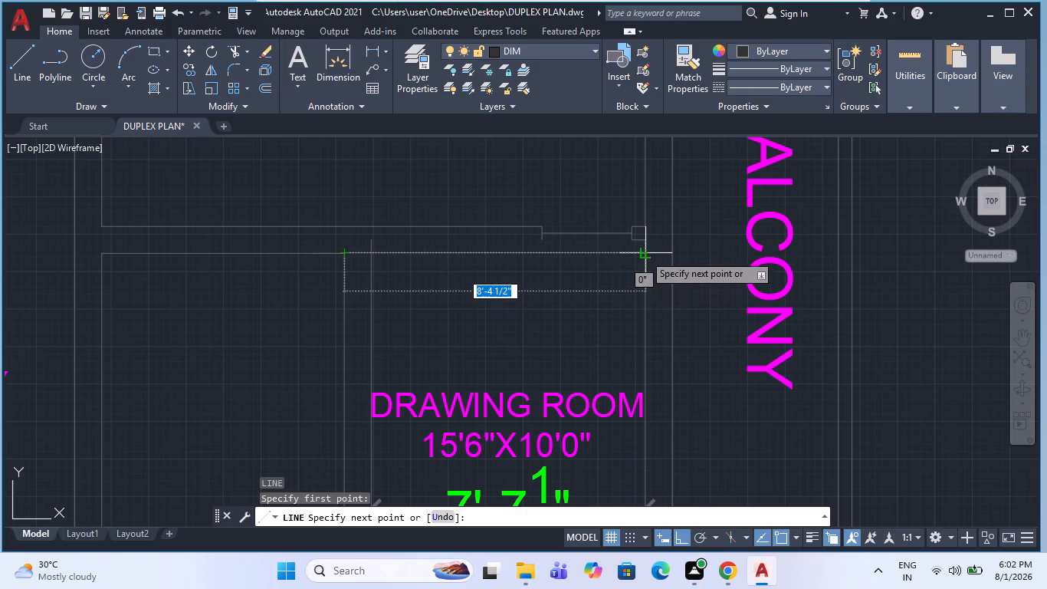
pyautogui.click(644, 254)
pyautogui.press('Escape')
pyautogui.press('Escape')
# Join the two upper face segments of the DRAWING ROOM's north wall across the door opening into one line.
pyautogui.scroll(2, 573, 236)
pyautogui.scroll(-2, 381, 288)
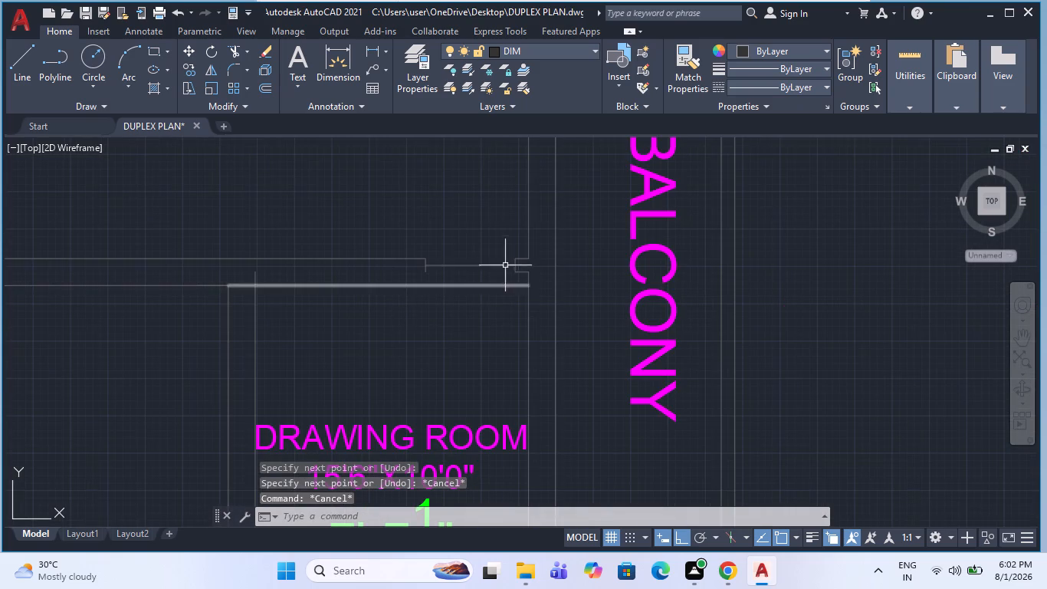
pyautogui.scroll(2, 534, 255)
pyautogui.press('Escape')
pyautogui.click(507, 270)
pyautogui.click(507, 260)
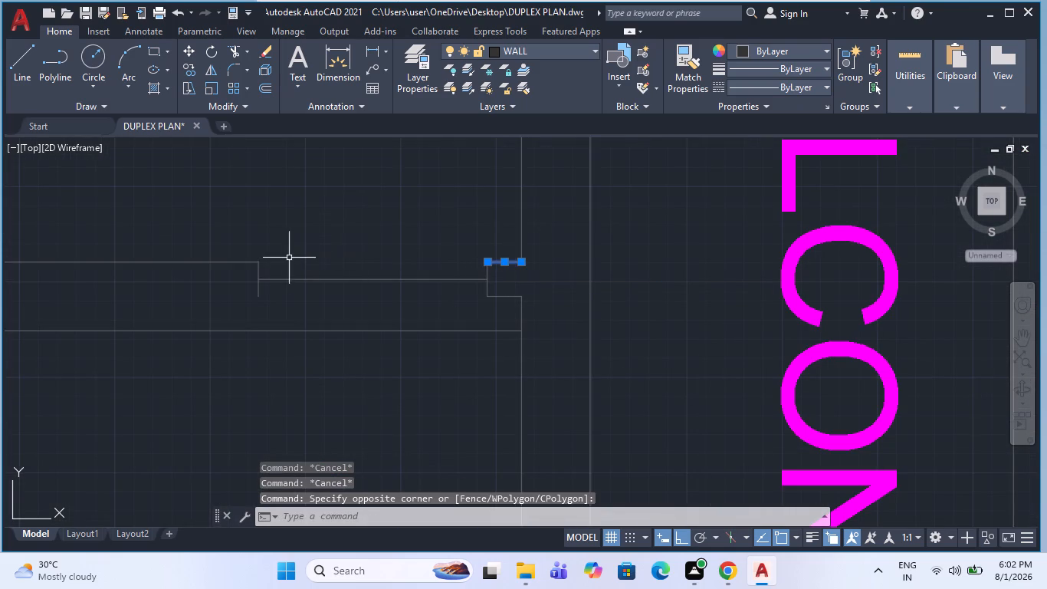
pyautogui.click(248, 262)
pyautogui.press('j')
pyautogui.press('space')
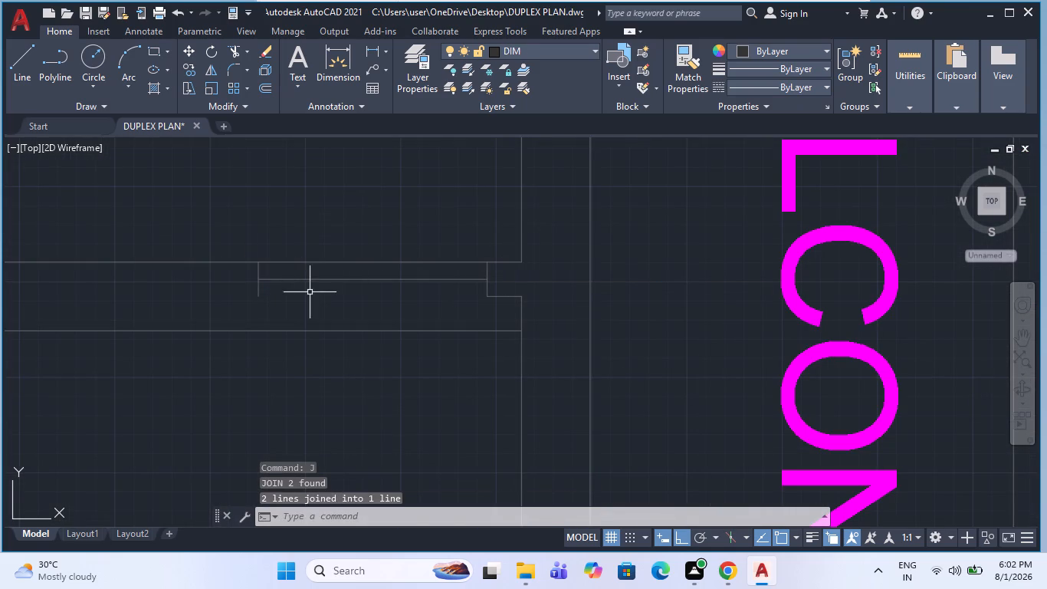
# Erase the leftover threshold and jamb lines of the old opening in the DRAWING ROOM's north wall.
pyautogui.click(327, 293)
pyautogui.click(238, 278)
pyautogui.press('Delete')
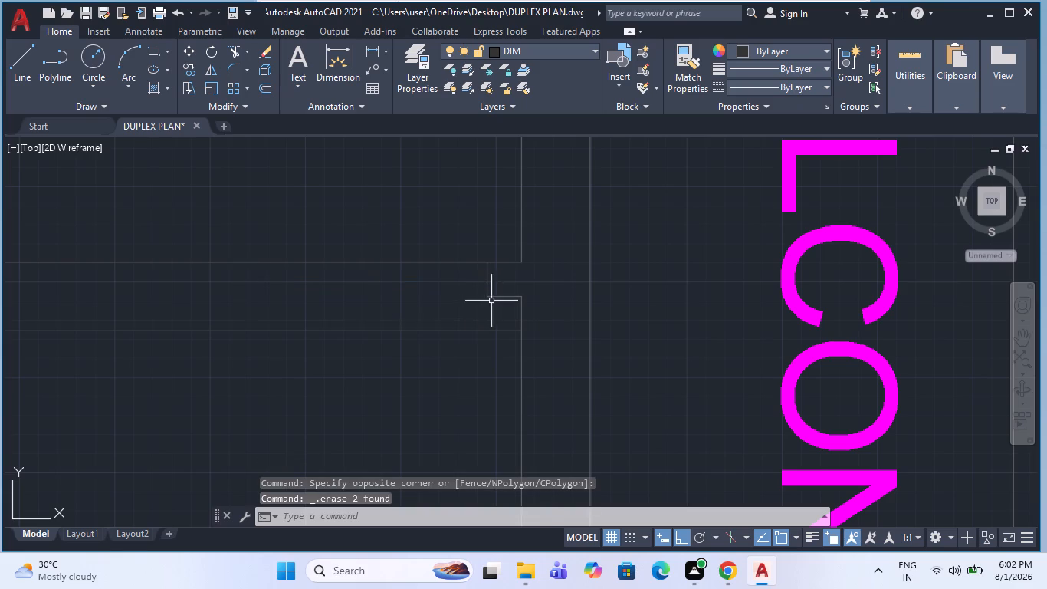
pyautogui.click(496, 305)
pyautogui.click(453, 285)
pyautogui.press('Delete')
# Fillet the new north wall face line with the east wall's inner face line at radius 0 into a clean corner.
pyautogui.press('f')
pyautogui.press('space')
pyautogui.click(479, 329)
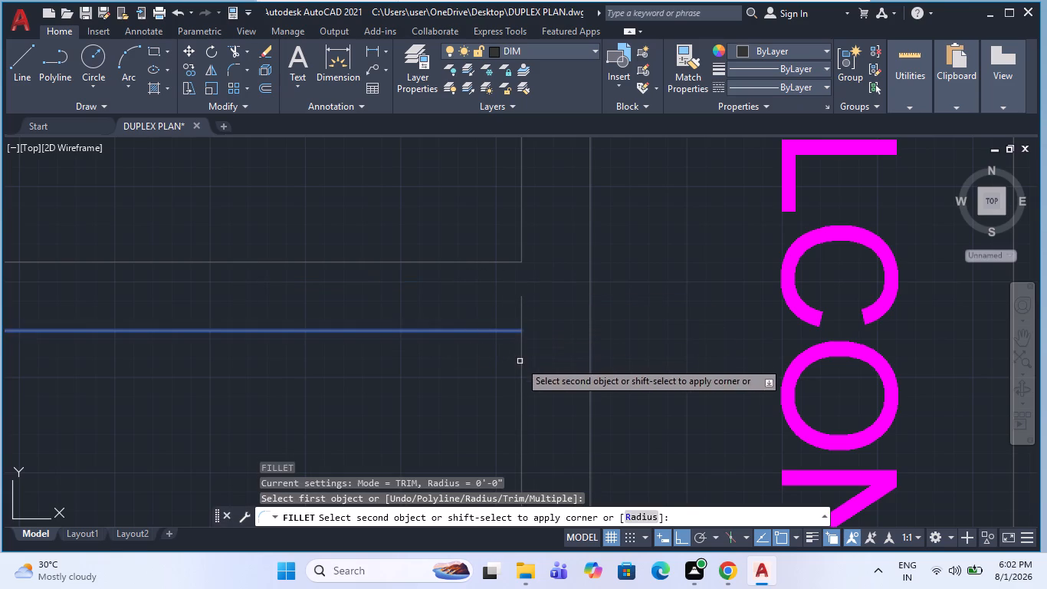
pyautogui.click(520, 361)
# Erase the DRAWING ROOM 15'6"X10'0" label.
pyautogui.scroll(-4, 527, 274)
pyautogui.scroll(-1, 448, 344)
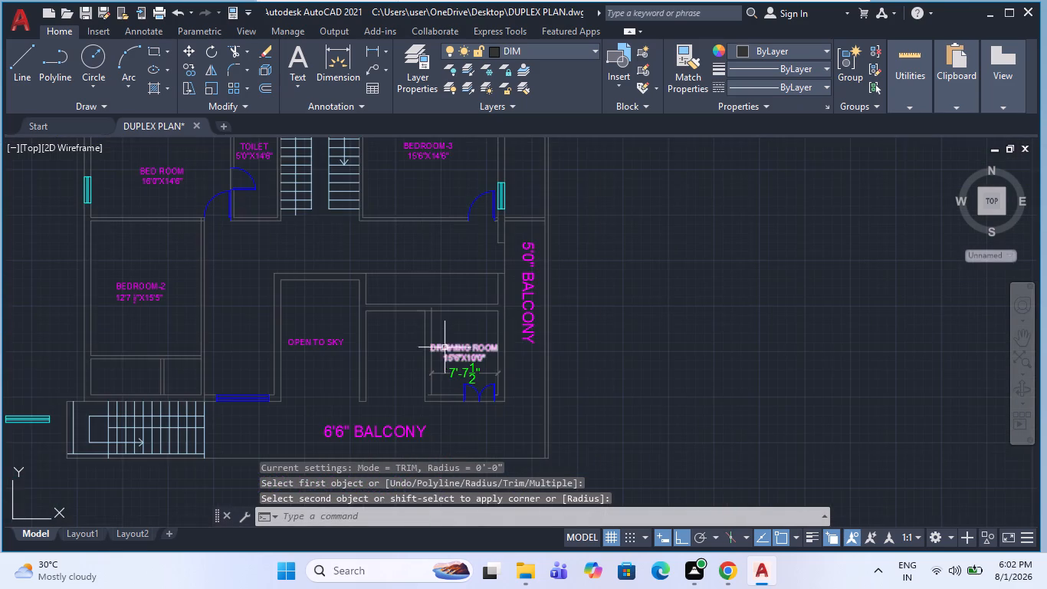
pyautogui.scroll(1, 433, 372)
pyautogui.click(470, 354)
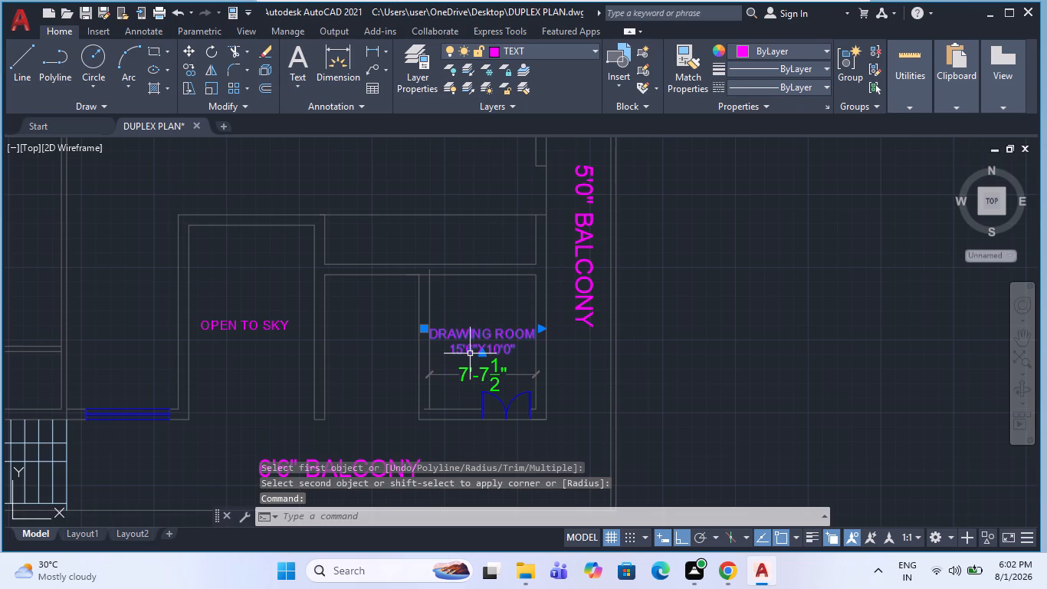
pyautogui.press('Delete')
# Fillet the end line of the wall east of OPEN TO SKY with the east wall's outer face to close the south side.
pyautogui.scroll(1, 373, 432)
pyautogui.press('Escape')
pyautogui.press('f')
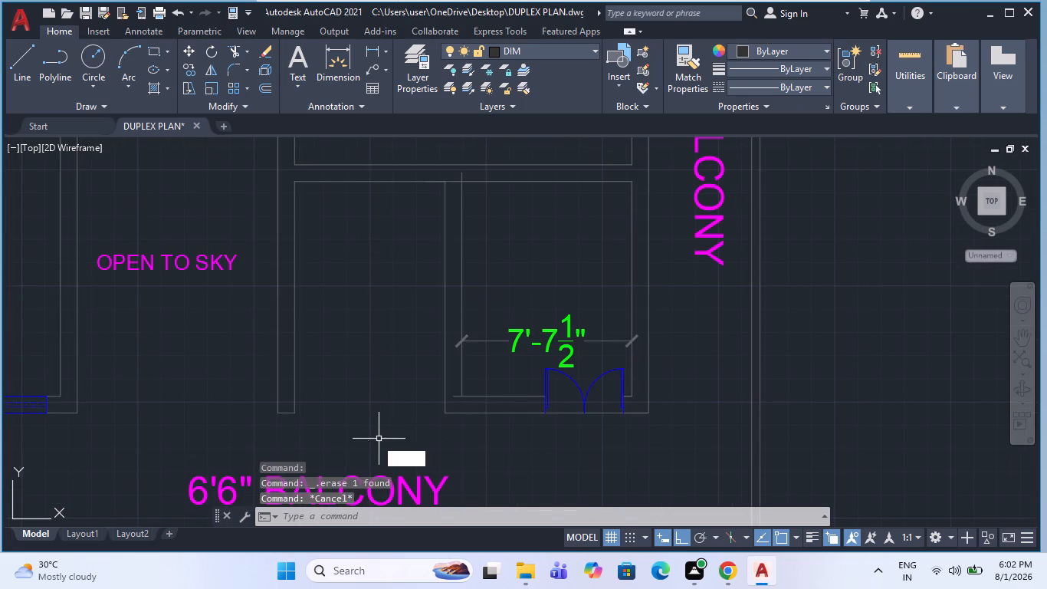
pyautogui.press('space')
pyautogui.click(287, 414)
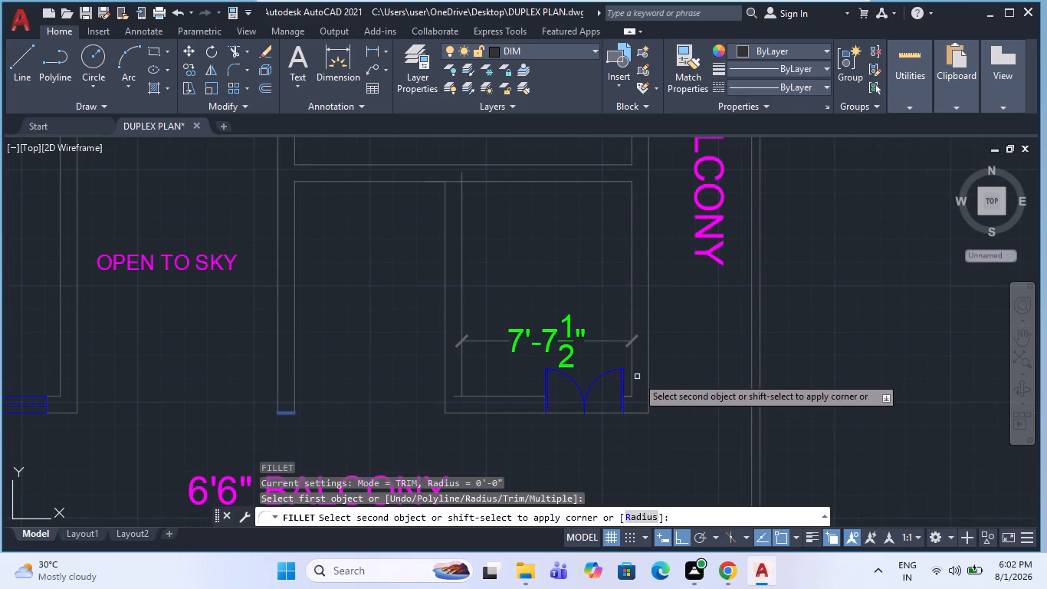
pyautogui.click(651, 394)
pyautogui.press('Escape')
# Erase the south wall's double door and the two jamb lines of its opening.
pyautogui.scroll(2, 471, 413)
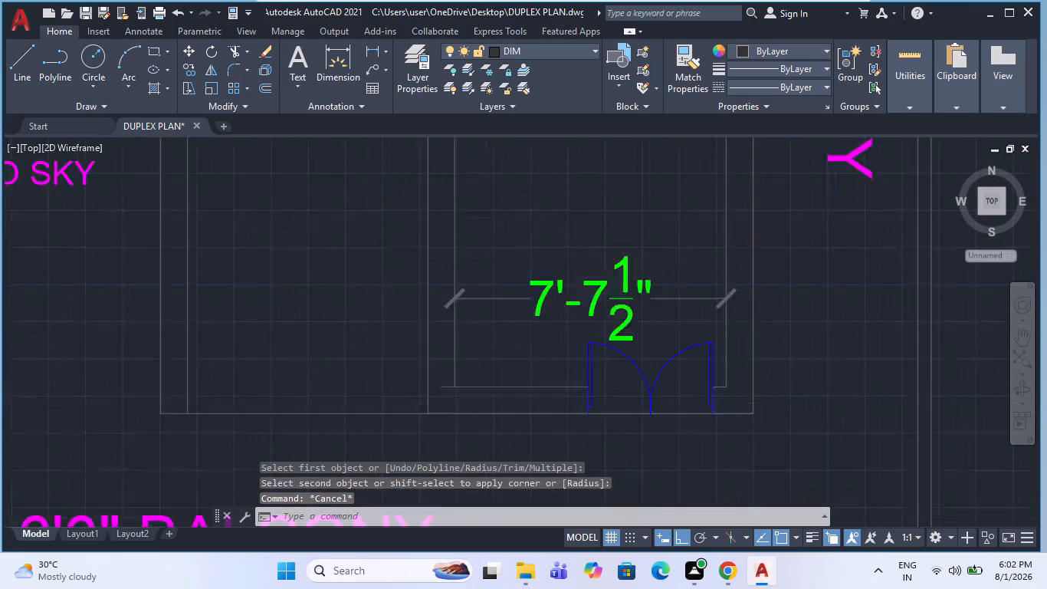
pyautogui.click(431, 387)
pyautogui.click(422, 354)
pyautogui.press('Escape')
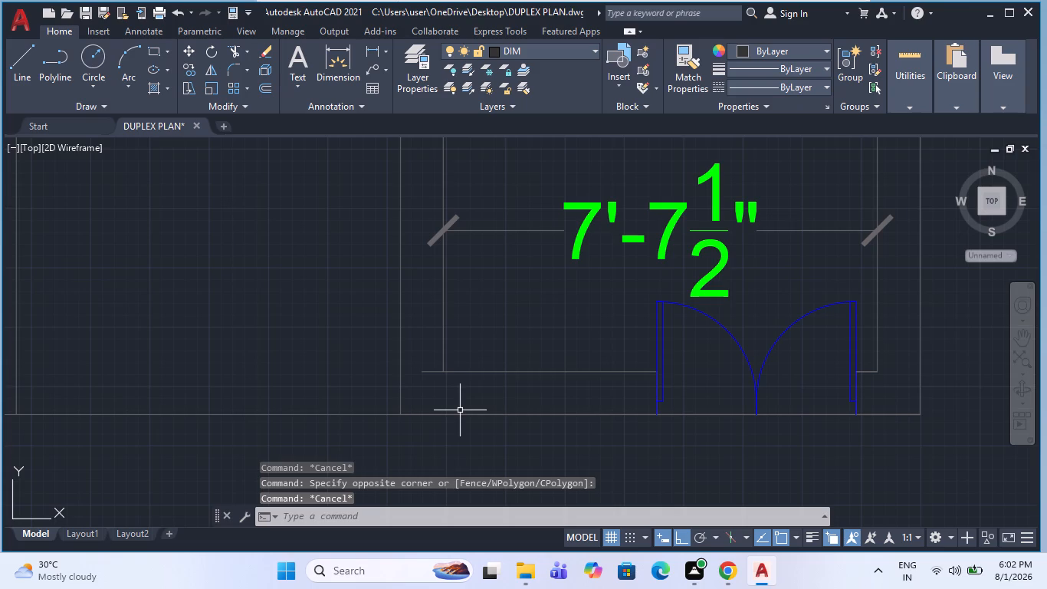
pyautogui.click(792, 347)
pyautogui.click(696, 344)
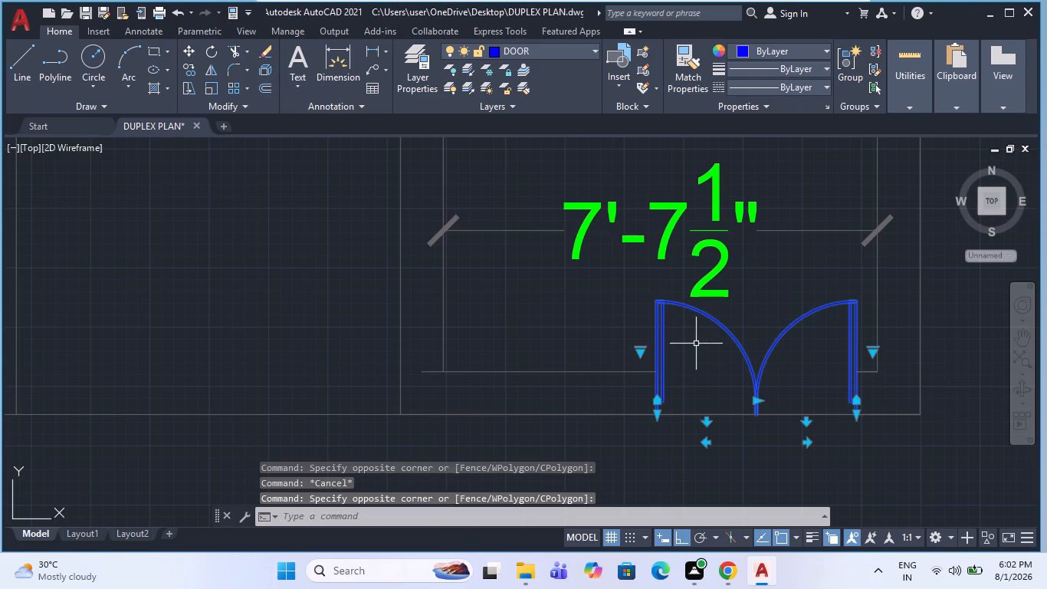
pyautogui.press('Delete')
pyautogui.scroll(-2, 505, 382)
pyautogui.scroll(1, 658, 386)
pyautogui.press('Escape')
pyautogui.click(647, 391)
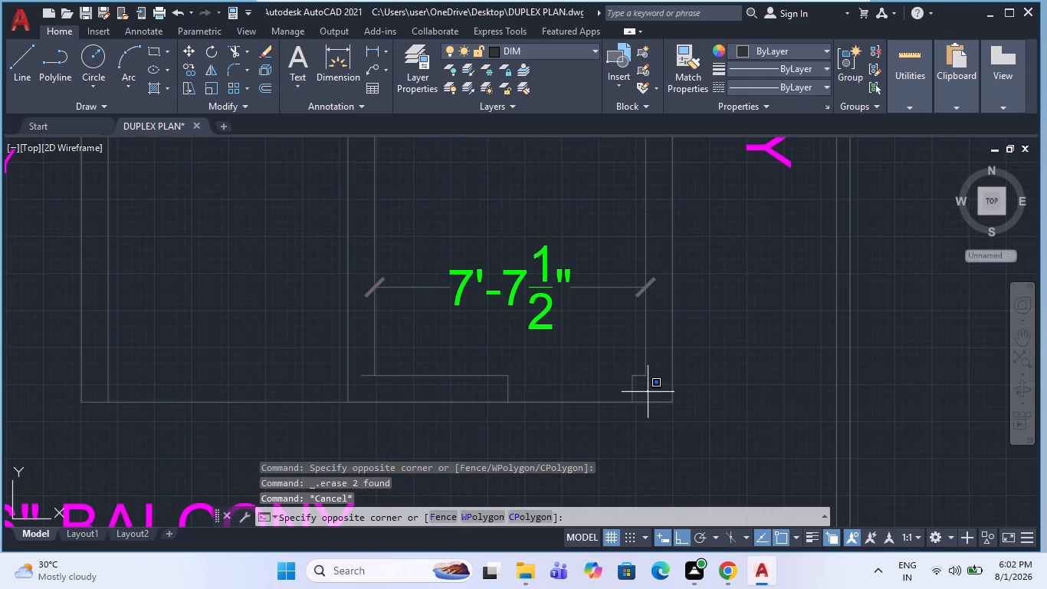
pyautogui.click(478, 394)
pyautogui.press('Delete')
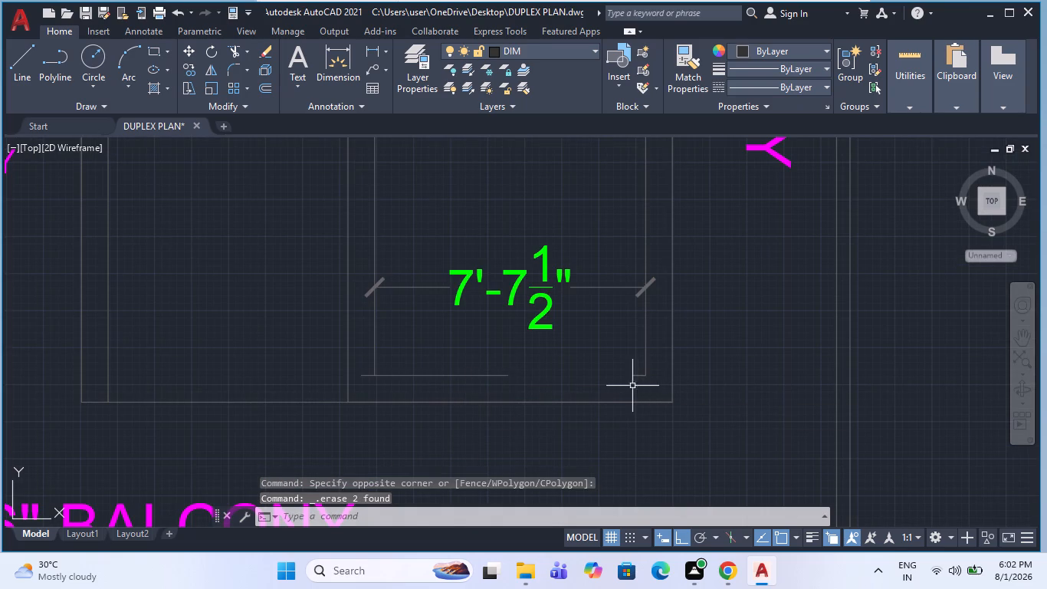
# Join the south wall's inner face segments across the removed double door's opening into one line.
pyautogui.click(632, 386)
pyautogui.click(634, 387)
pyautogui.click(638, 392)
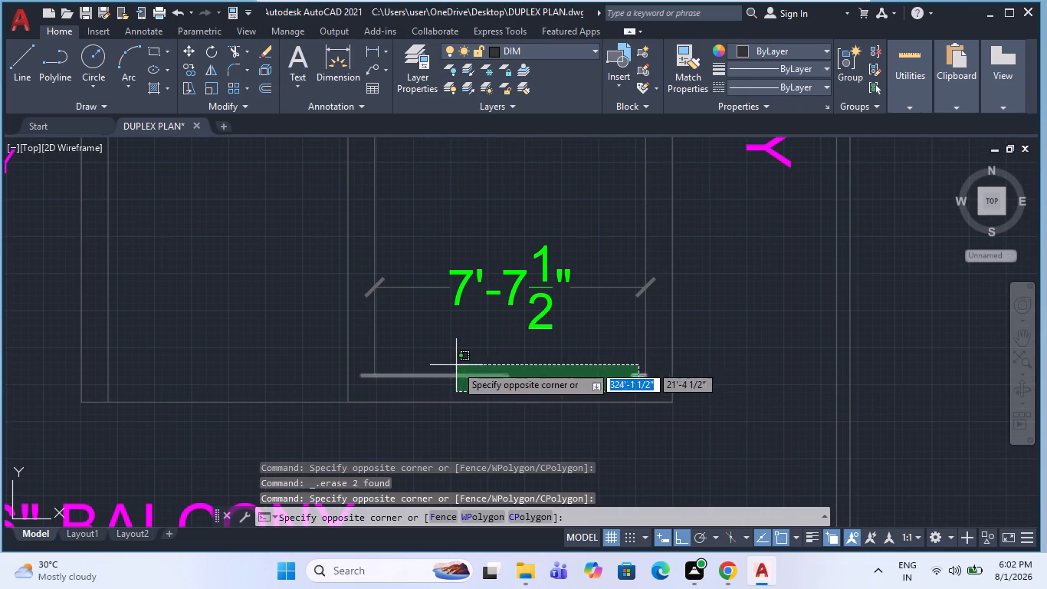
pyautogui.click(456, 365)
pyautogui.write('J')
pyautogui.press('space')
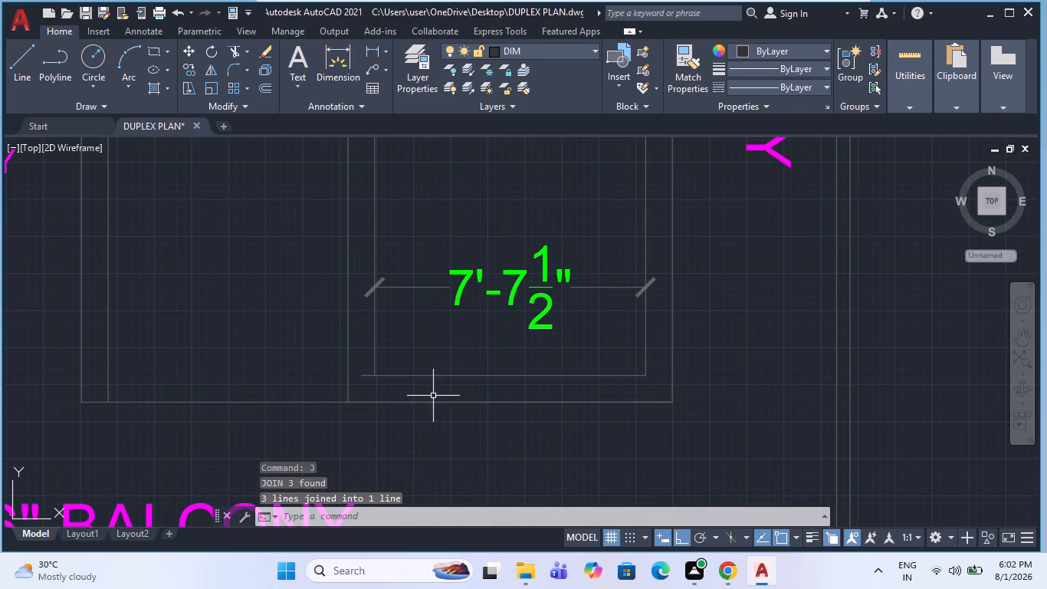
# Extend the south wall's inner face line west to the inner face of the wall beside OPEN TO SKY.
pyautogui.scroll(-1, 435, 397)
pyautogui.write('EX')
pyautogui.press('space')
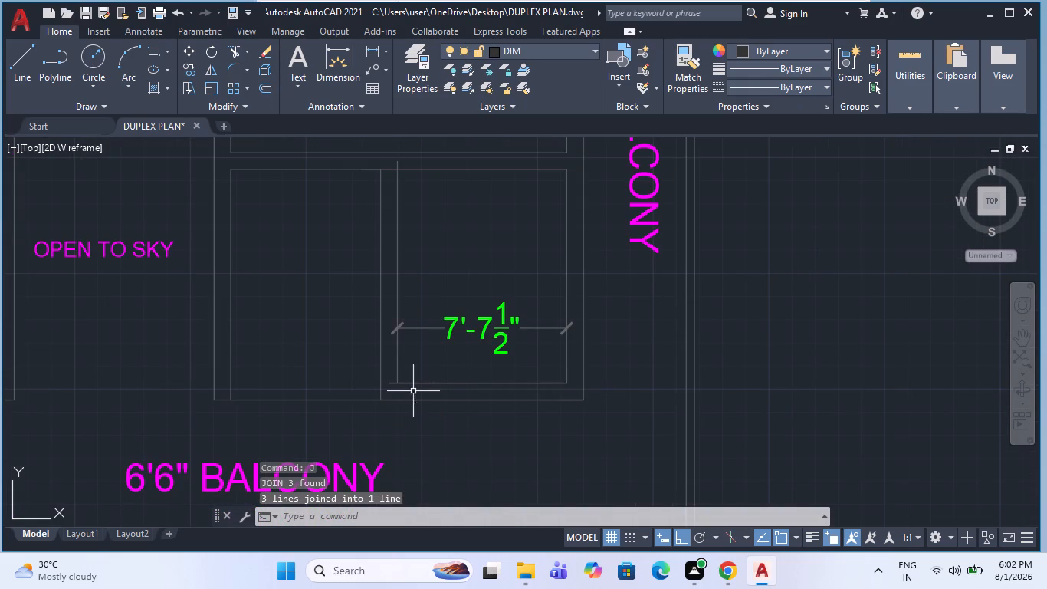
pyautogui.click(432, 384)
pyautogui.click(425, 382)
pyautogui.press('Escape')
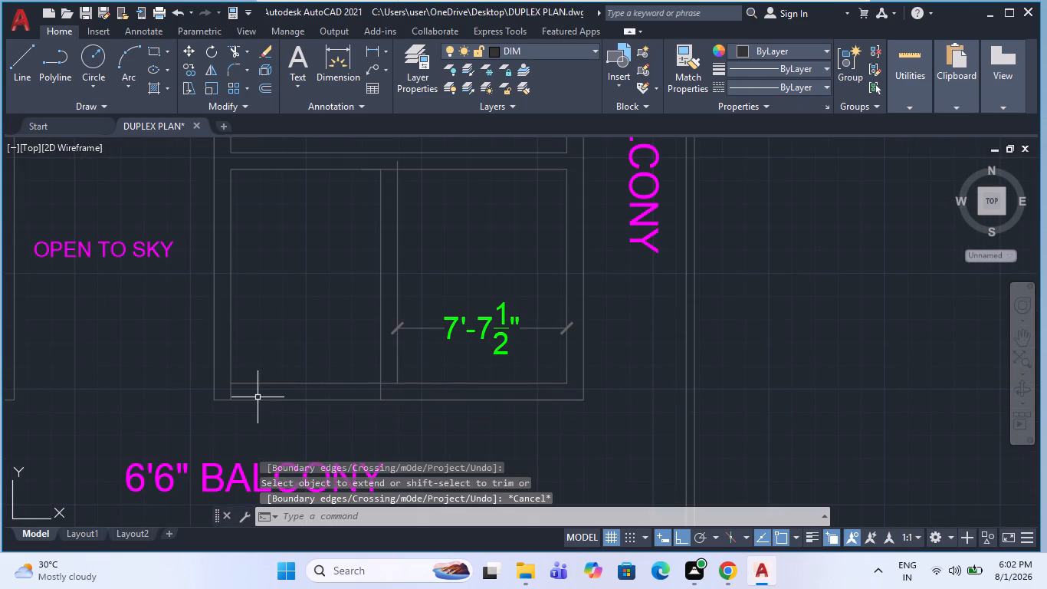
# Trim the vertical wall lines crossing the south wall's thickness and the inner face piece between the partition's two faces.
pyautogui.write('TR')
pyautogui.press('space')
pyautogui.scroll(2, 238, 397)
pyautogui.click(210, 393)
pyautogui.click(336, 395)
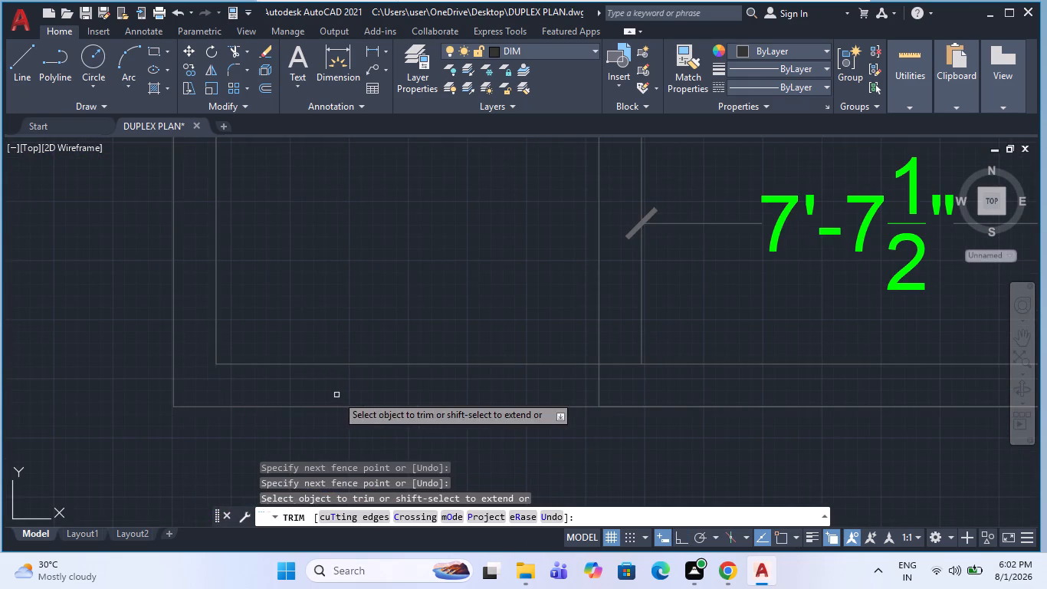
pyautogui.scroll(-1, 343, 393)
pyautogui.click(504, 390)
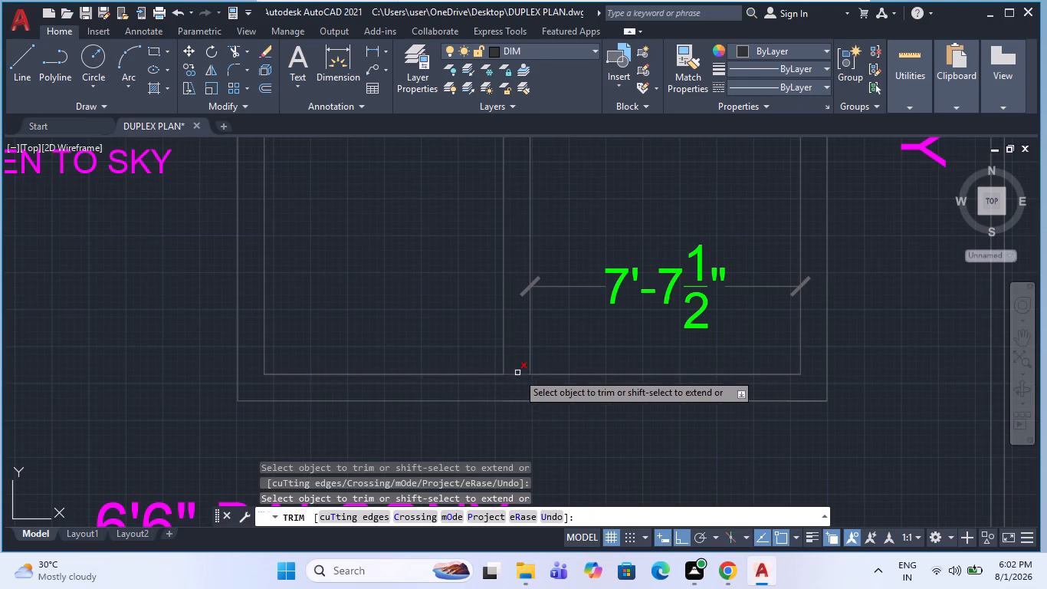
pyautogui.click(517, 373)
pyautogui.press('Escape')
# Trim the partition line's stub projecting above the lower face of the north wall.
pyautogui.scroll(-3, 464, 401)
pyautogui.press('Escape')
pyautogui.scroll(3, 472, 308)
pyautogui.press('space')
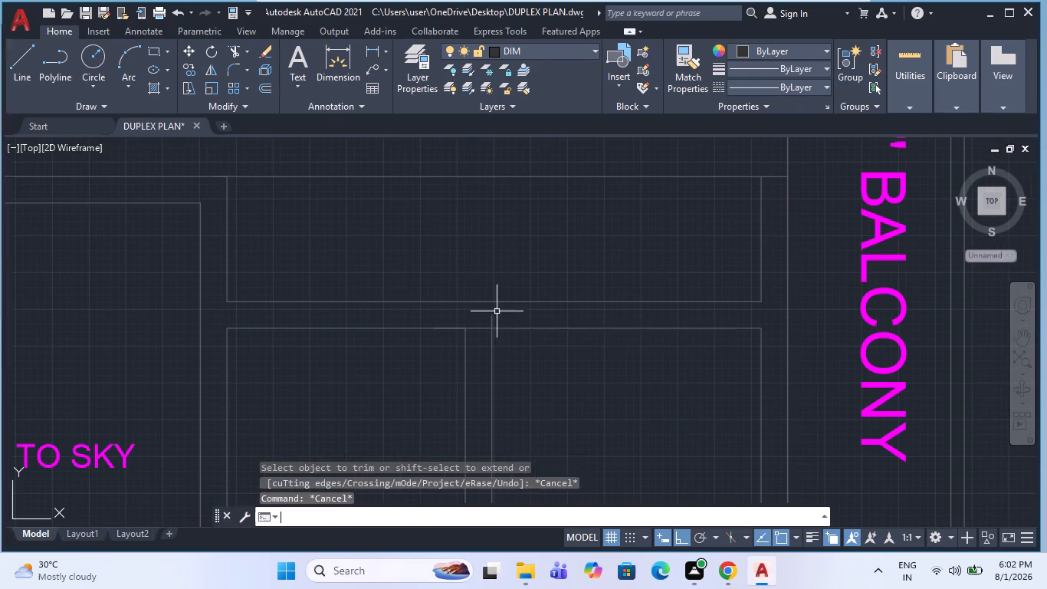
pyautogui.click(493, 319)
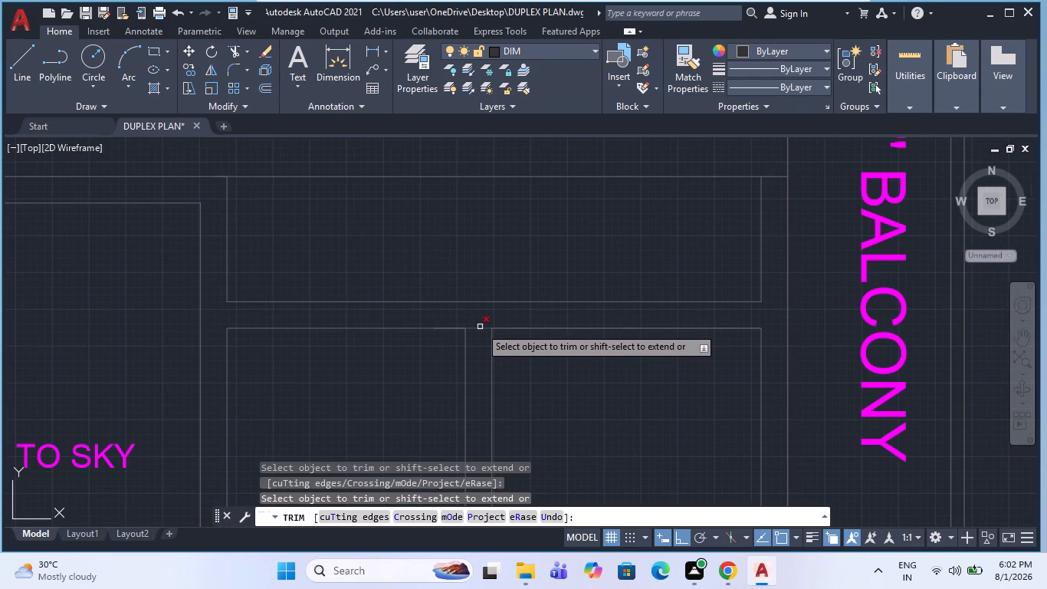
pyautogui.press('Escape')
pyautogui.scroll(-2, 323, 321)
pyautogui.press('Escape')
# Draw two crossing diagonal lines between opposite corners of the compartment beside OPEN TO SKY.
pyautogui.scroll(-1, 359, 344)
pyautogui.press('l')
pyautogui.press('space')
pyautogui.scroll(2, 334, 360)
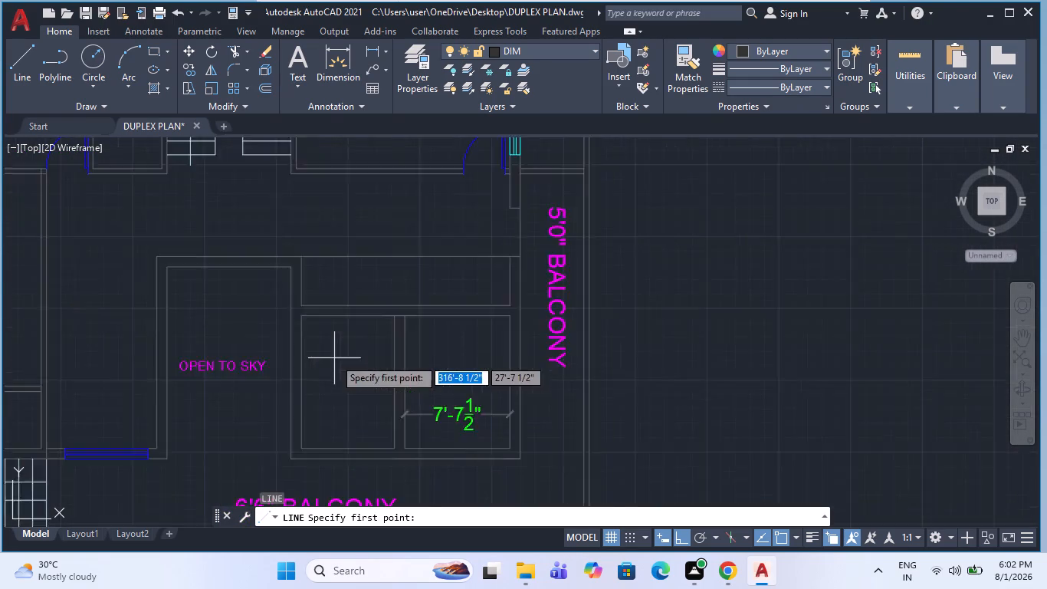
pyautogui.click(281, 294)
pyautogui.scroll(-2, 327, 318)
pyautogui.scroll(2, 373, 377)
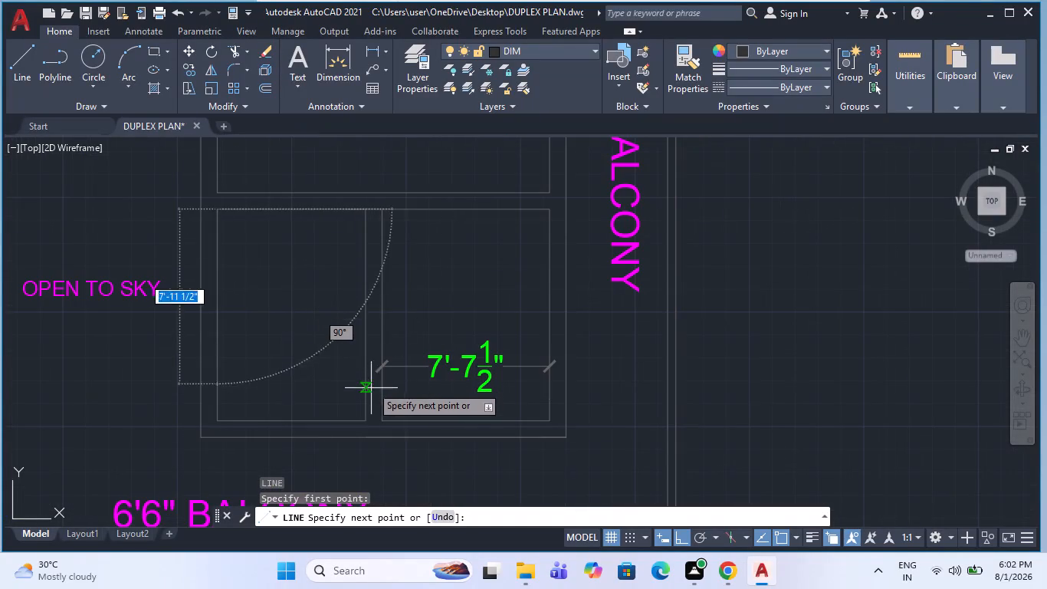
pyautogui.click(366, 418)
pyautogui.press('space')
pyautogui.press('space')
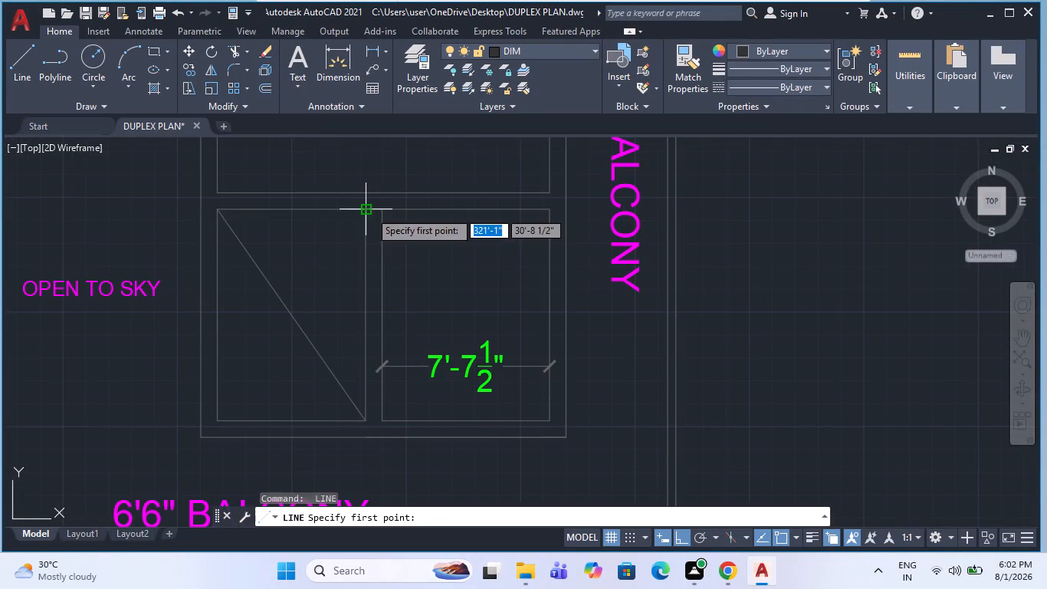
pyautogui.click(369, 211)
pyautogui.click(215, 418)
pyautogui.press('Escape')
pyautogui.scroll(-2, 376, 391)
pyautogui.scroll(2, 395, 345)
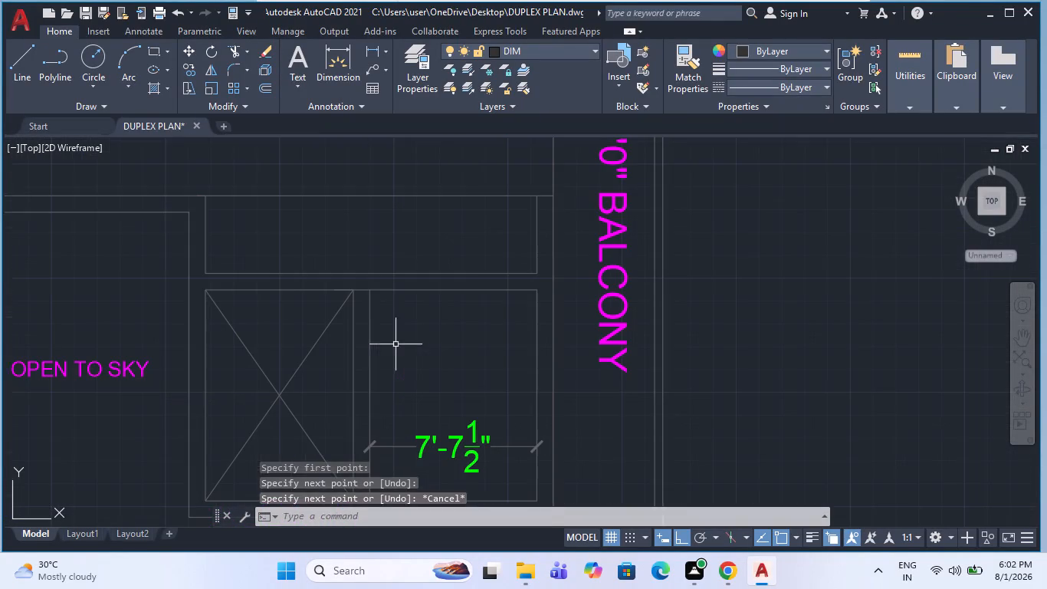
# Draw two crossing diagonal lines between opposite inner corners of the east compartment beside the 5'0" BALCONY.
pyautogui.press('space')
pyautogui.click(369, 289)
pyautogui.scroll(-1, 372, 291)
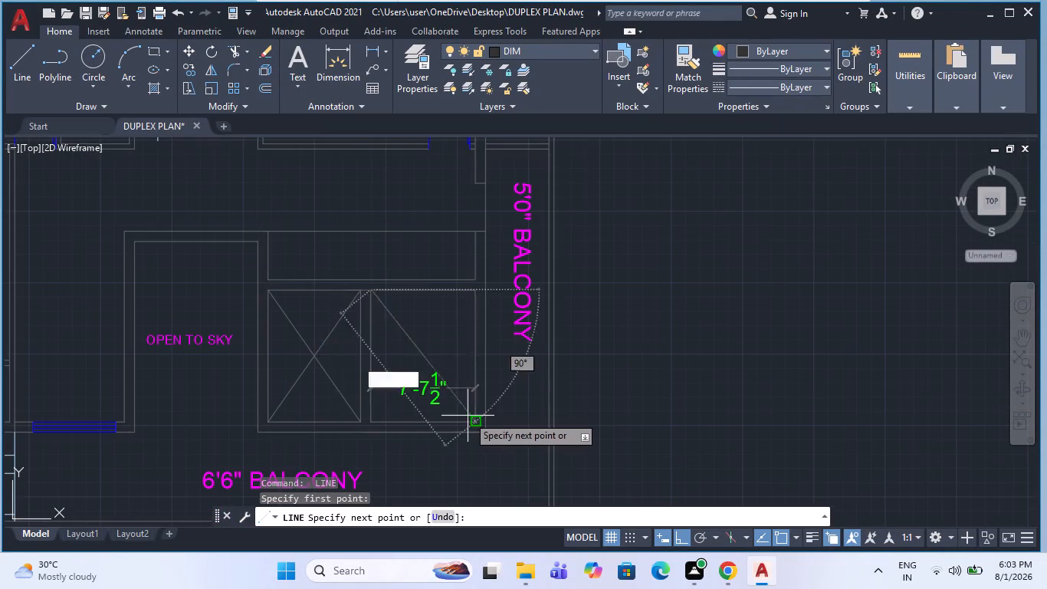
pyautogui.click(470, 416)
pyautogui.press('space')
pyautogui.press('space')
pyautogui.click(472, 292)
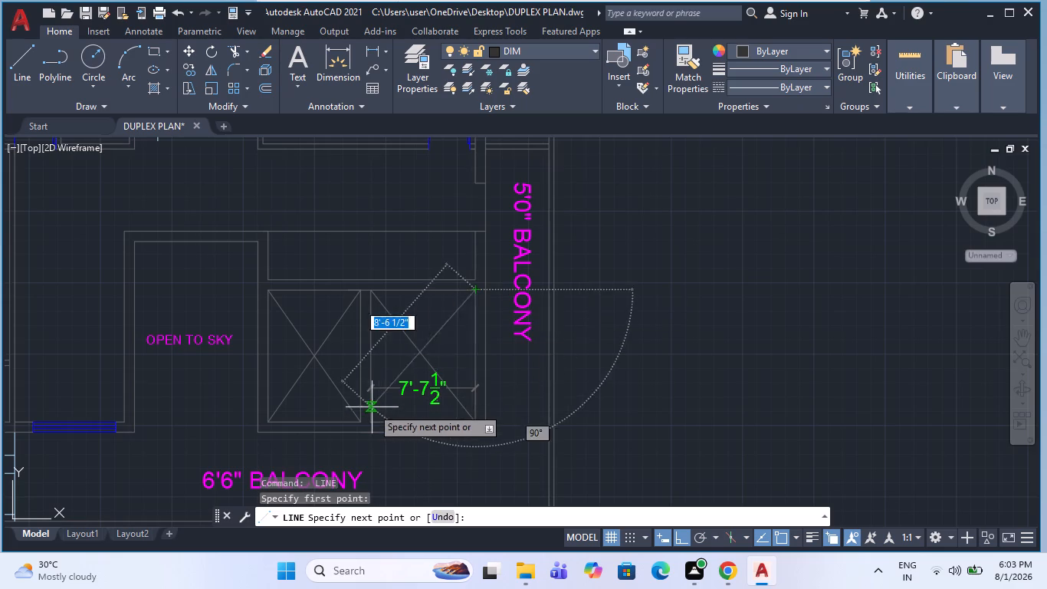
pyautogui.click(369, 420)
pyautogui.press('Escape')
# Erase the width dimension inside the crossed east compartment.
pyautogui.click(435, 399)
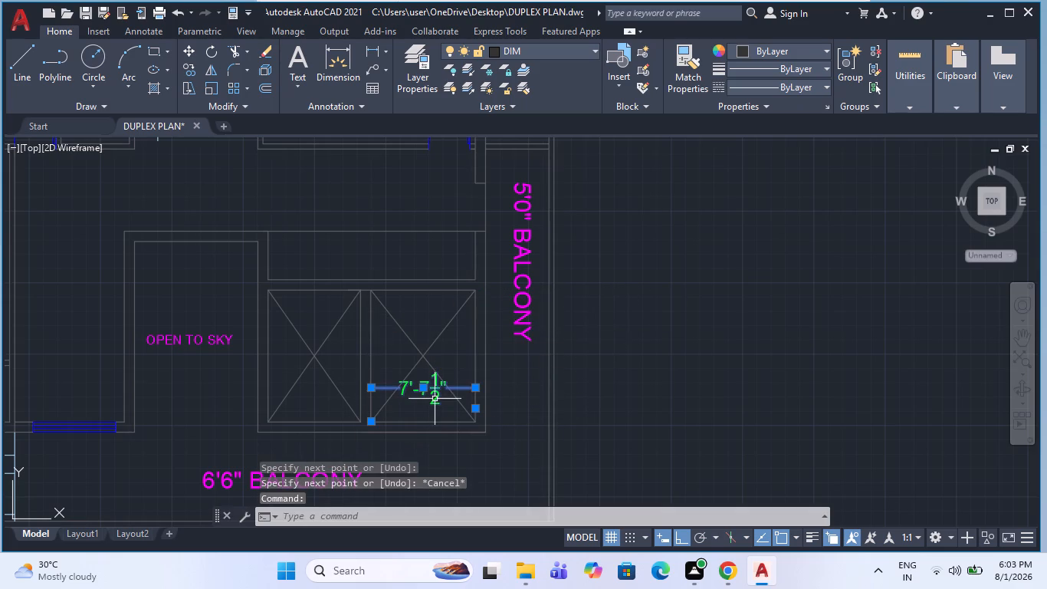
pyautogui.press('Delete')
pyautogui.scroll(-3, 481, 369)
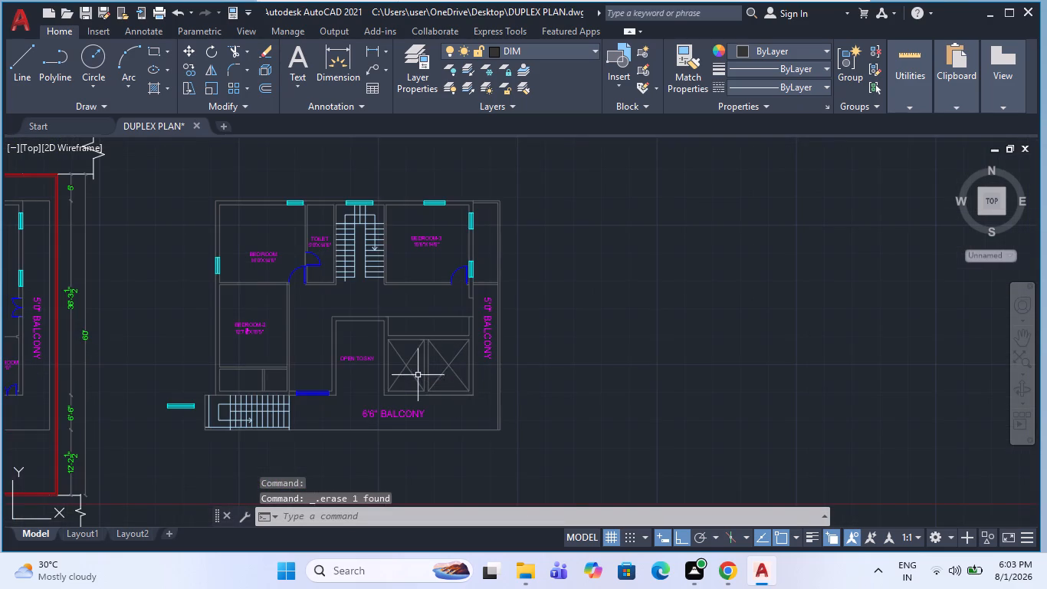
# Copy the 6'6" BALCONY label straight up into the corridor between the staircase and OPEN TO SKY.
pyautogui.scroll(1, 418, 338)
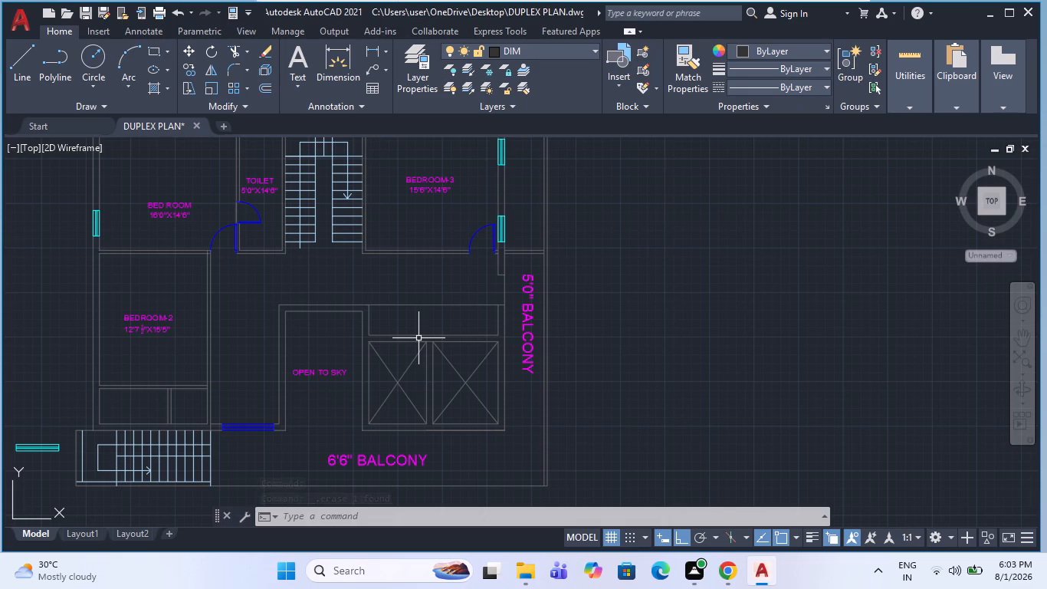
pyautogui.click(396, 459)
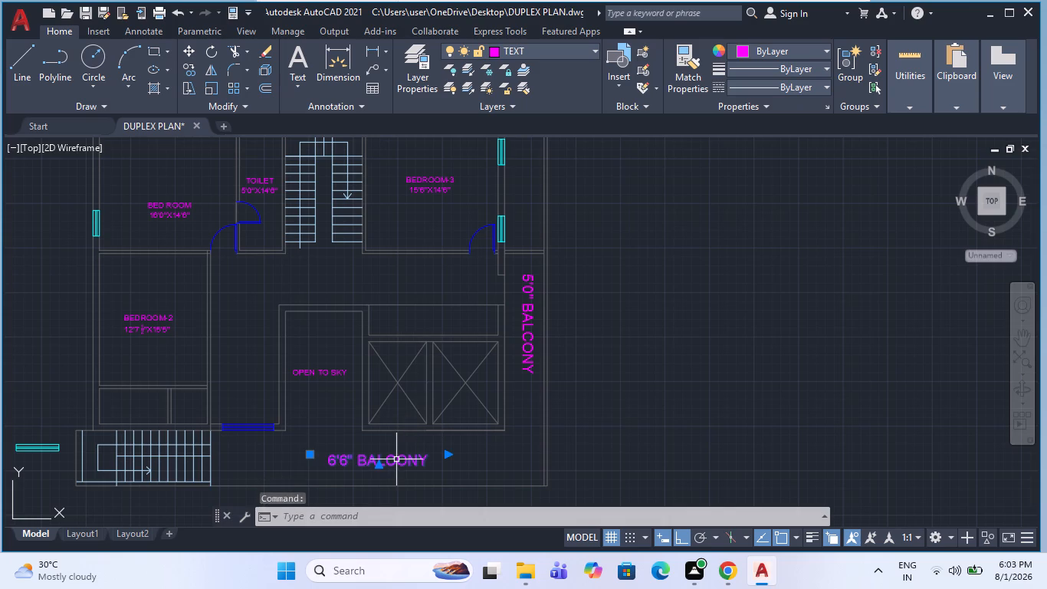
pyautogui.write('CO')
pyautogui.press('space')
pyautogui.click(395, 460)
pyautogui.scroll(1, 386, 276)
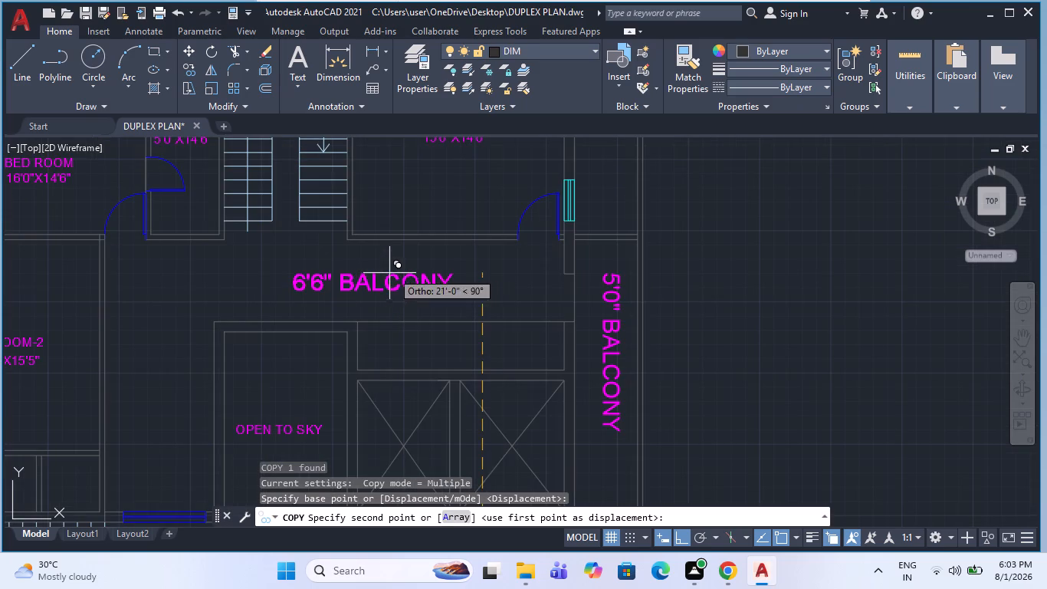
pyautogui.click(392, 270)
pyautogui.press('Escape')
# Change the copied label's text to 6'0" WIDE CORRIDOR and widen its text frame so it fits on one line.
pyautogui.doubleClick(379, 278)
pyautogui.doubleClick(374, 288)
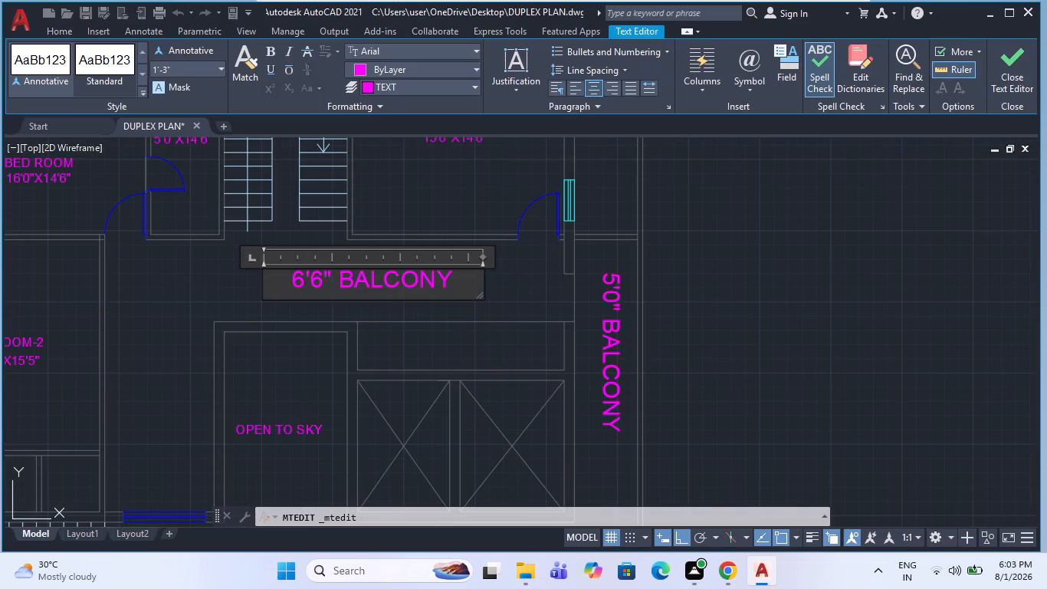
pyautogui.moveTo(446, 283); pyautogui.dragTo(345, 291)
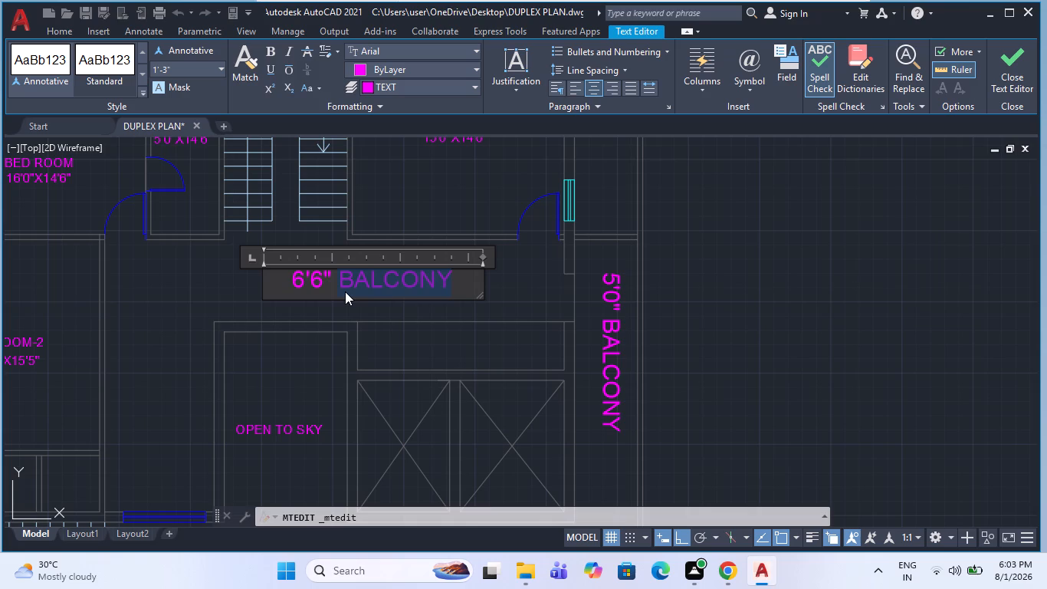
pyautogui.write('WIDE CORR')
pyautogui.write('IDOR')
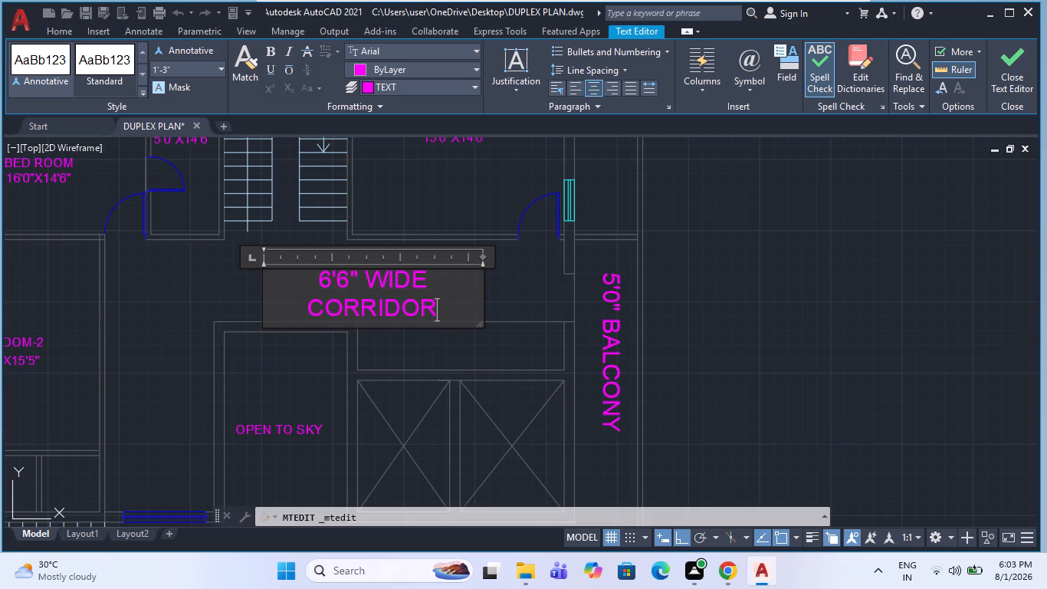
pyautogui.moveTo(484, 259); pyautogui.dragTo(543, 264)
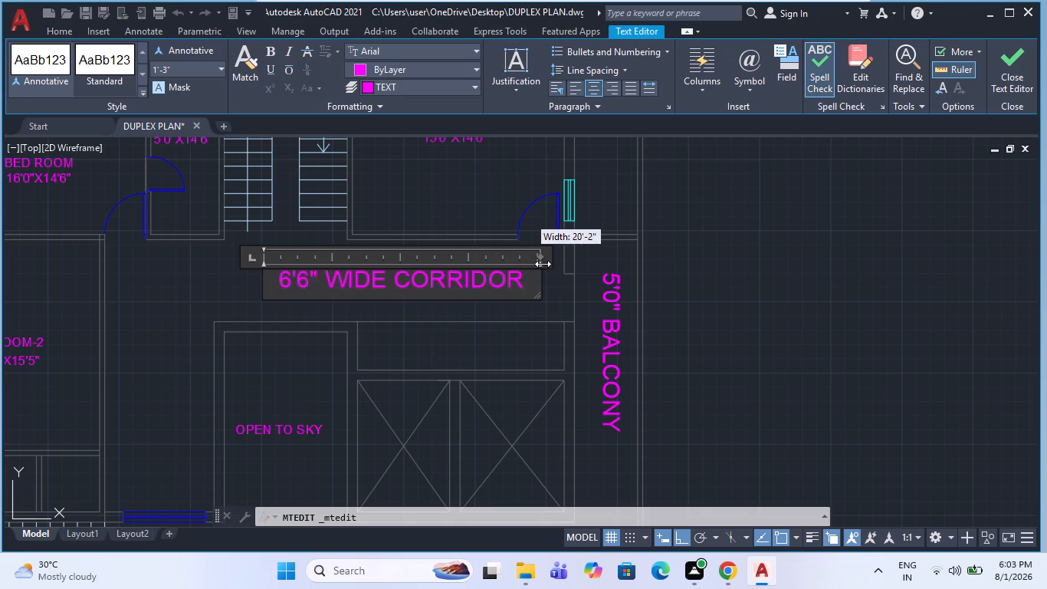
pyautogui.moveTo(543, 264); pyautogui.dragTo(546, 264)
pyautogui.click(305, 290)
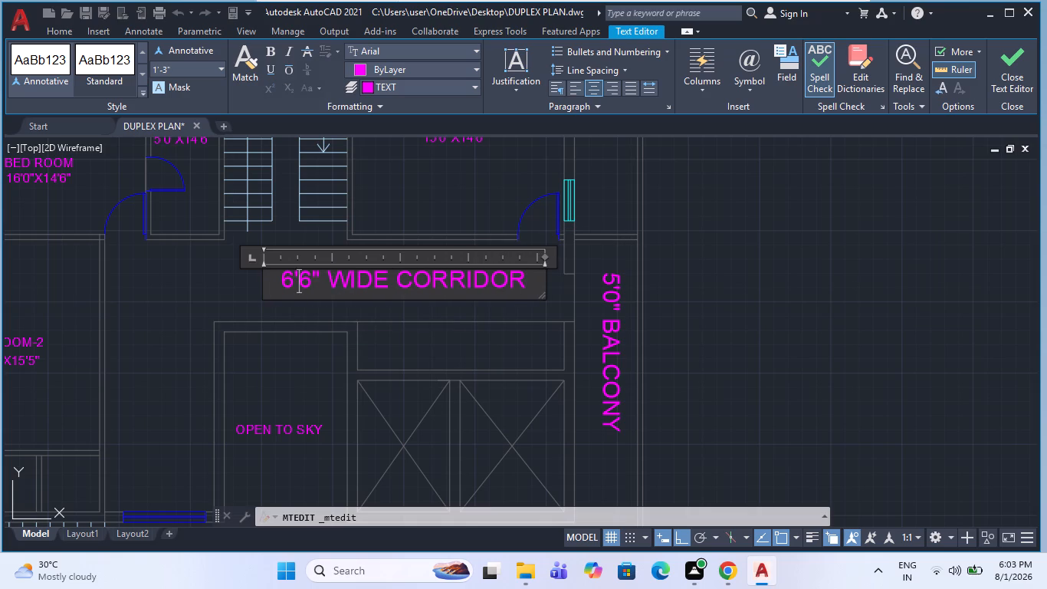
pyautogui.press('Right')
pyautogui.press('BackSpace')
pyautogui.press('0')
# Set the text height of the whole 6'0" WIDE CORRIDOR label to 12 inches.
pyautogui.hotkey('ctrl', 'a')
pyautogui.click(207, 71)
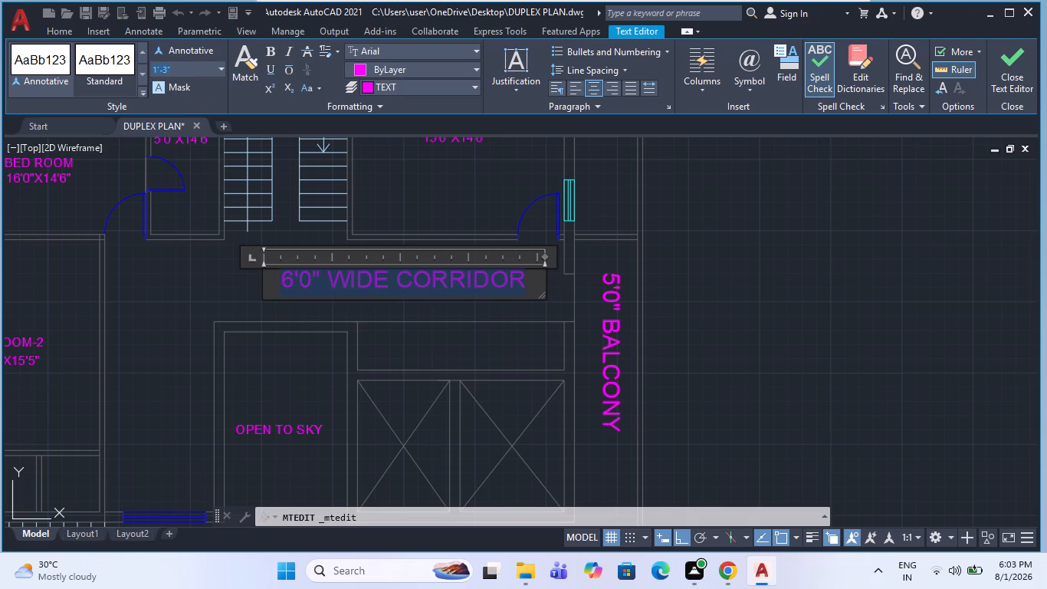
pyautogui.write('12')
pyautogui.press('Return')
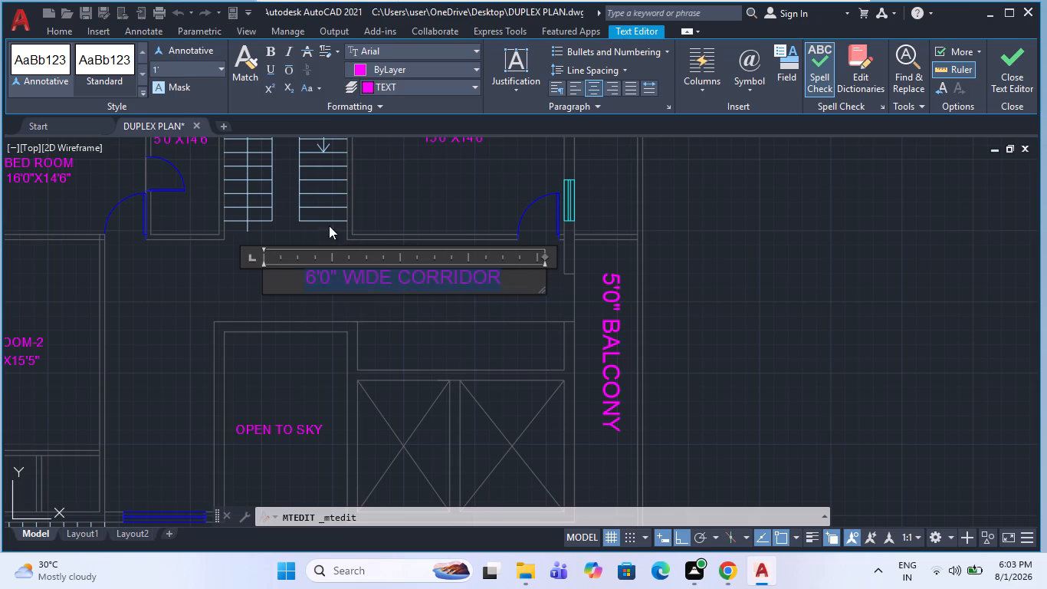
pyautogui.click(269, 308)
pyautogui.press('Escape')
# Move the 6'0" WIDE CORRIDOR label slightly west along the corridor.
pyautogui.click(356, 290)
pyautogui.click(332, 274)
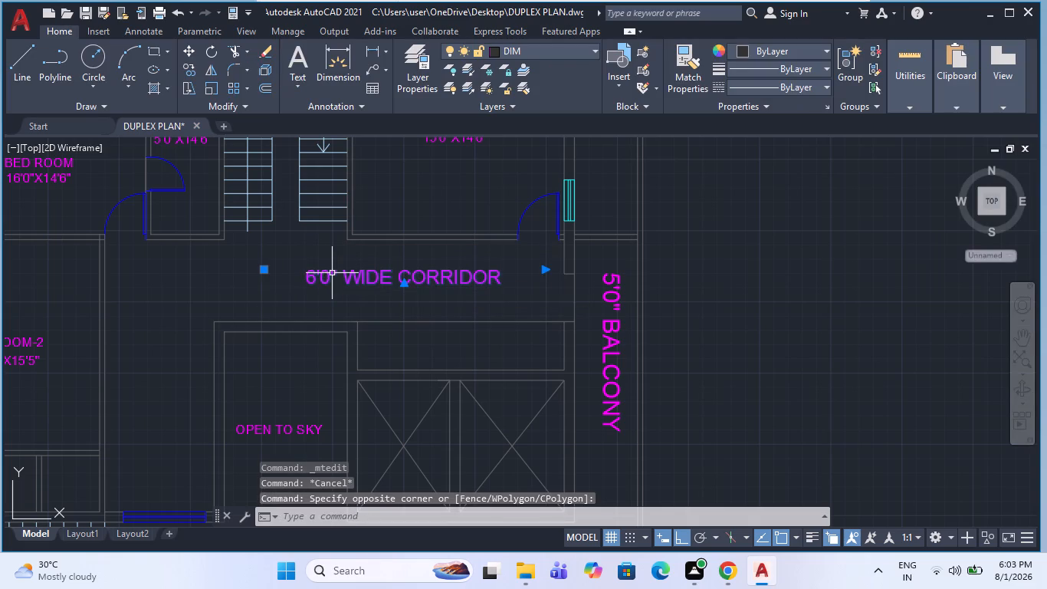
pyautogui.press('m')
pyautogui.press('space')
pyautogui.click(722, 371)
pyautogui.click(687, 379)
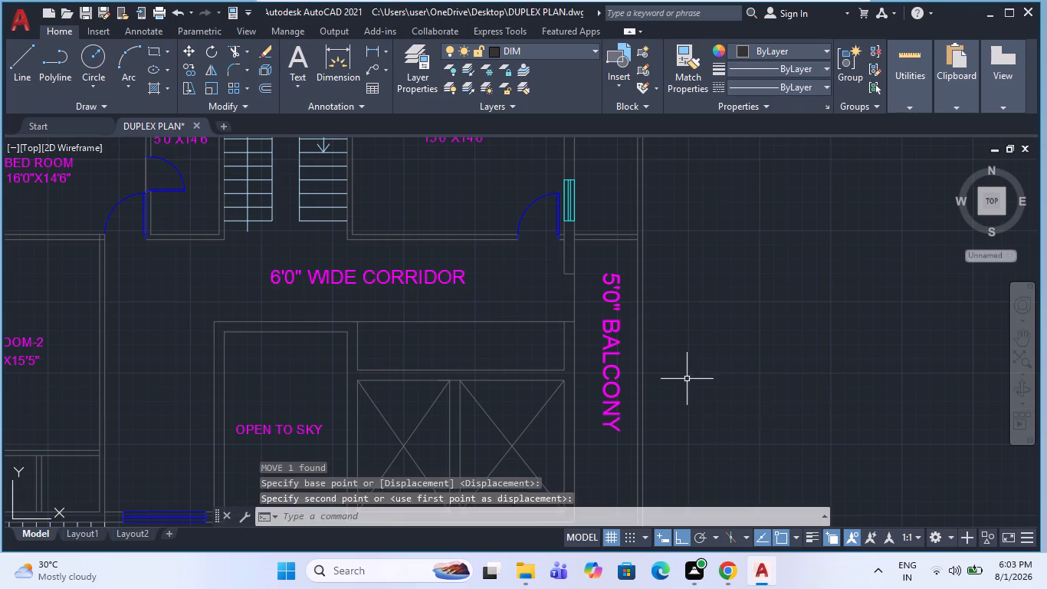
pyautogui.press('Escape')
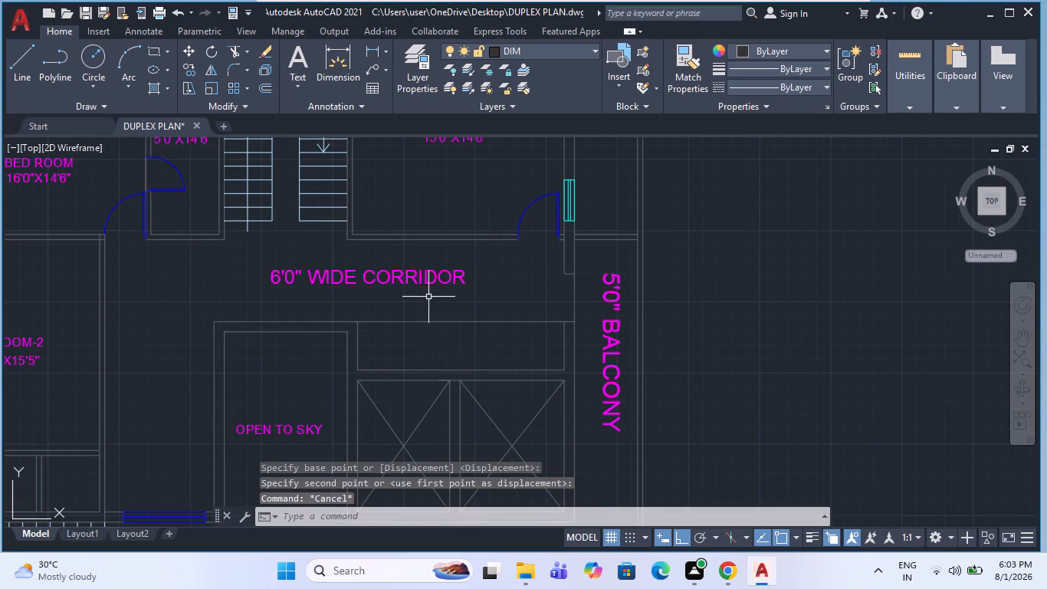
# Copy the loose horizontal window beside SOUTH ROAD to the middle of the wall between the corridor and OPEN TO SKY.
pyautogui.scroll(-1, 401, 287)
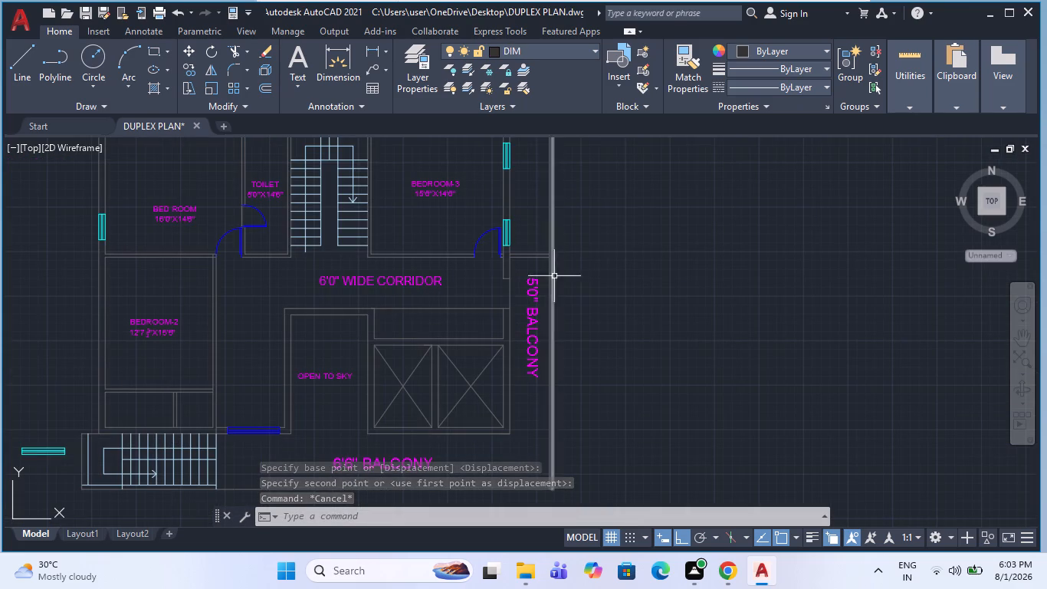
pyautogui.scroll(-2, 225, 393)
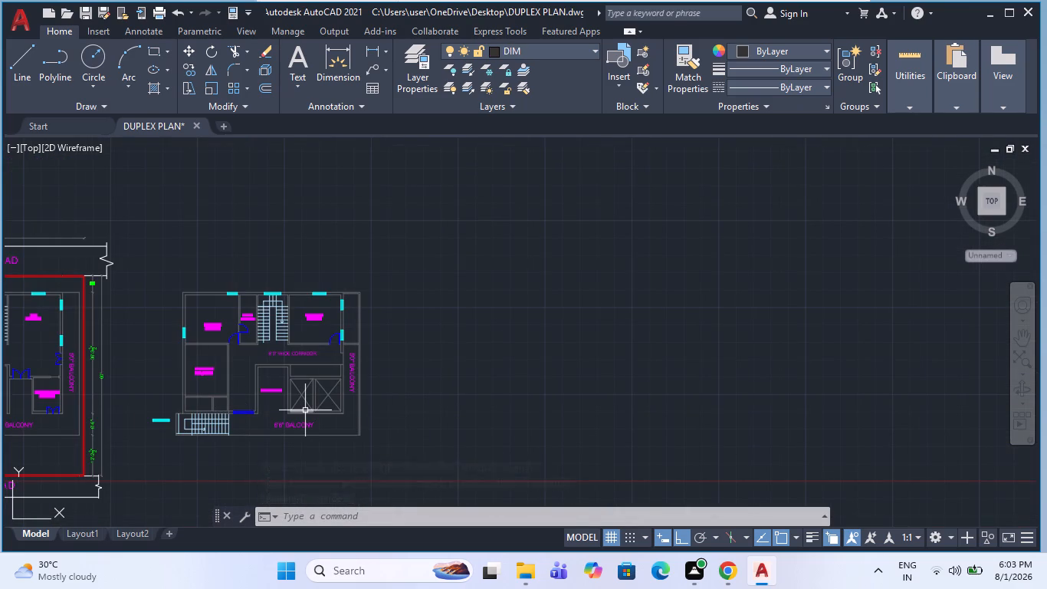
pyautogui.scroll(-1, 393, 294)
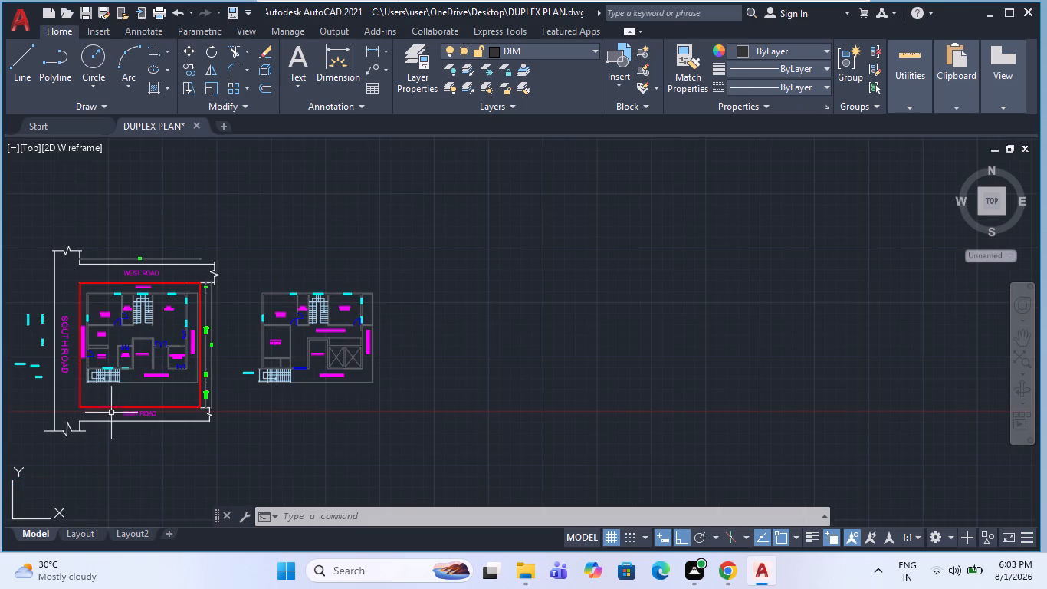
pyautogui.scroll(2, 42, 370)
pyautogui.moveTo(153, 364); pyautogui.dragTo(287, 331, button='middle')
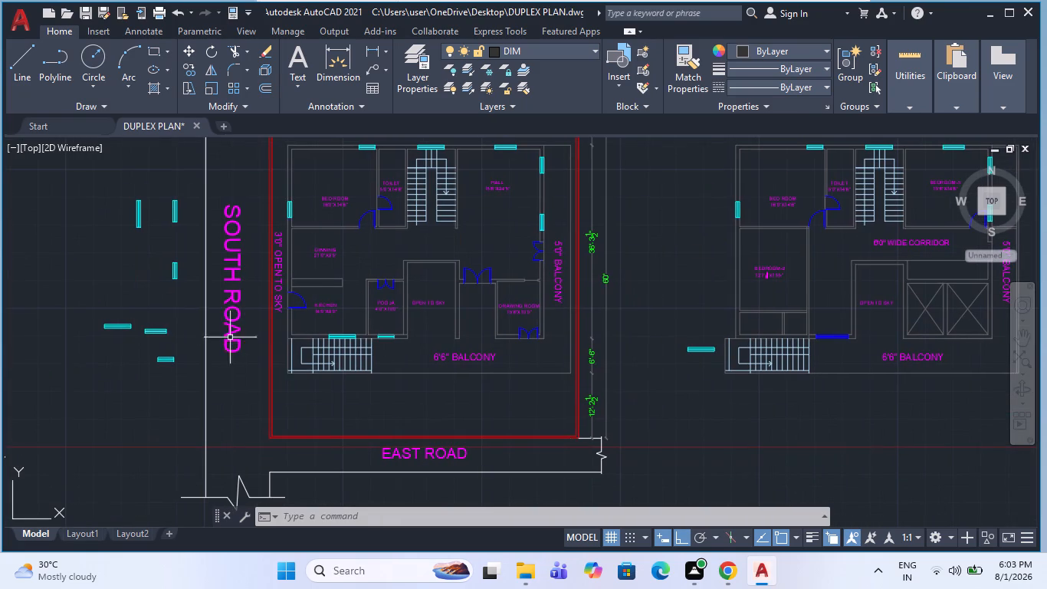
pyautogui.click(165, 331)
pyautogui.write('CO')
pyautogui.press('space')
pyautogui.scroll(2, 143, 337)
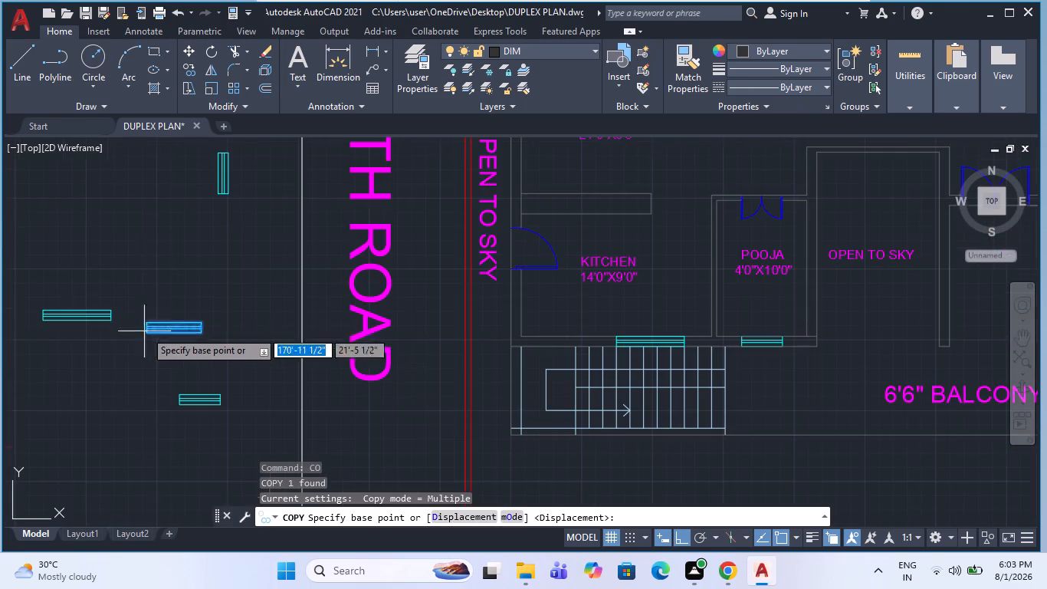
pyautogui.click(199, 336)
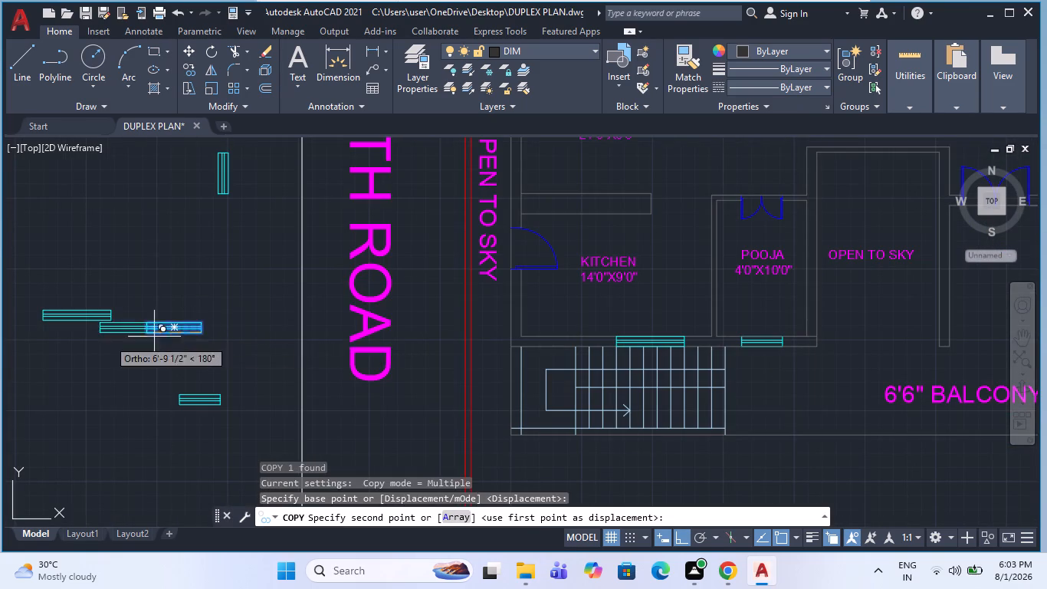
pyautogui.scroll(-4, 100, 346)
pyautogui.scroll(3, 395, 315)
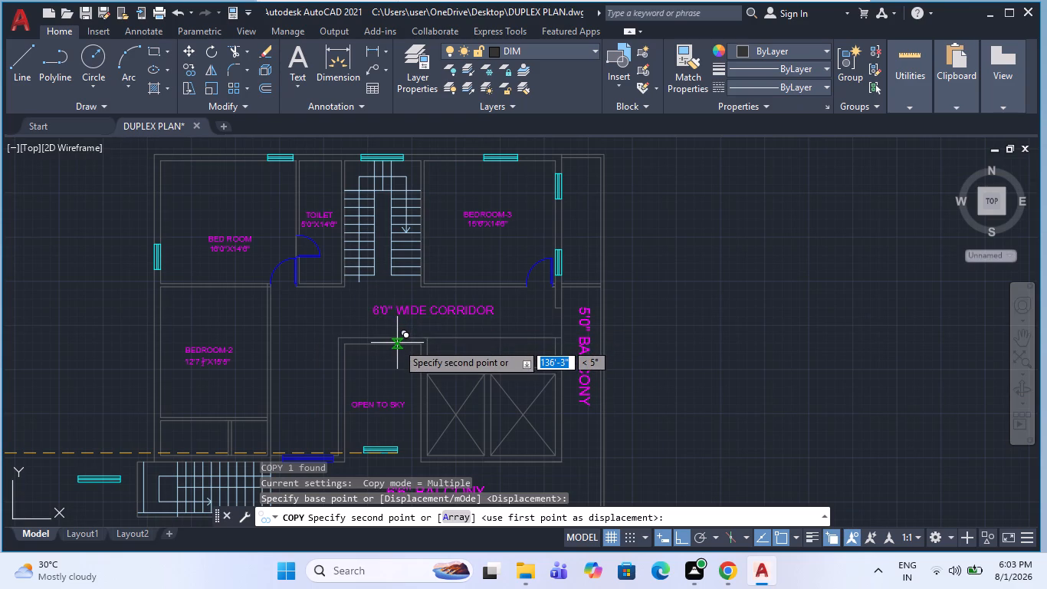
pyautogui.click(399, 342)
pyautogui.press('Escape')
pyautogui.scroll(2, 395, 354)
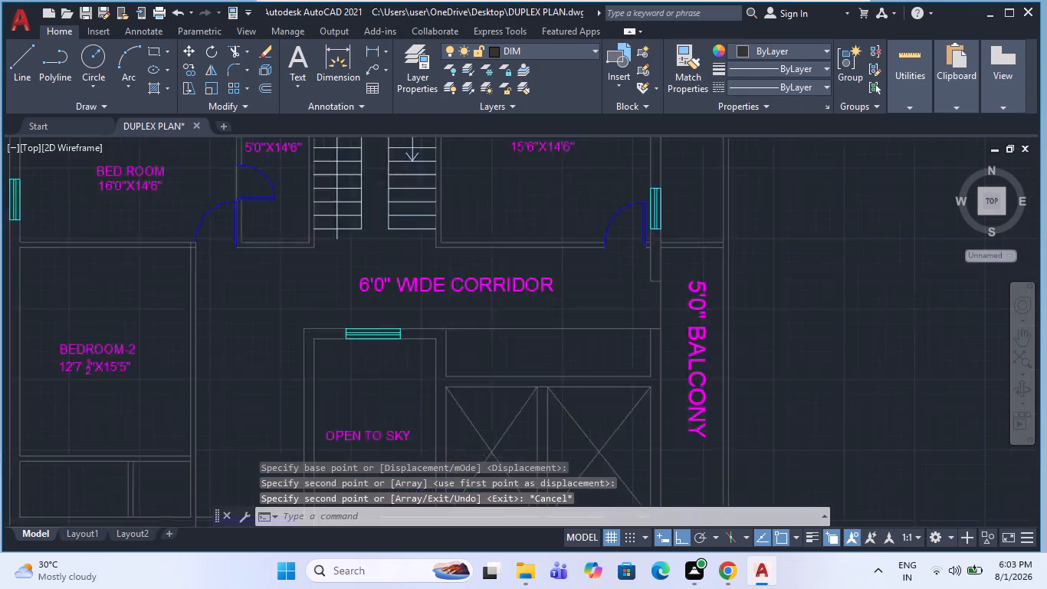
pyautogui.scroll(1, 397, 353)
pyautogui.press('Escape')
pyautogui.scroll(-2, 359, 332)
pyautogui.press('Escape')
pyautogui.scroll(-2, 359, 321)
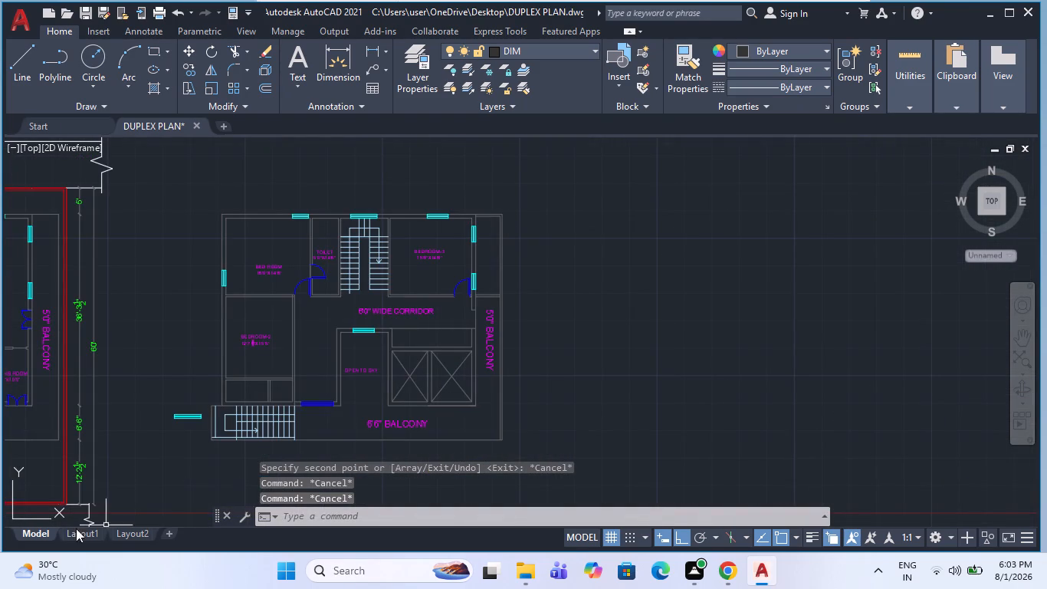
# Delete the window beside the door in BEDROOM-3's east wall.
pyautogui.scroll(2, 314, 309)
pyautogui.scroll(-1, 296, 314)
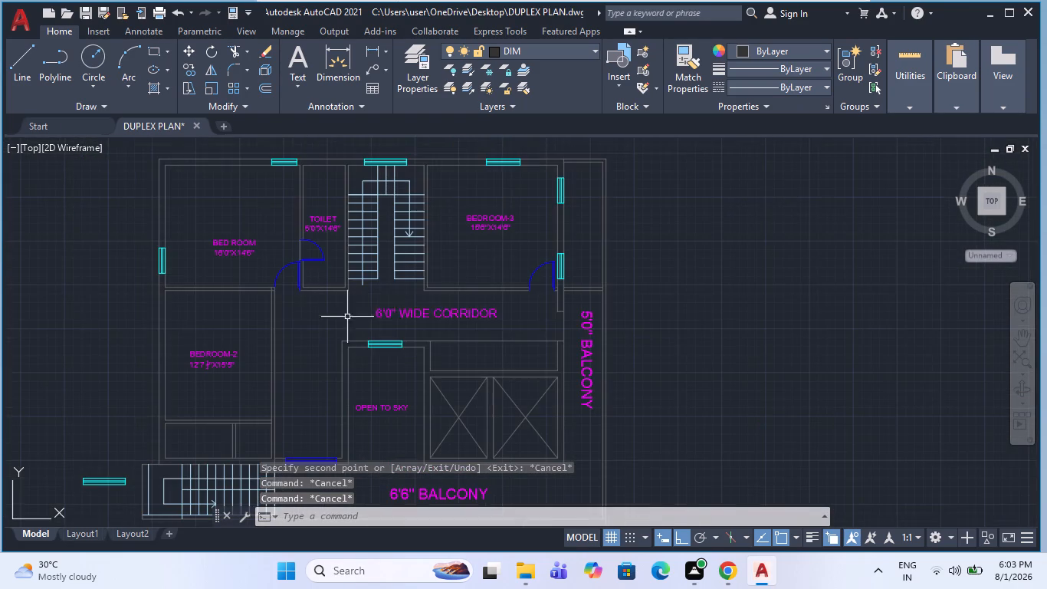
pyautogui.scroll(1, 580, 262)
pyautogui.click(546, 259)
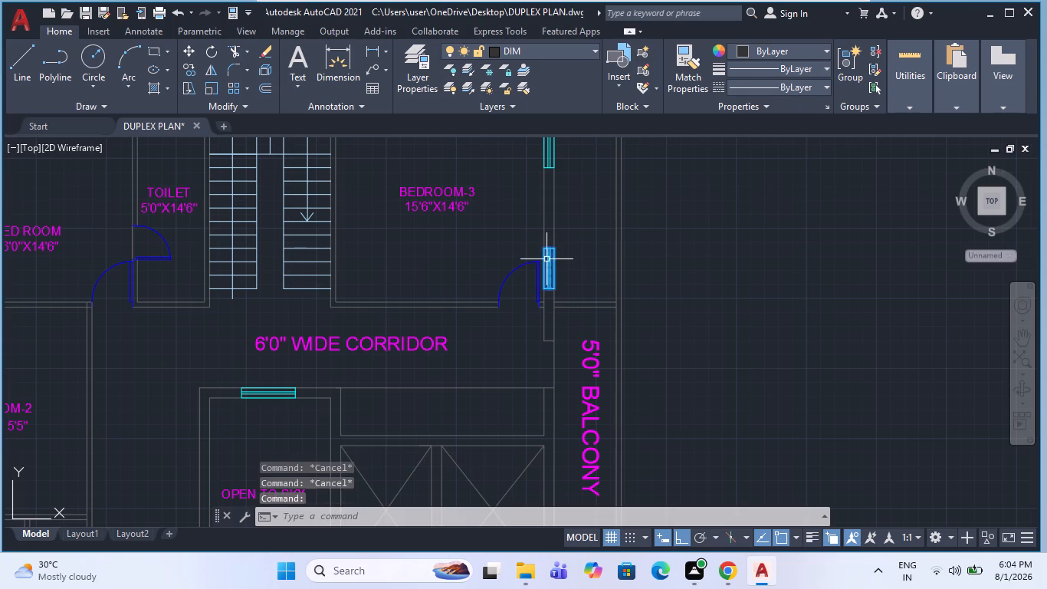
pyautogui.press('Delete')
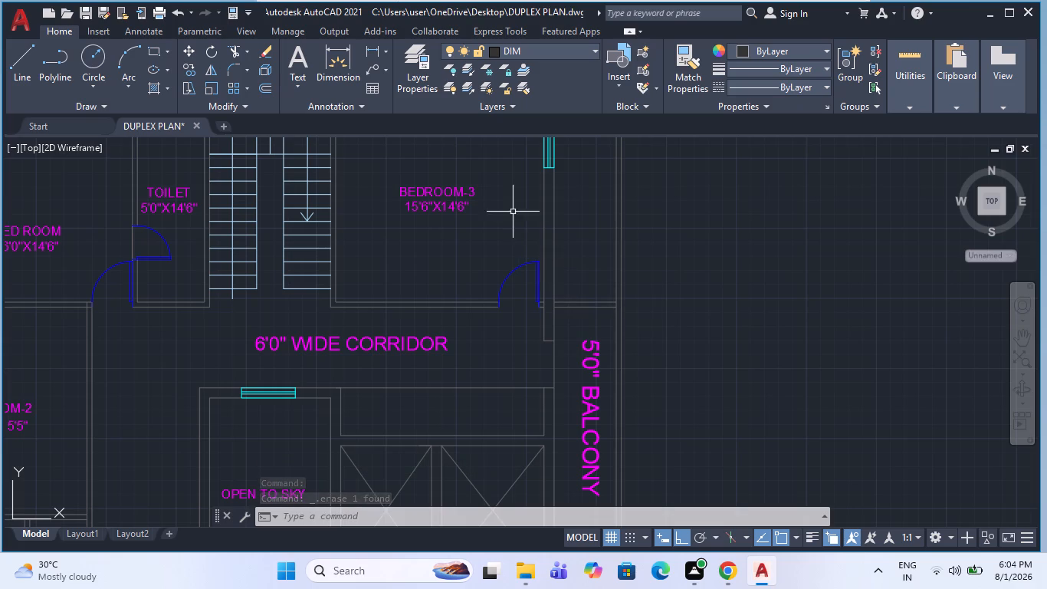
# Offset the inner line of the north wall at the balcony strip beside BEDROOM-3 southward by 8'.
pyautogui.scroll(-1, 427, 342)
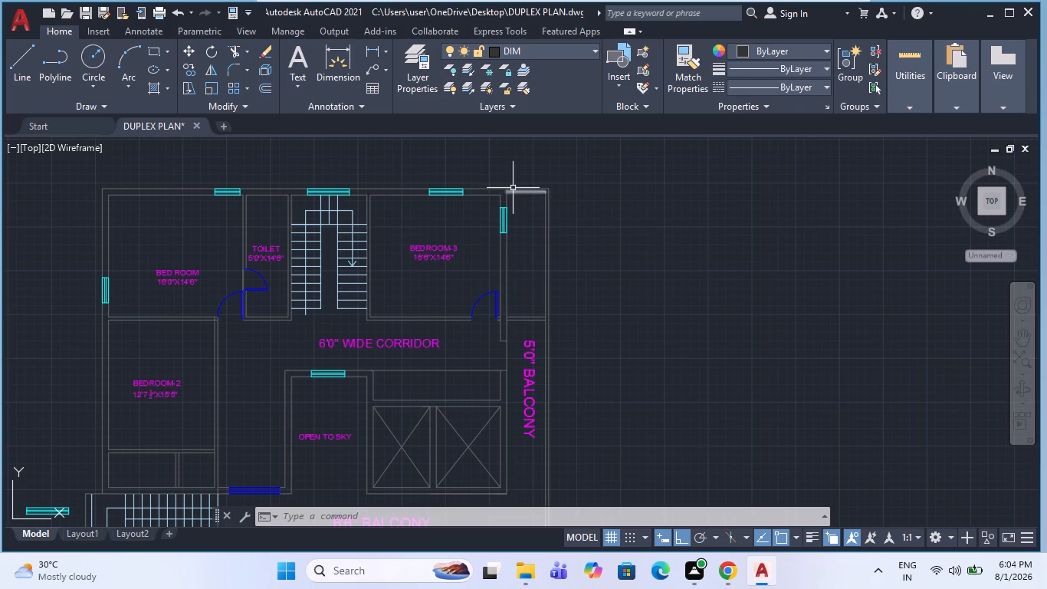
pyautogui.scroll(3, 513, 188)
pyautogui.write("O 8'")
pyautogui.press('Return')
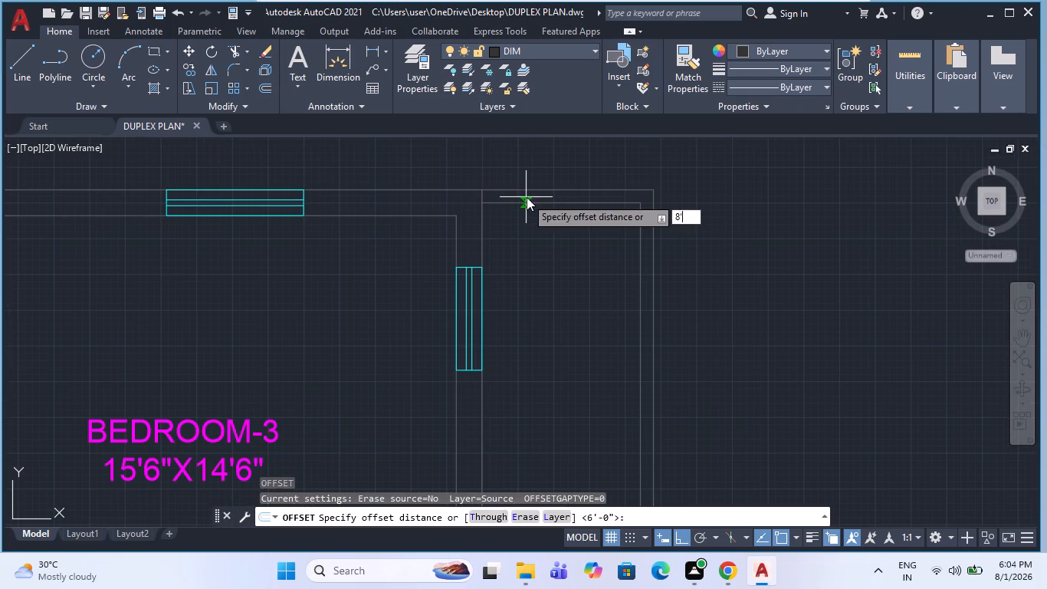
pyautogui.click(530, 201)
pyautogui.scroll(-3, 541, 261)
pyautogui.click(556, 330)
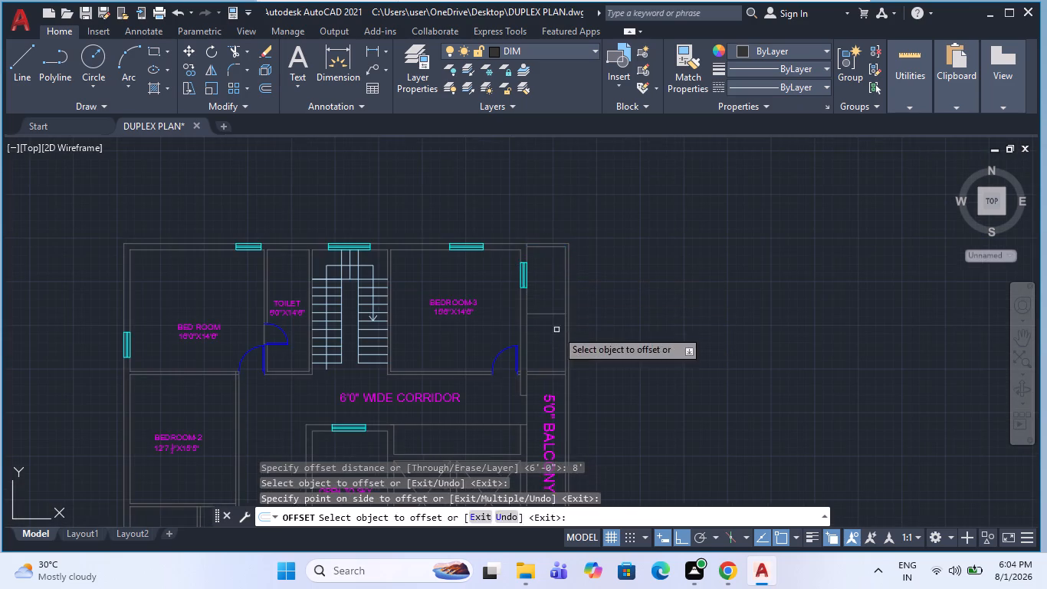
pyautogui.press('Escape')
# Offset the new line across the balcony strip southward by 4.5" to form a partition wall.
pyautogui.scroll(1, 523, 311)
pyautogui.write('O 4.5')
pyautogui.hotkey('shift', '"')
pyautogui.press('Return')
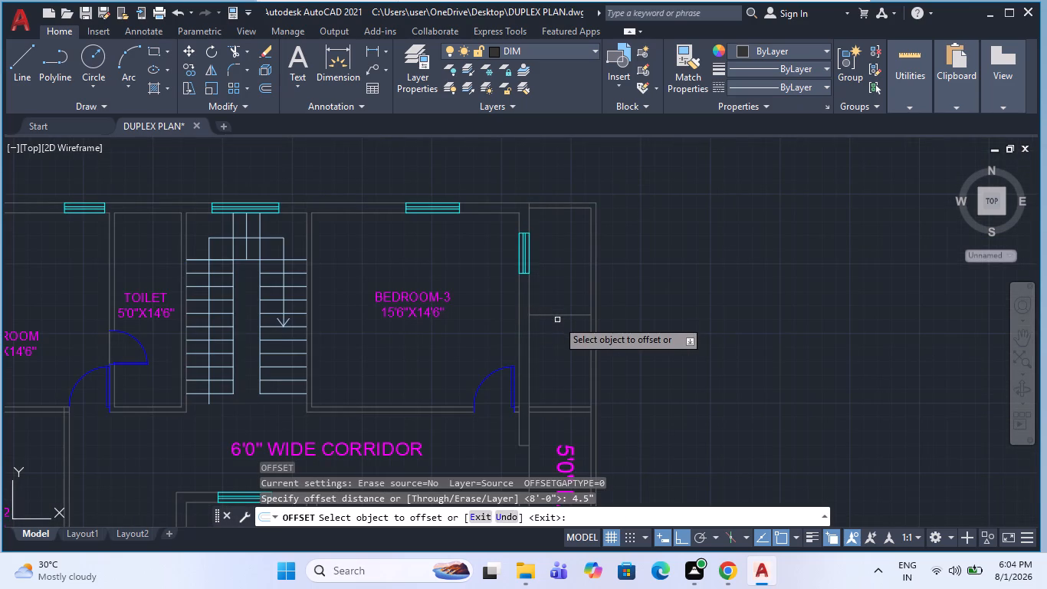
pyautogui.click(559, 315)
pyautogui.click(557, 397)
pyautogui.press('Escape')
pyautogui.scroll(-1, 504, 300)
pyautogui.press('Escape')
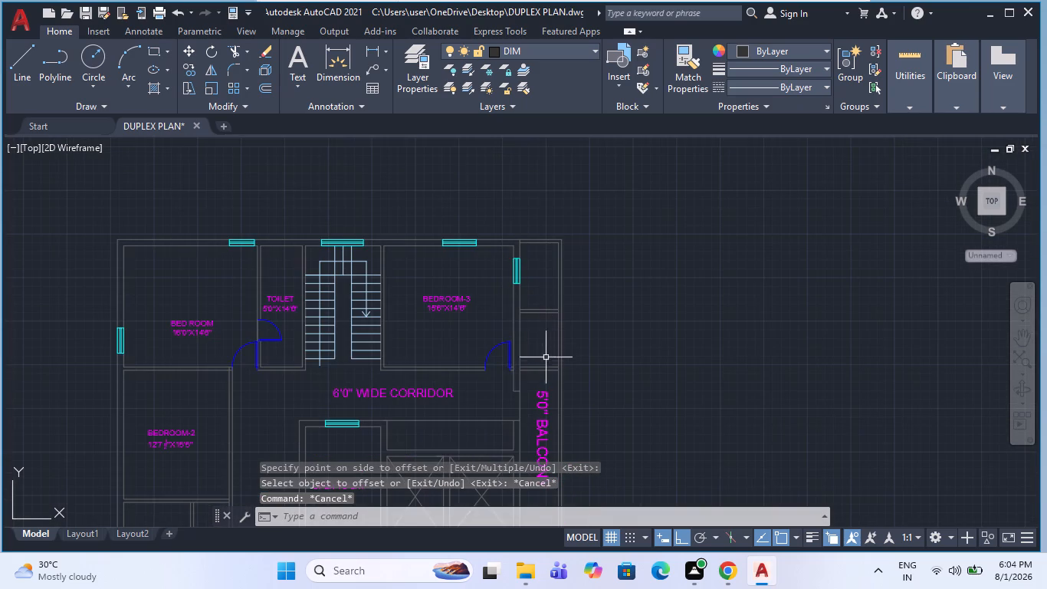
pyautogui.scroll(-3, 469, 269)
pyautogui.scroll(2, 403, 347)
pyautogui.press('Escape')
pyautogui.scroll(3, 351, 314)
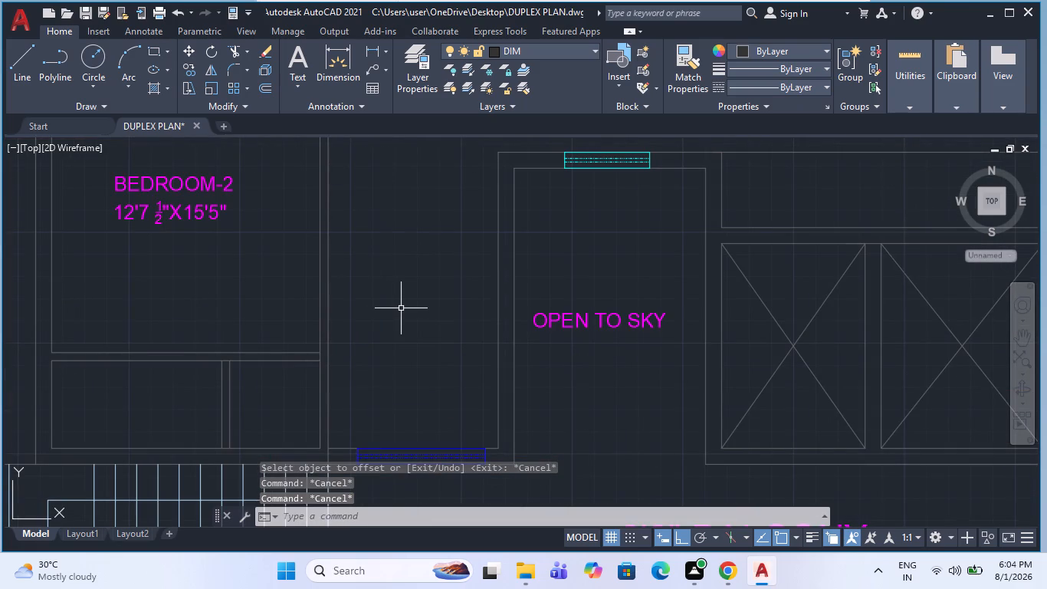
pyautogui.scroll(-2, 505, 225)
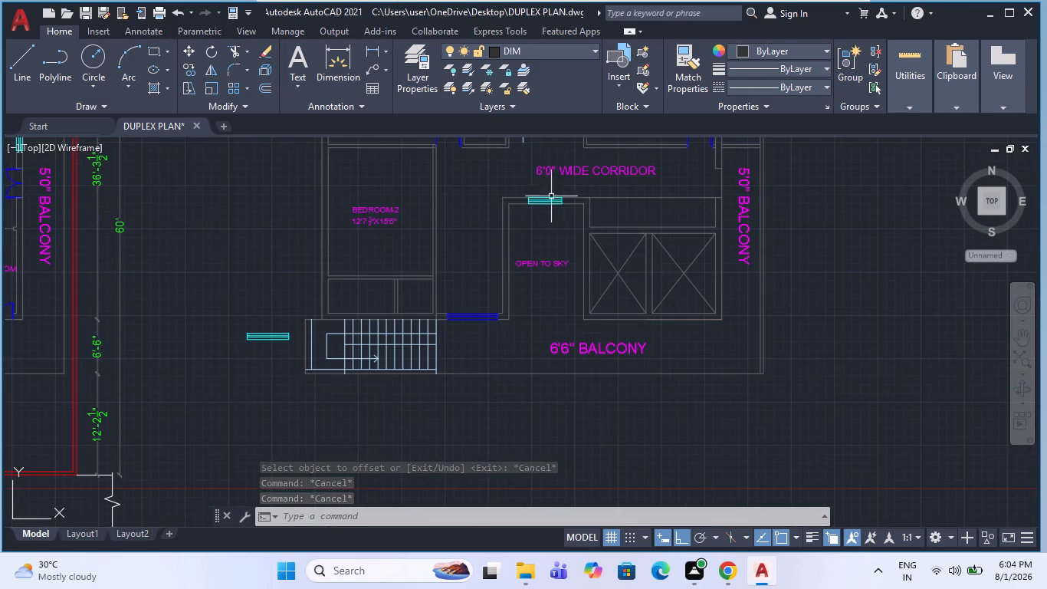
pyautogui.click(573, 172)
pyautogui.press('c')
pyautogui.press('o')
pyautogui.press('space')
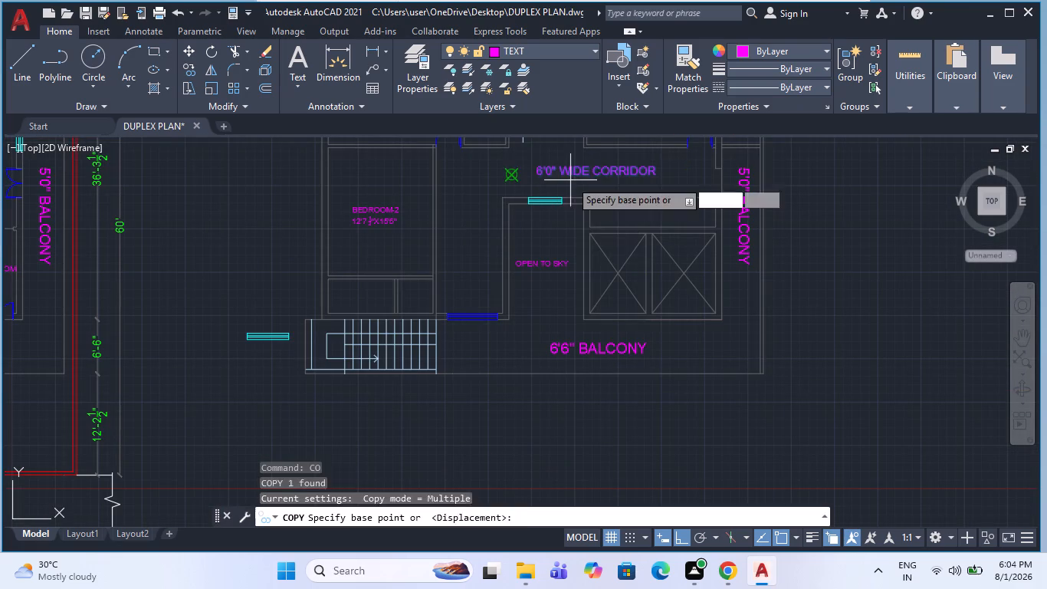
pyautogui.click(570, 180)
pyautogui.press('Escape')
# Copy the BEDROOM-2 label eastward into the empty space between BEDROOM-2 and OPEN TO SKY.
pyautogui.click(376, 220)
pyautogui.press('c')
pyautogui.write('O')
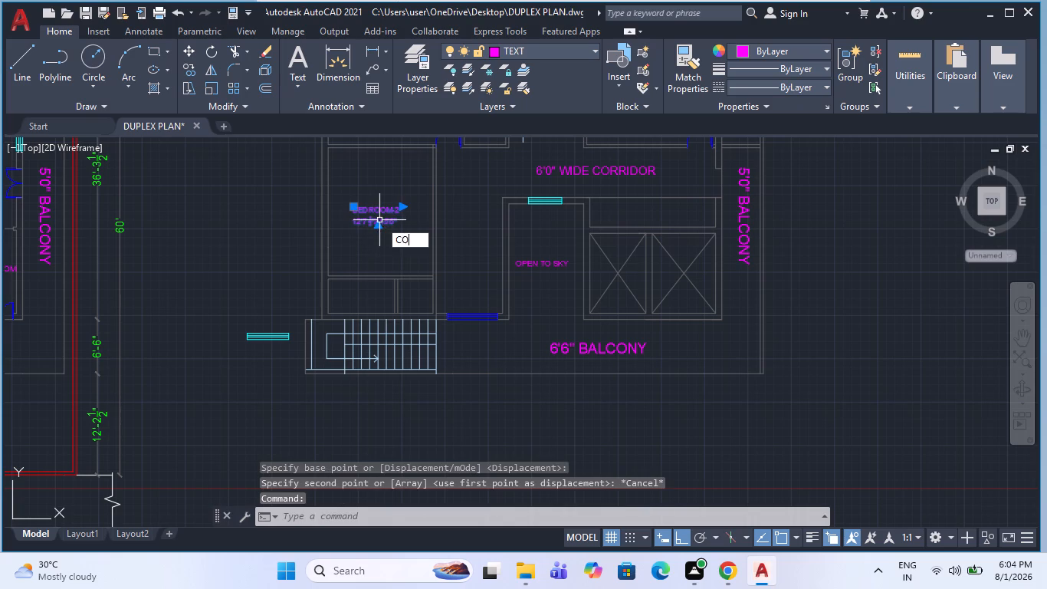
pyautogui.press('space')
pyautogui.moveTo(381, 224); pyautogui.dragTo(388, 231)
pyautogui.click(473, 252)
pyautogui.press('Escape')
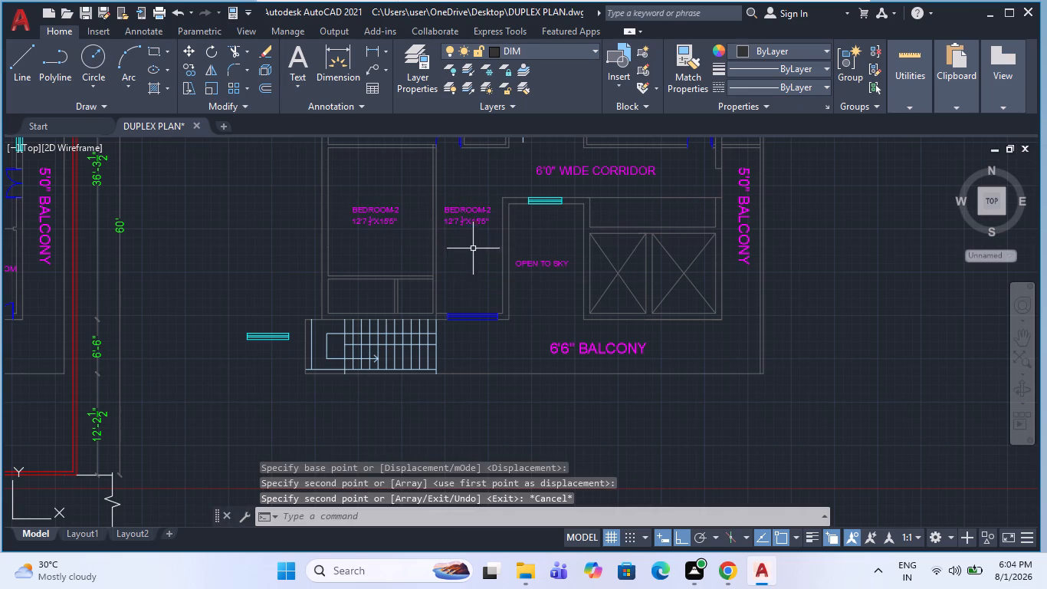
# Change the room name in the copied BEDROOM-2 label to LOUNGE.
pyautogui.scroll(2, 460, 176)
pyautogui.doubleClick(442, 252)
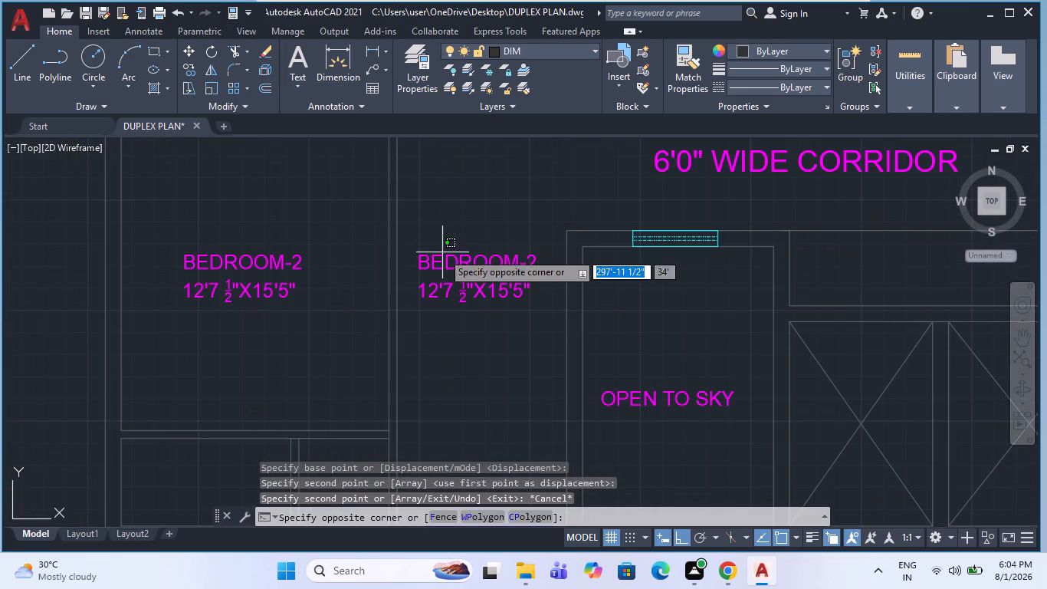
pyautogui.doubleClick(438, 268)
pyautogui.moveTo(537, 261); pyautogui.dragTo(410, 269)
pyautogui.write('LOUNGE')
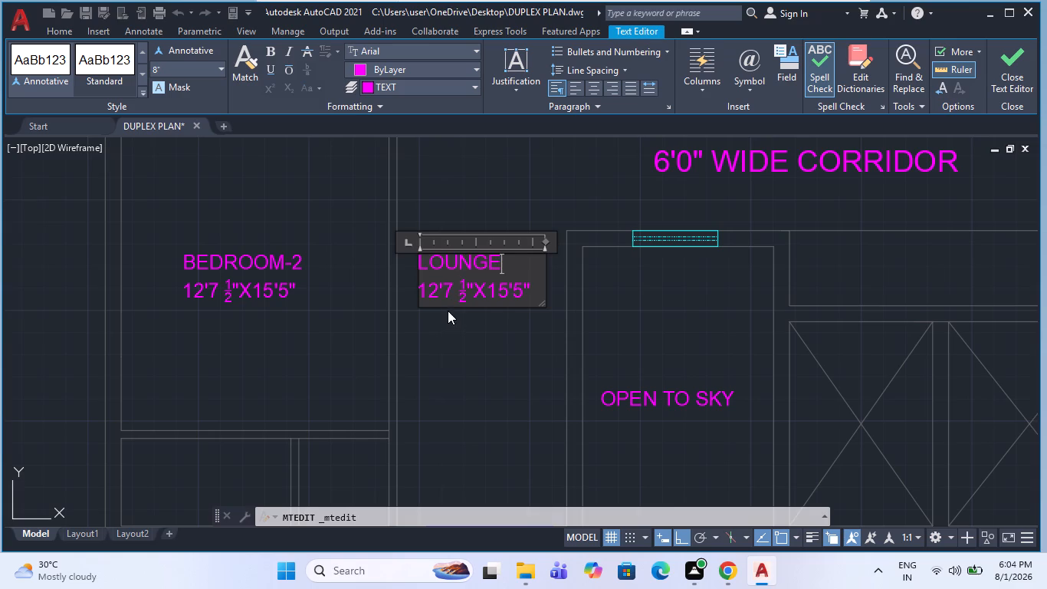
# Change the size line of the LOUNGE label to 8'O"X13'11".
pyautogui.scroll(2, 447, 311)
pyautogui.moveTo(422, 275); pyautogui.dragTo(374, 290)
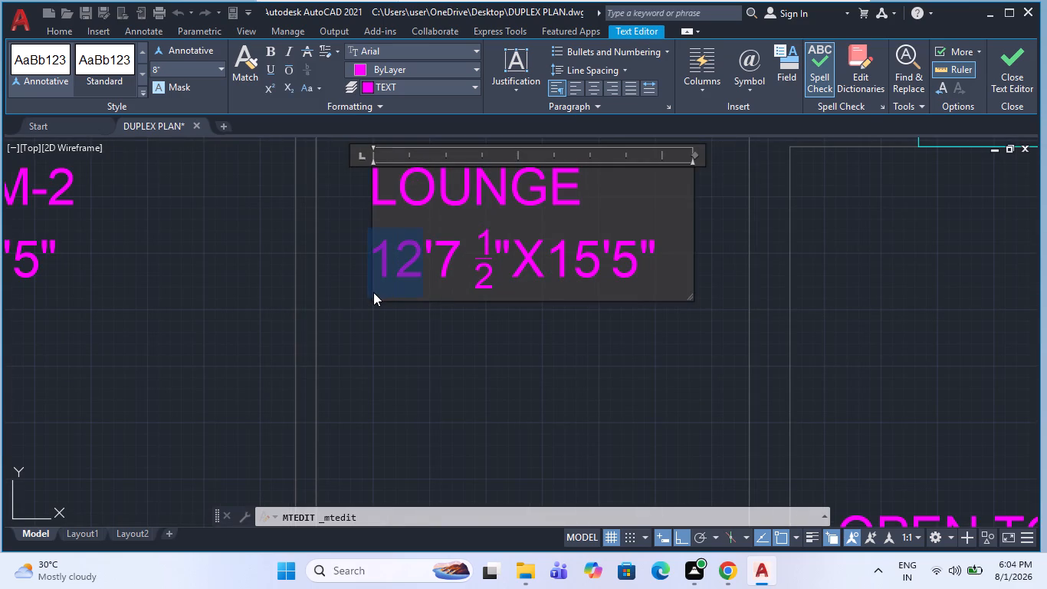
pyautogui.press('8')
pyautogui.moveTo(464, 279); pyautogui.dragTo(415, 301)
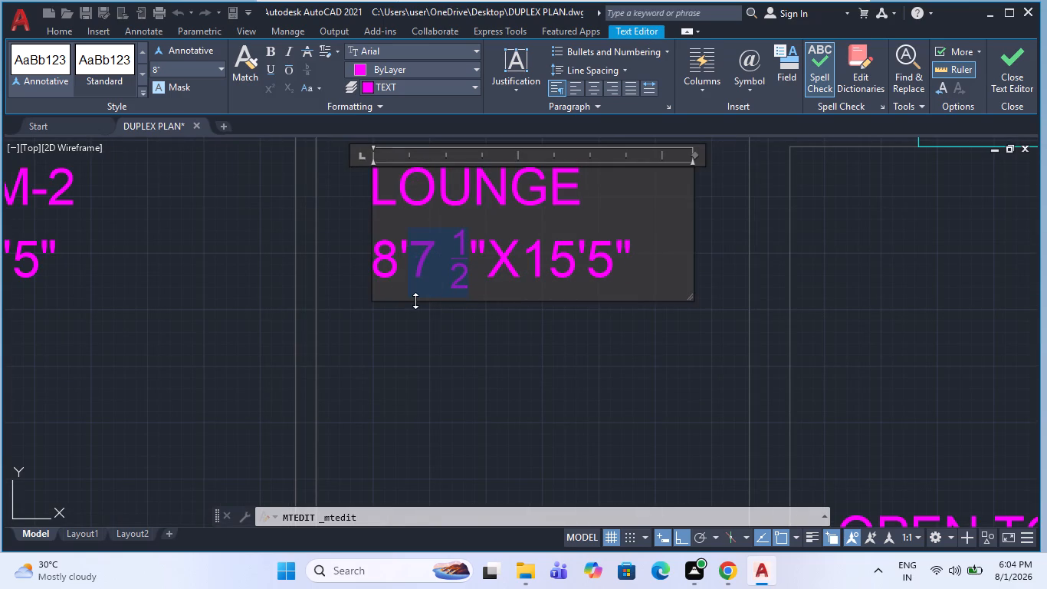
pyautogui.press('o')
pyautogui.moveTo(553, 260); pyautogui.dragTo(508, 291)
pyautogui.write('14')
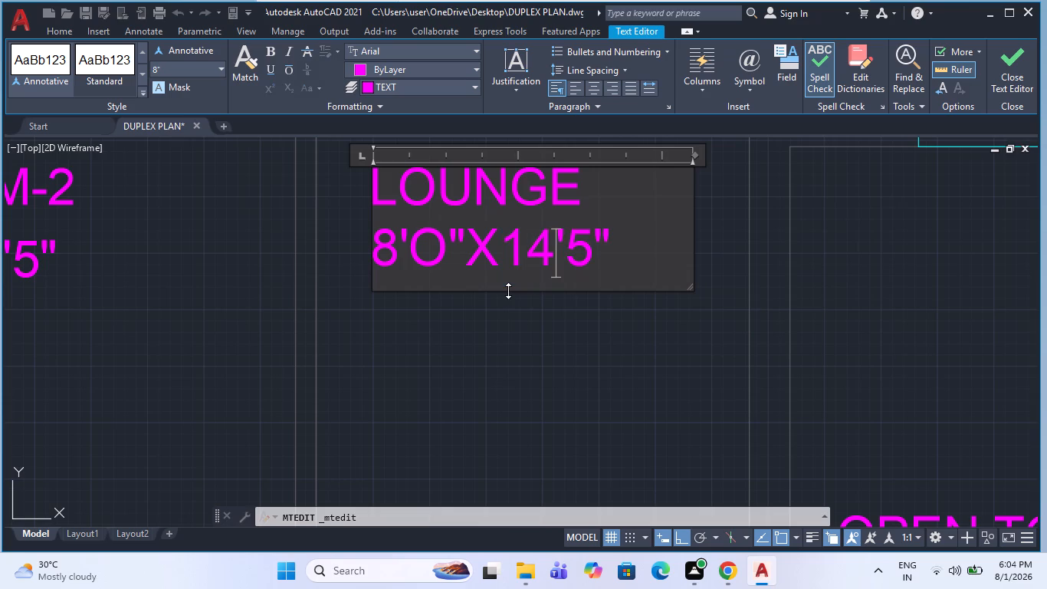
pyautogui.press('3')
pyautogui.press('BackSpace')
pyautogui.press('BackSpace')
pyautogui.press('3')
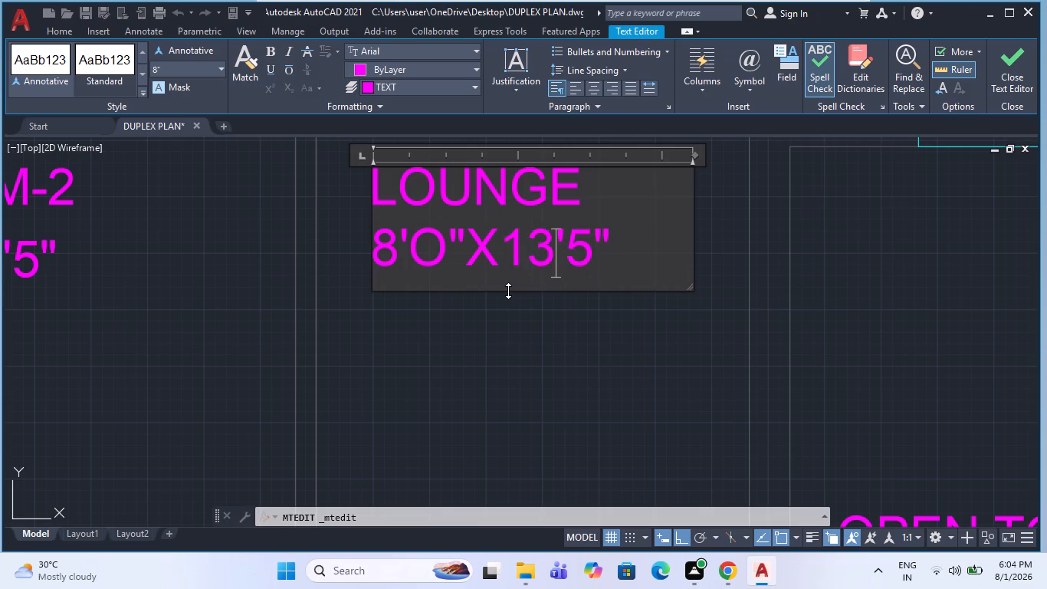
pyautogui.moveTo(592, 256); pyautogui.dragTo(573, 271)
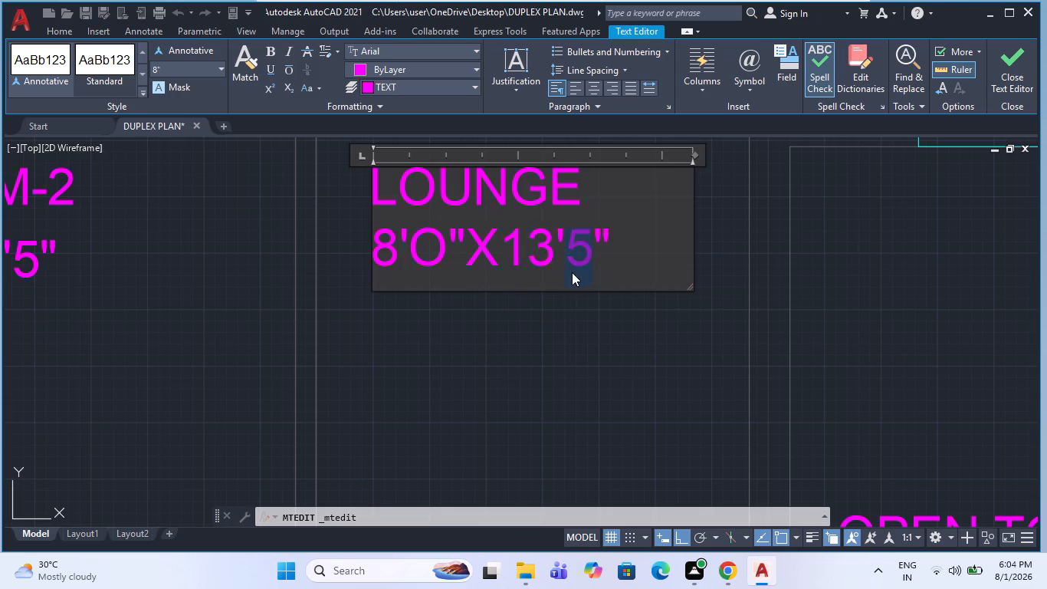
pyautogui.press('1')
pyautogui.press('1')
# Centre-align both lines of the LOUNGE label and finish the text edit.
pyautogui.scroll(-1, 557, 371)
pyautogui.moveTo(625, 299); pyautogui.dragTo(392, 275)
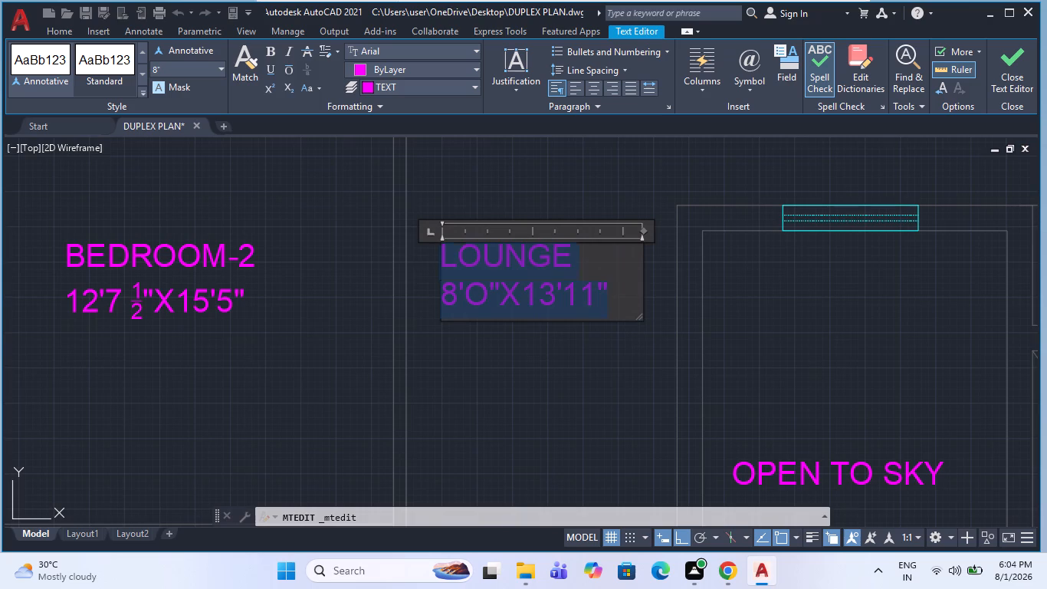
pyautogui.moveTo(392, 275); pyautogui.dragTo(390, 267)
pyautogui.click(592, 96)
pyautogui.click(629, 189)
pyautogui.scroll(-1, 557, 301)
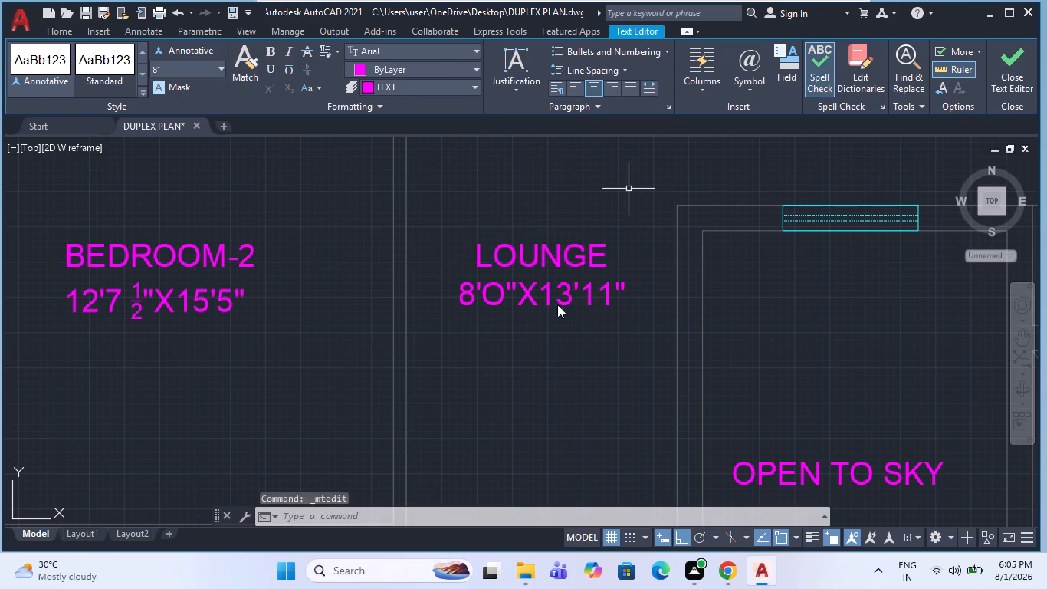
pyautogui.scroll(-1, 557, 304)
pyautogui.press('Escape')
# Move the LOUNGE label a little southward within its room.
pyautogui.click(558, 303)
pyautogui.scroll(-2, 511, 323)
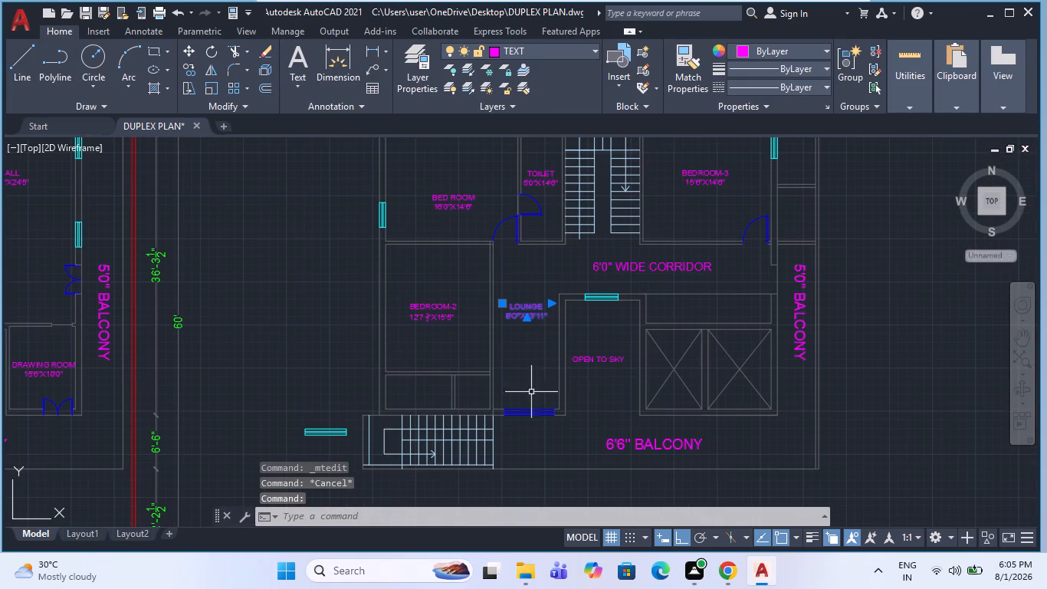
pyautogui.press('m')
pyautogui.press('space')
pyautogui.click(288, 318)
pyautogui.click(291, 338)
pyautogui.press('Escape')
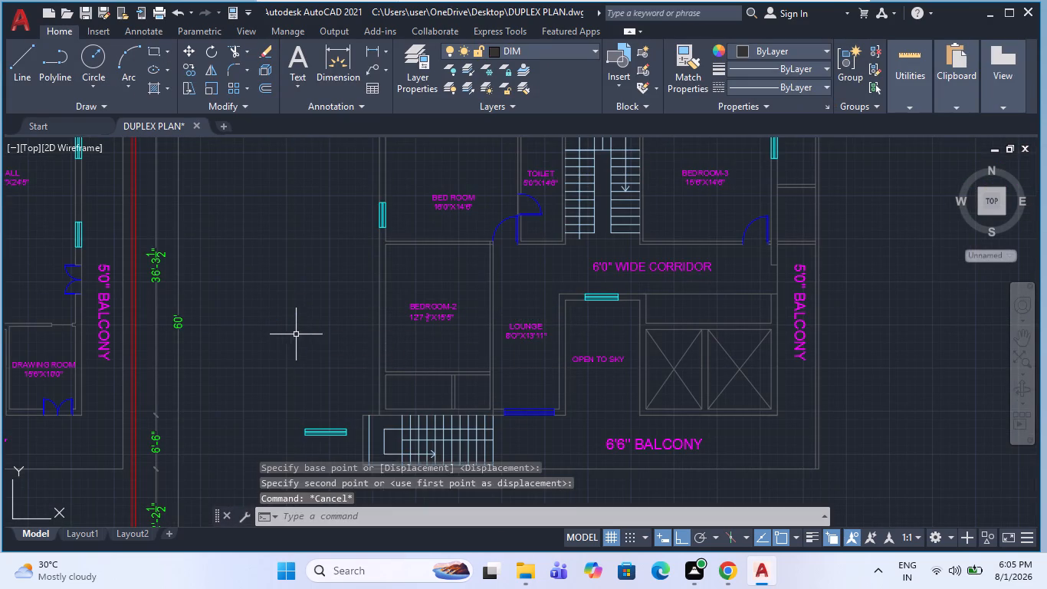
pyautogui.scroll(-1, 309, 334)
pyautogui.press('Escape')
pyautogui.scroll(1, 445, 383)
pyautogui.press('Escape')
pyautogui.scroll(-1, 439, 356)
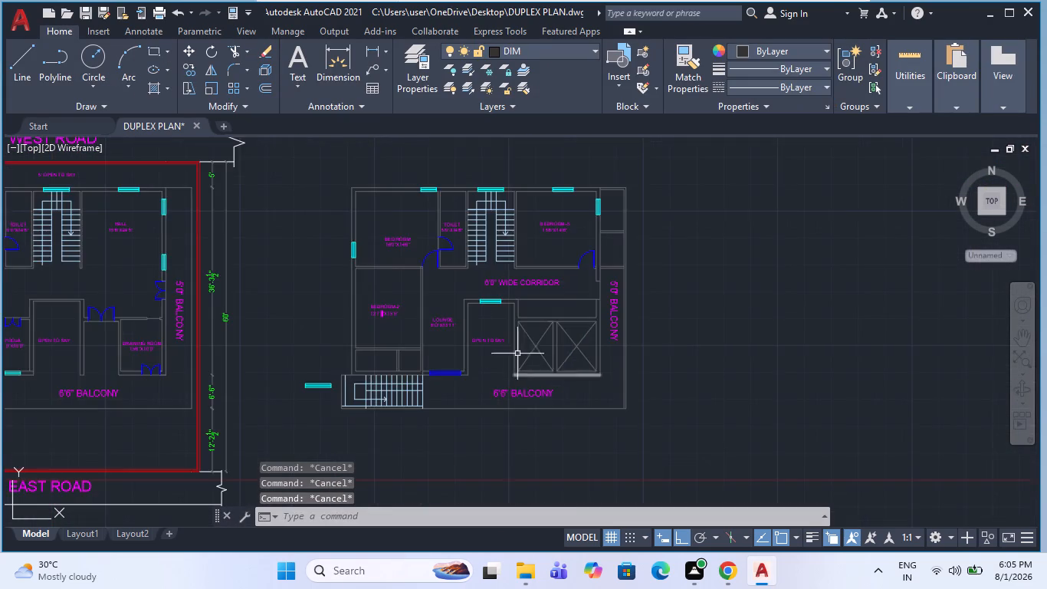
# Copy the original floor's OPEN TO SKY label to the space south of the double door beside DRAWING ROOM.
pyautogui.scroll(-2, 479, 332)
pyautogui.scroll(2, 274, 370)
pyautogui.scroll(2, 343, 276)
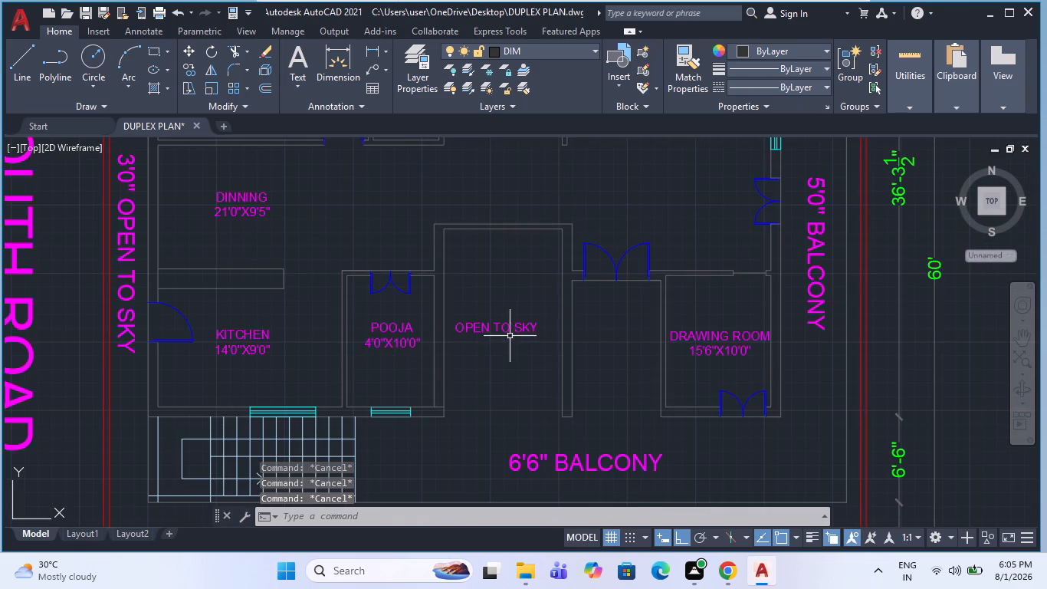
pyautogui.click(510, 334)
pyautogui.click(493, 321)
pyautogui.write('CO')
pyautogui.press('space')
pyautogui.click(493, 324)
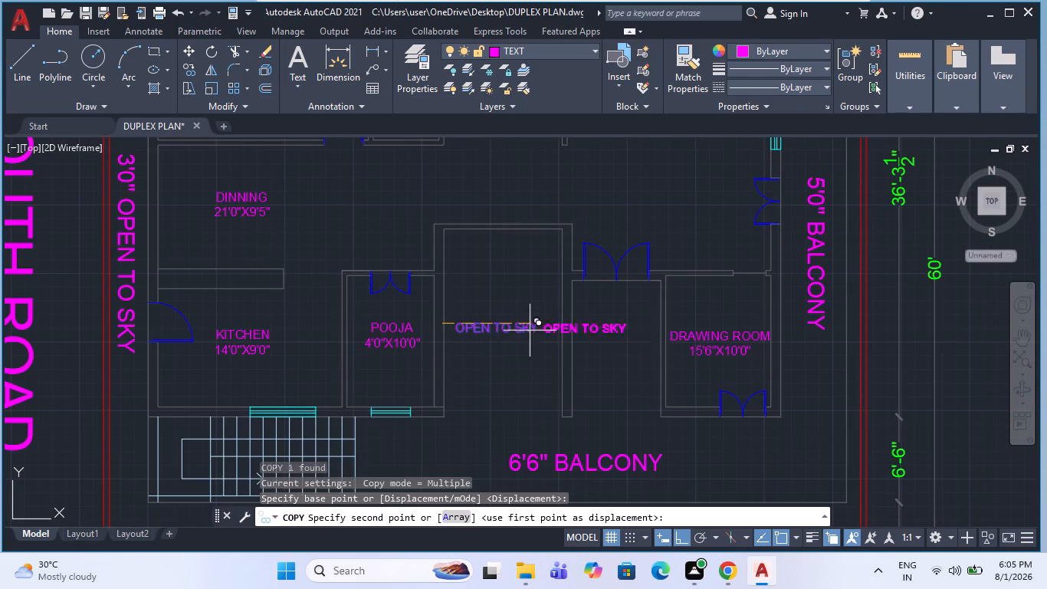
pyautogui.scroll(2, 613, 295)
pyautogui.click(507, 304)
pyautogui.press('Escape')
# Replace the copied OPEN TO SKY text with M.D.
pyautogui.doubleClick(603, 324)
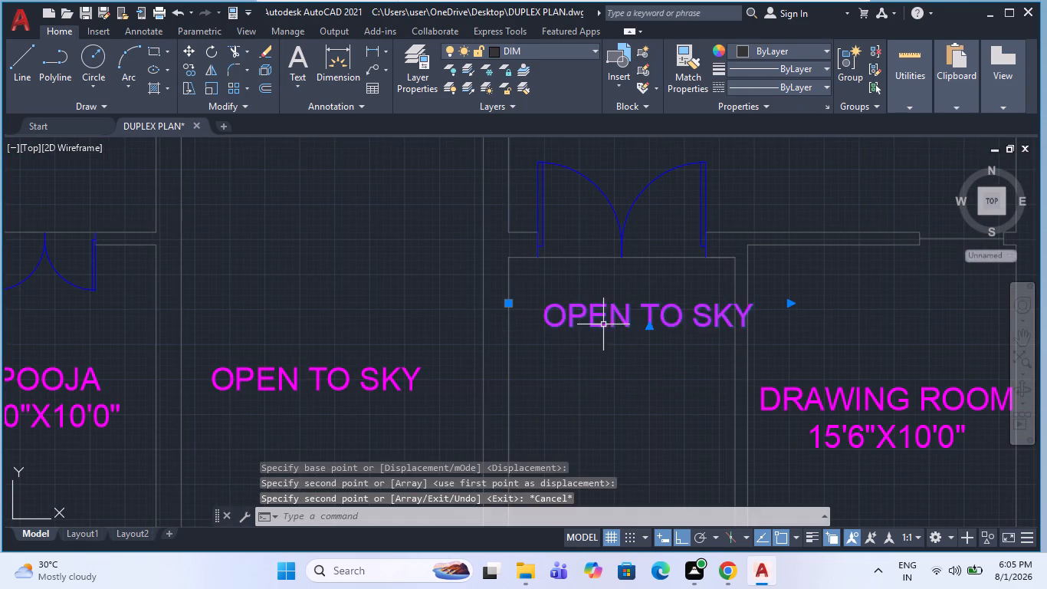
pyautogui.hotkey('ctrl', 'a')
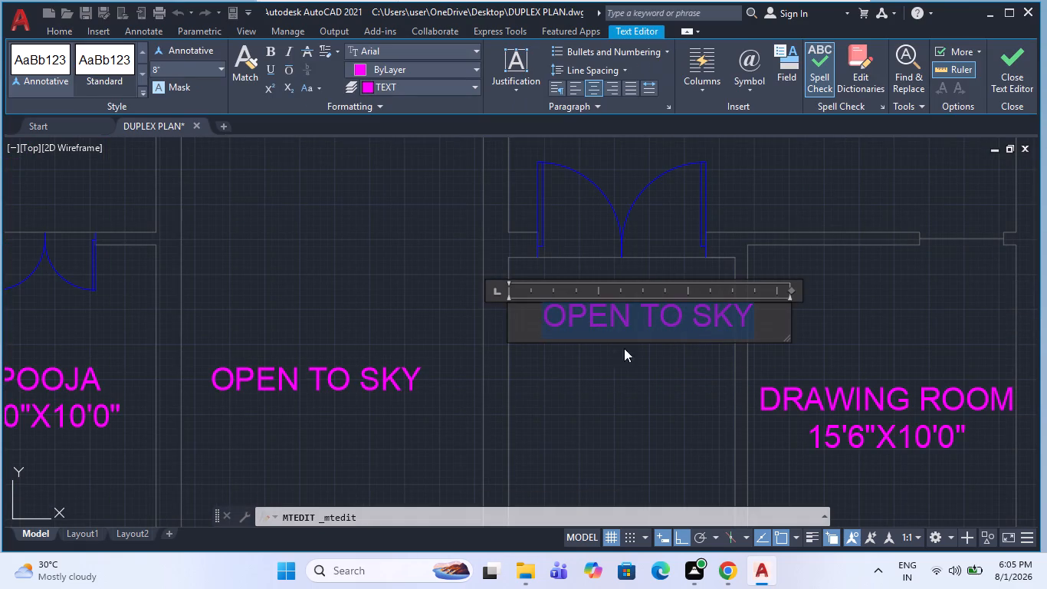
pyautogui.press('d')
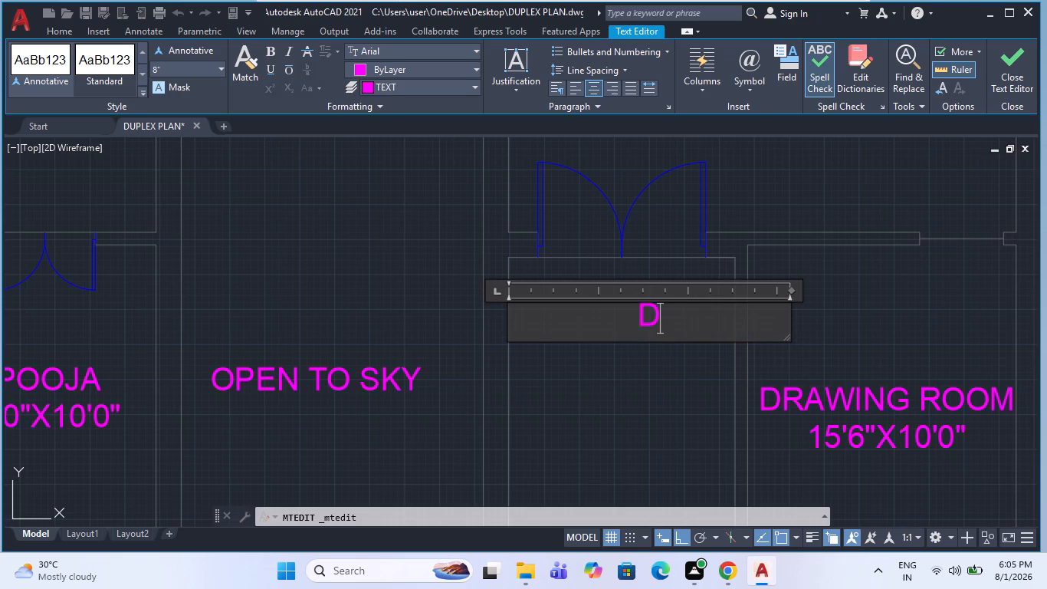
pyautogui.click(645, 329)
pyautogui.write('M.')
pyautogui.click(612, 394)
pyautogui.press('Escape')
pyautogui.scroll(-1, 564, 385)
pyautogui.press('Escape')
# Switch Ortho off and move the M.D label to the middle just south of the double door's threshold.
pyautogui.scroll(1, 643, 357)
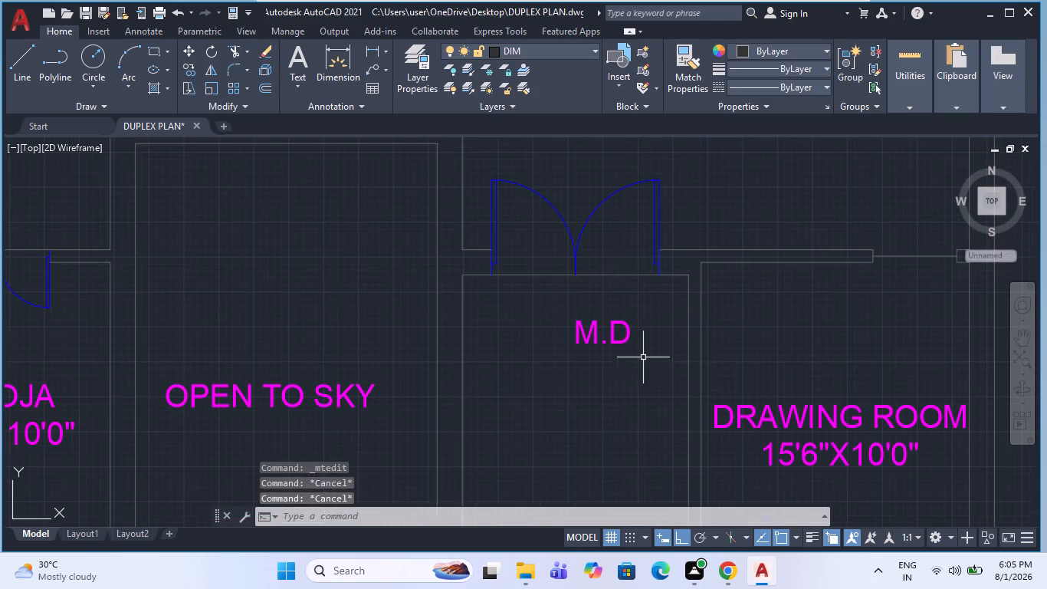
pyautogui.click(643, 357)
pyautogui.click(587, 339)
pyautogui.press('m')
pyautogui.press('space')
pyautogui.click(652, 390)
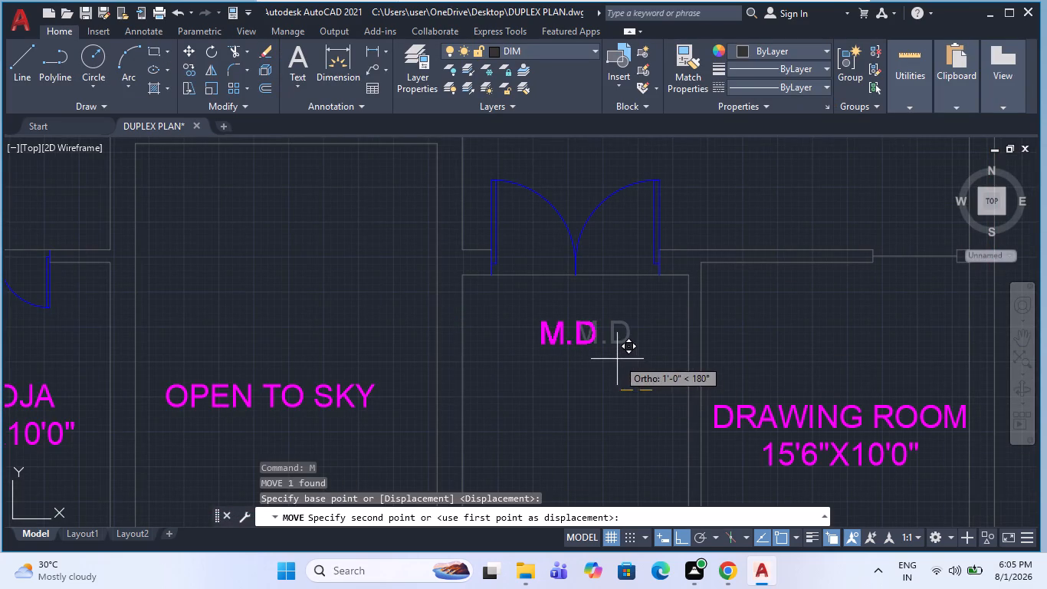
pyautogui.press('F8')
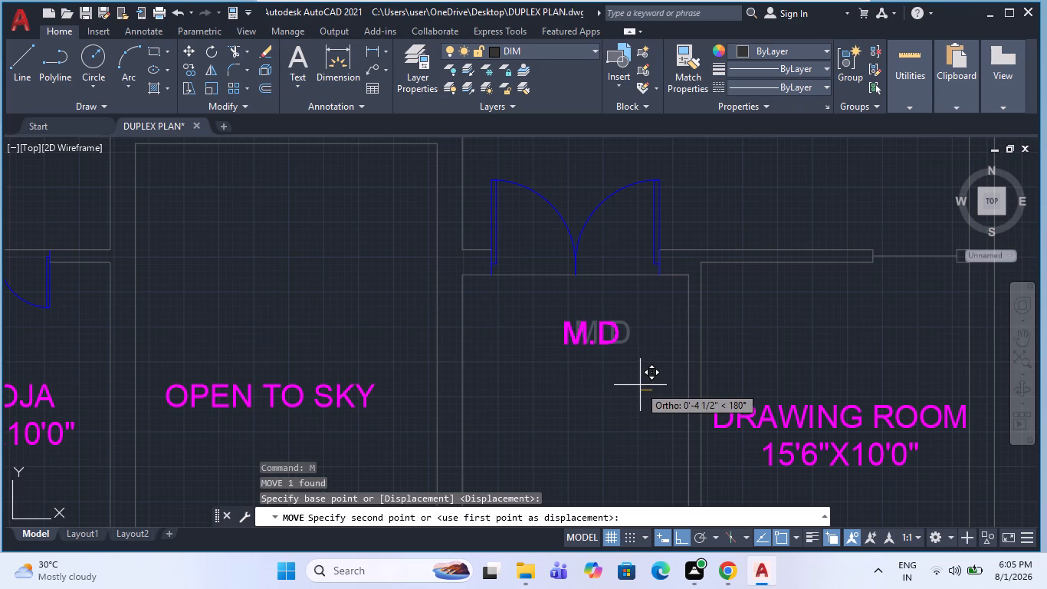
pyautogui.click(626, 353)
pyautogui.press('Escape')
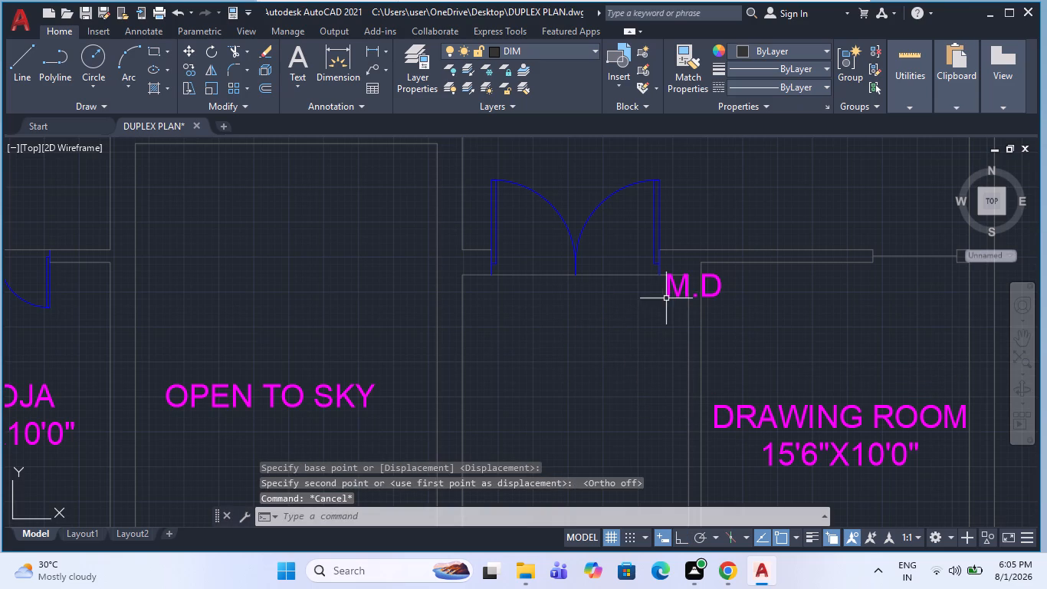
pyautogui.click(668, 294)
pyautogui.press('m')
pyautogui.press('space')
pyautogui.click(612, 393)
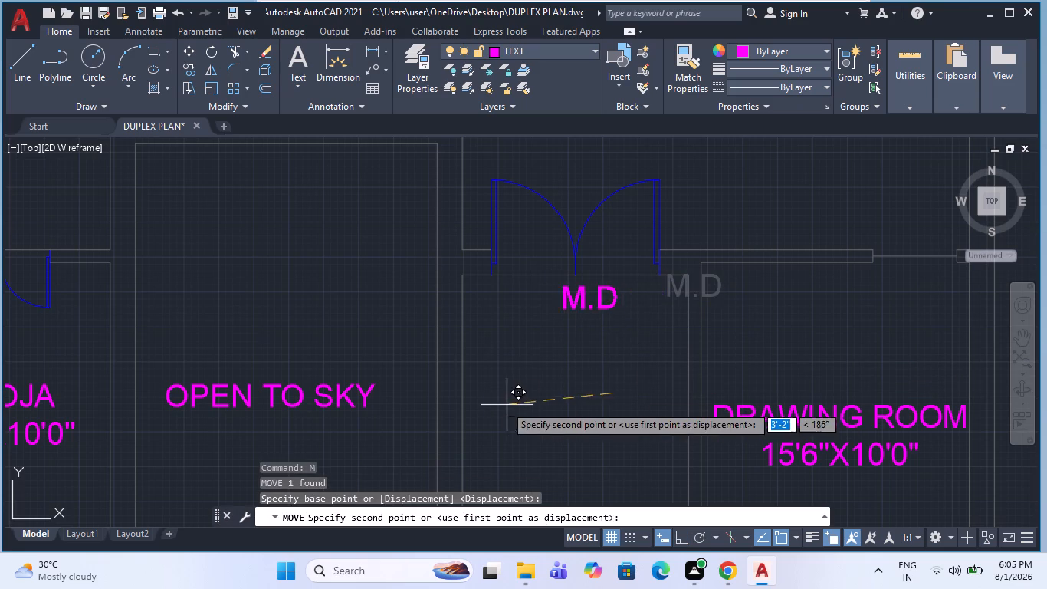
pyautogui.click(493, 403)
pyautogui.press('Escape')
# Copy the M.D label to just south of the double door in DRAWING ROOM's south wall.
pyautogui.scroll(-3, 446, 279)
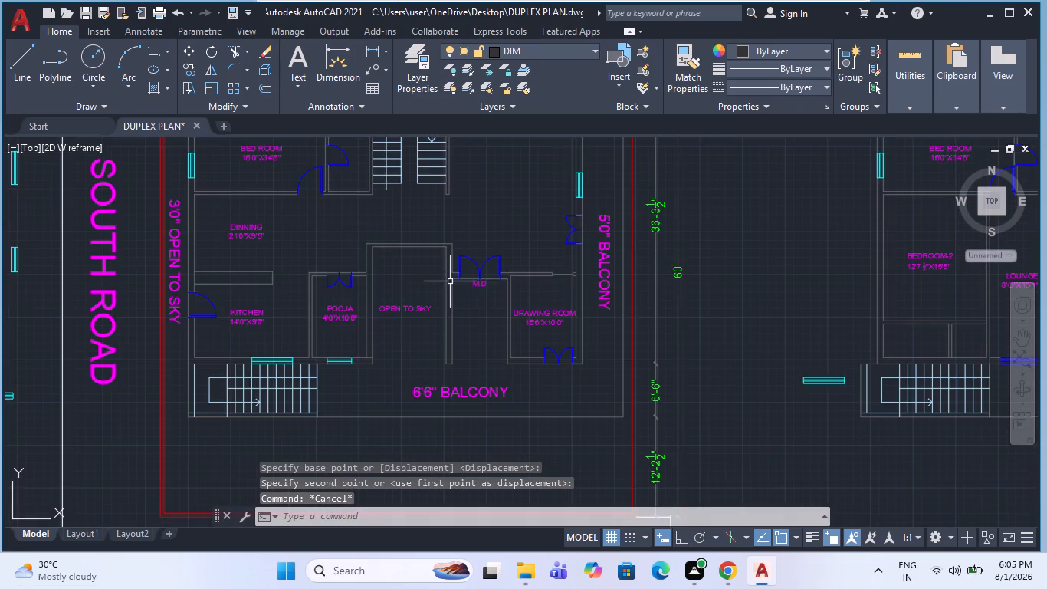
pyautogui.scroll(2, 502, 310)
pyautogui.click(455, 249)
pyautogui.scroll(2, 450, 248)
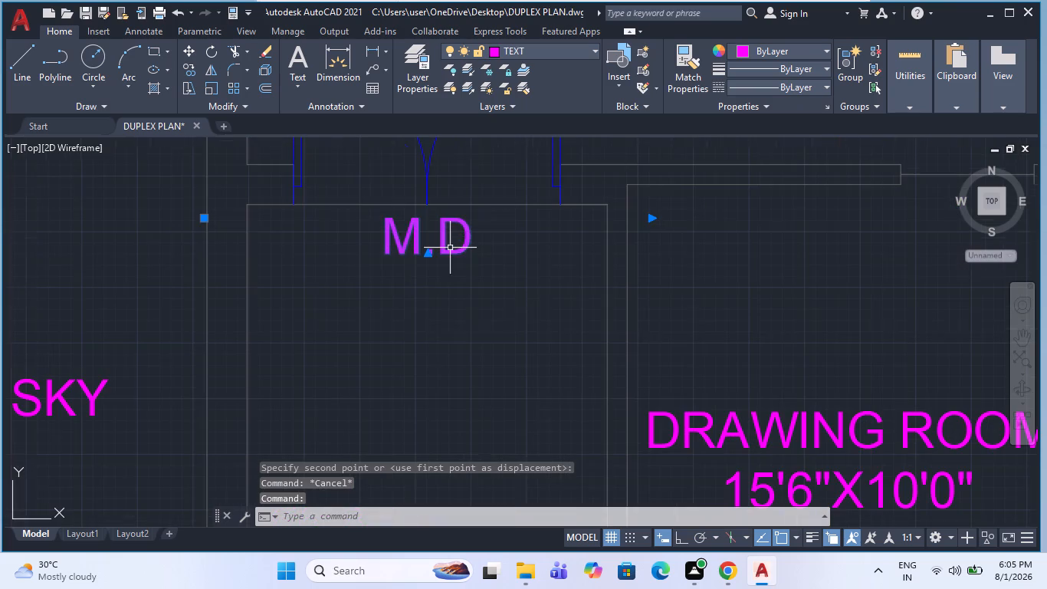
pyautogui.press('c')
pyautogui.press('o')
pyautogui.press('space')
pyautogui.click(456, 249)
pyautogui.scroll(-3, 386, 230)
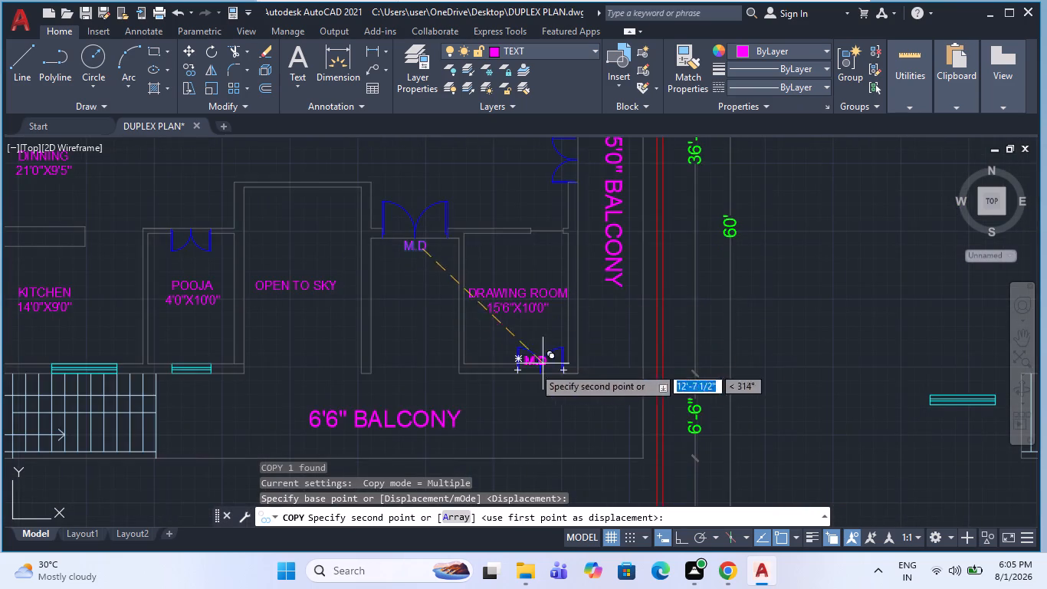
pyautogui.scroll(3, 516, 390)
pyautogui.click(644, 382)
pyautogui.scroll(-2, 488, 400)
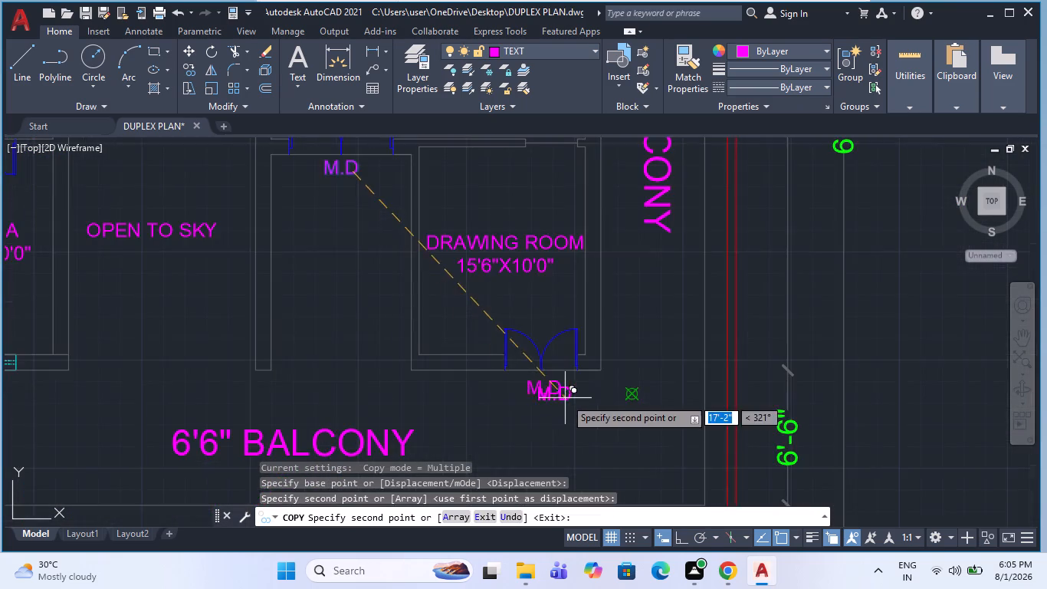
pyautogui.scroll(2, 565, 398)
pyautogui.press('Escape')
# Change the copied label at DRAWING ROOM's south door to M.D1.
pyautogui.doubleClick(545, 390)
pyautogui.click(553, 387)
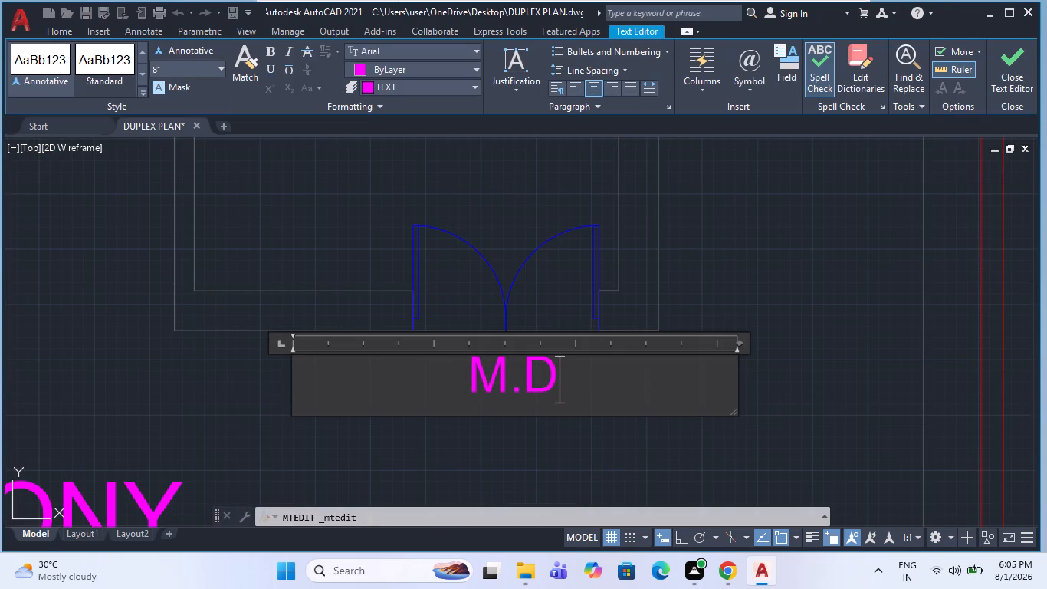
pyautogui.press('1')
pyautogui.click(565, 461)
pyautogui.press('Escape')
# Copy the M.D1 label to the east wall's double door opening onto the 5'0" BALCONY.
pyautogui.click(546, 380)
pyautogui.write('CO')
pyautogui.press('space')
pyautogui.click(532, 419)
pyautogui.scroll(-3, 501, 448)
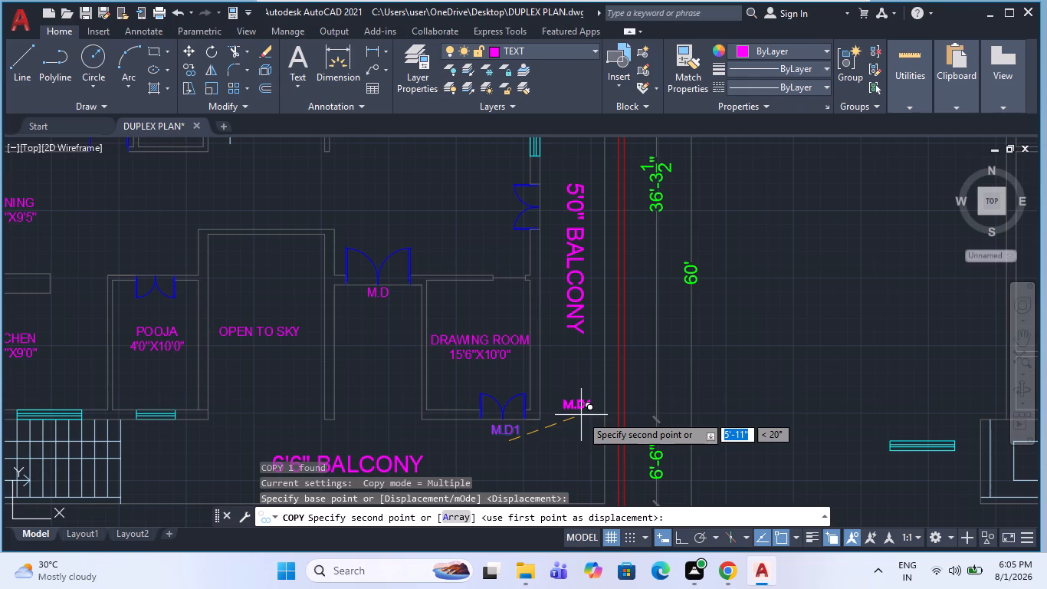
pyautogui.scroll(-1, 476, 370)
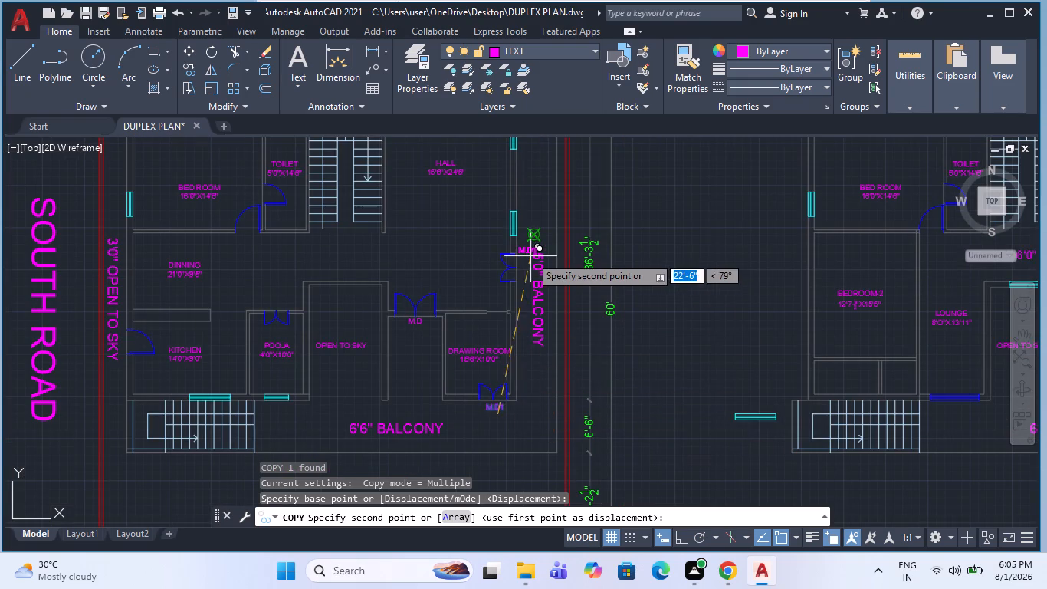
pyautogui.scroll(4, 527, 255)
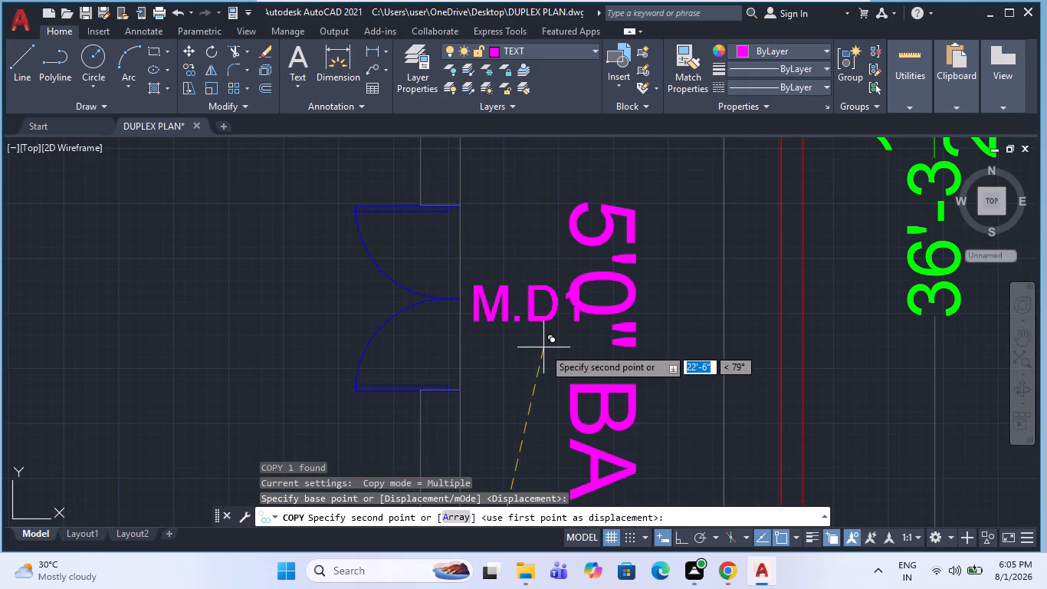
pyautogui.click(537, 347)
pyautogui.press('Escape')
# Change the copied label at the 5'0" BALCONY door to M.D2.
pyautogui.doubleClick(573, 315)
pyautogui.moveTo(579, 311); pyautogui.dragTo(576, 311)
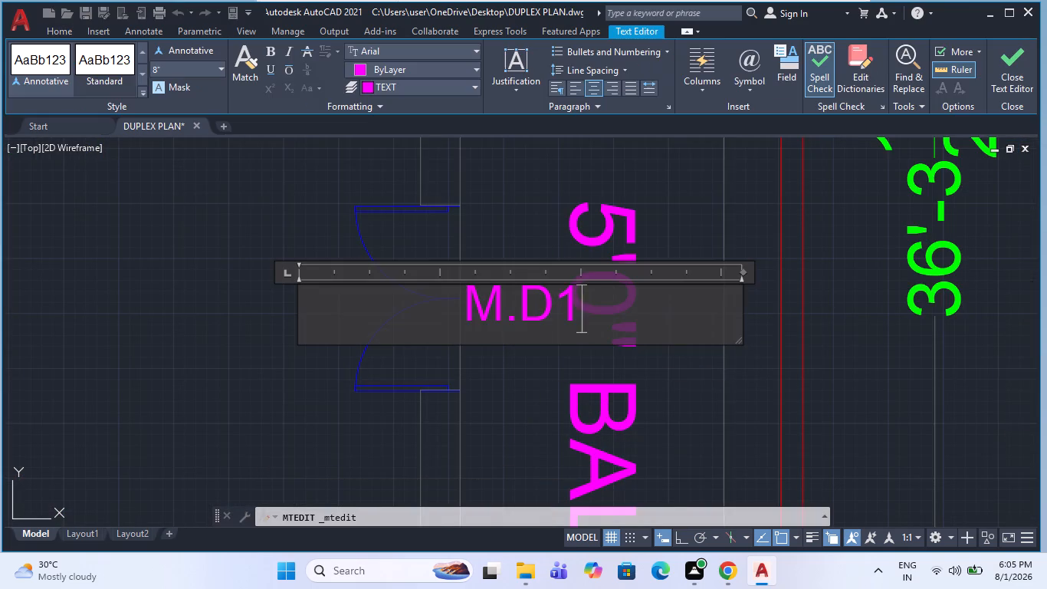
pyautogui.moveTo(576, 311); pyautogui.dragTo(563, 318)
pyautogui.press('2')
pyautogui.click(509, 424)
pyautogui.press('Escape')
pyautogui.scroll(-4, 502, 266)
pyautogui.press('Escape')
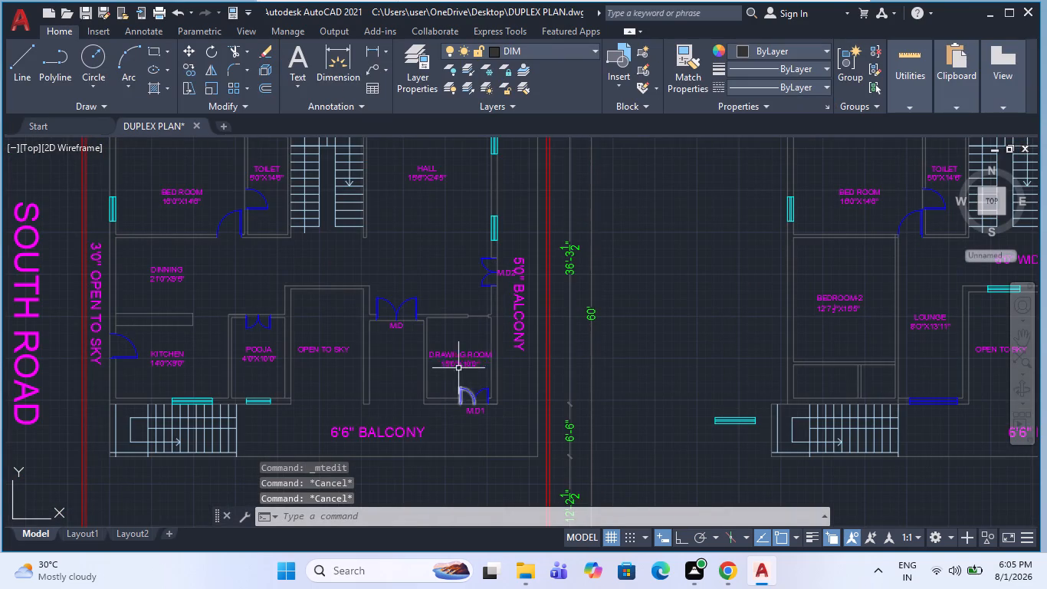
# Copy the M.D label to just north of the POOJA room's double door.
pyautogui.click(397, 334)
pyautogui.click(393, 327)
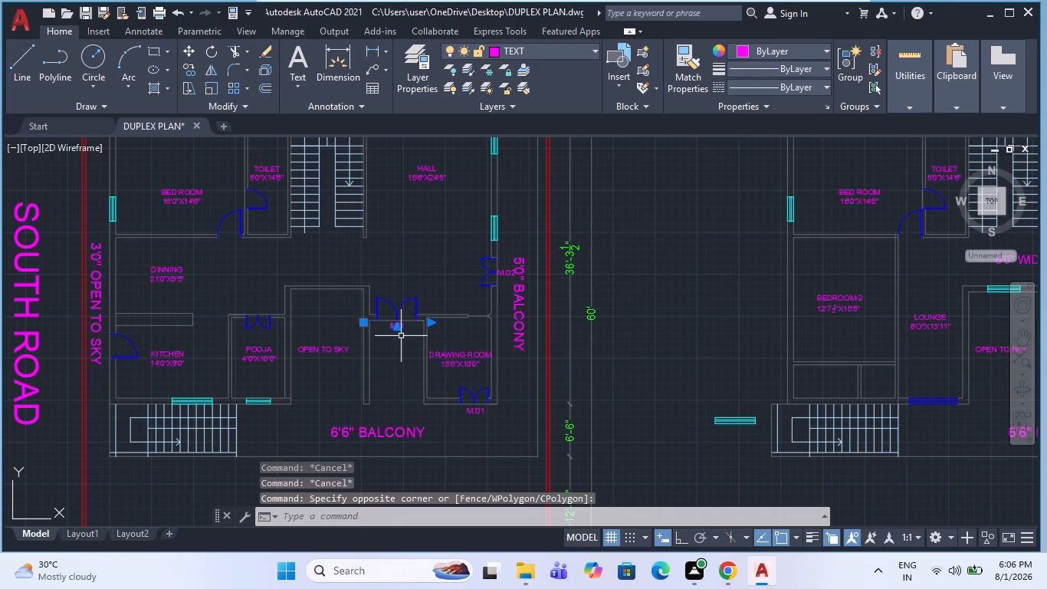
pyautogui.press('c')
pyautogui.press('o')
pyautogui.press('space')
pyautogui.click(392, 332)
pyautogui.scroll(3, 224, 291)
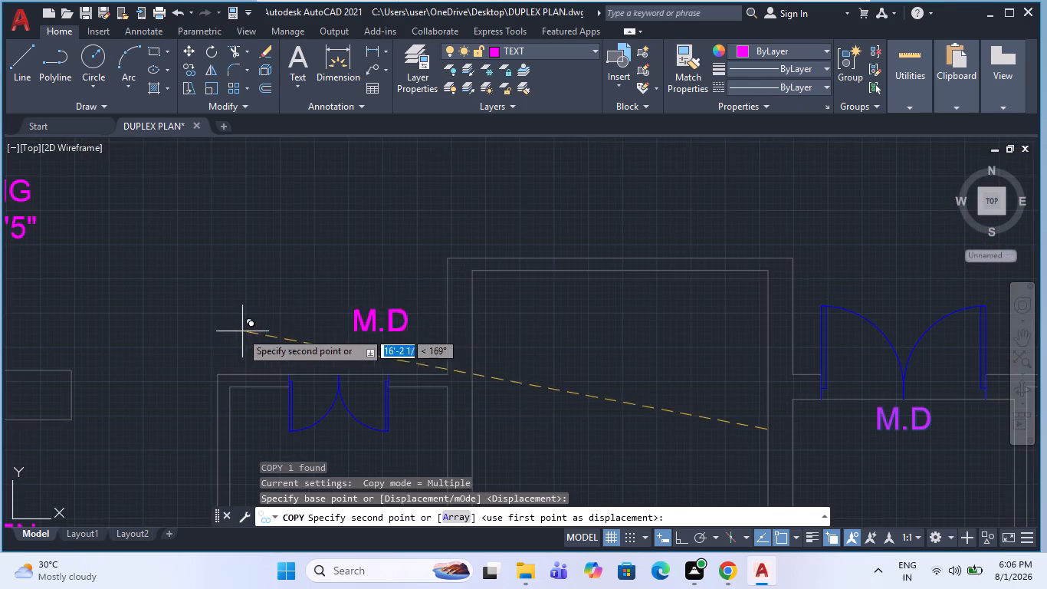
pyautogui.click(202, 361)
pyautogui.press('Escape')
pyautogui.click(276, 354)
pyautogui.press('Escape')
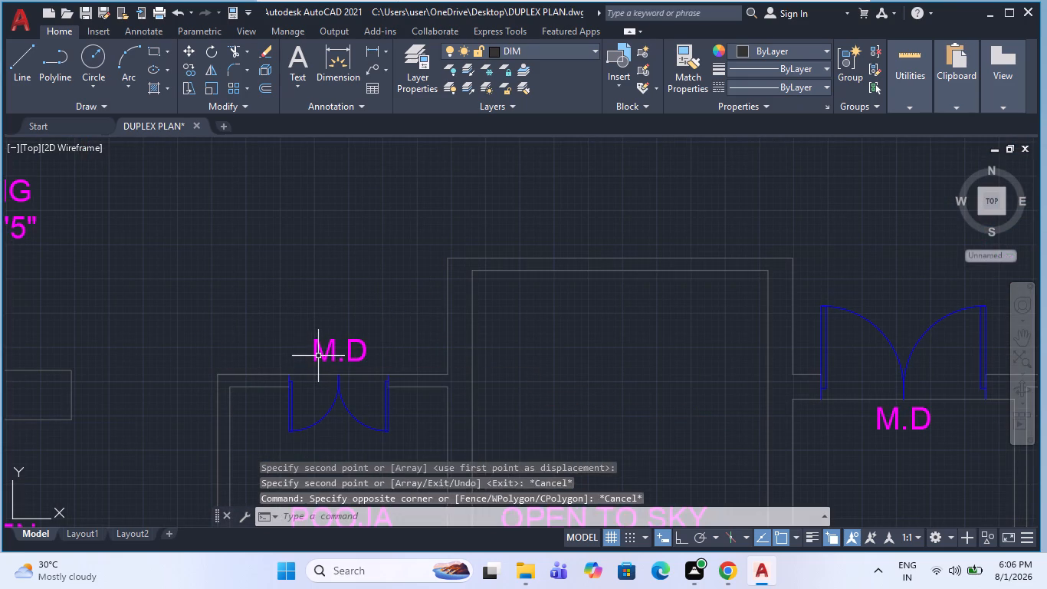
# Narrow the copied label's text box and change its text to D1.
pyautogui.doubleClick(318, 356)
pyautogui.moveTo(376, 356); pyautogui.dragTo(284, 369)
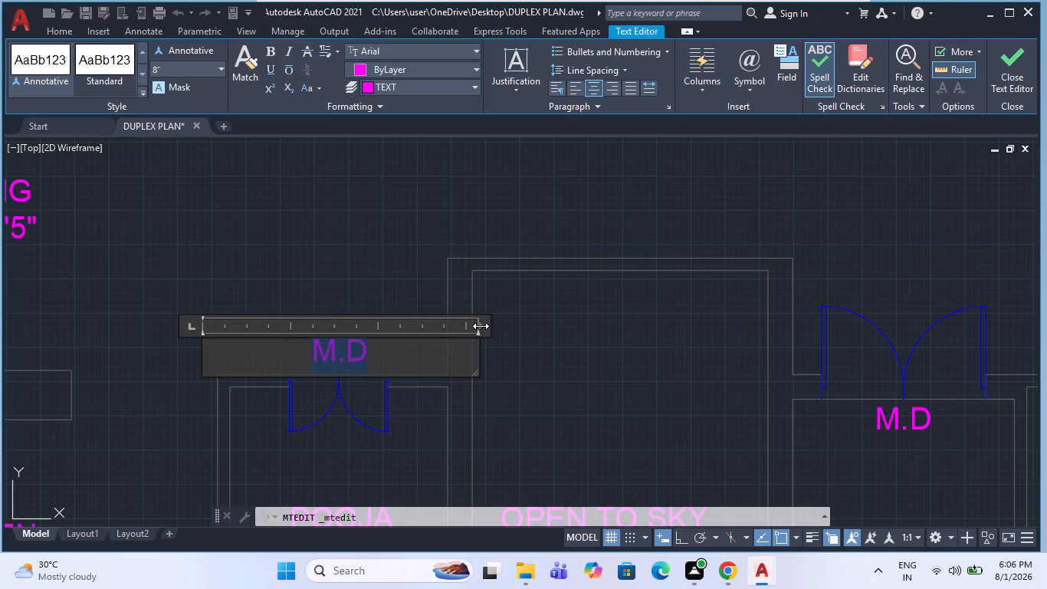
pyautogui.moveTo(481, 326); pyautogui.dragTo(311, 350)
pyautogui.moveTo(294, 363); pyautogui.dragTo(256, 367)
pyautogui.moveTo(245, 367); pyautogui.dragTo(235, 367)
pyautogui.moveTo(295, 357); pyautogui.dragTo(228, 361)
pyautogui.write('D1')
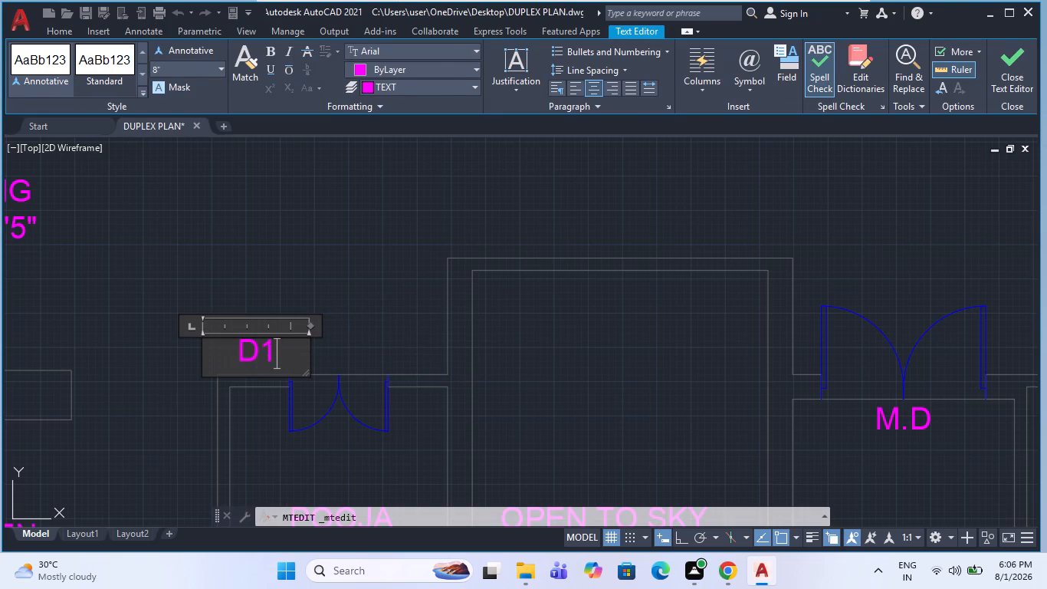
pyautogui.click(307, 266)
pyautogui.press('Escape')
# Move the D1 label so it sits centred above the POOJA double door.
pyautogui.click(269, 361)
pyautogui.press('m')
pyautogui.press('space')
pyautogui.moveTo(340, 266); pyautogui.dragTo(350, 268)
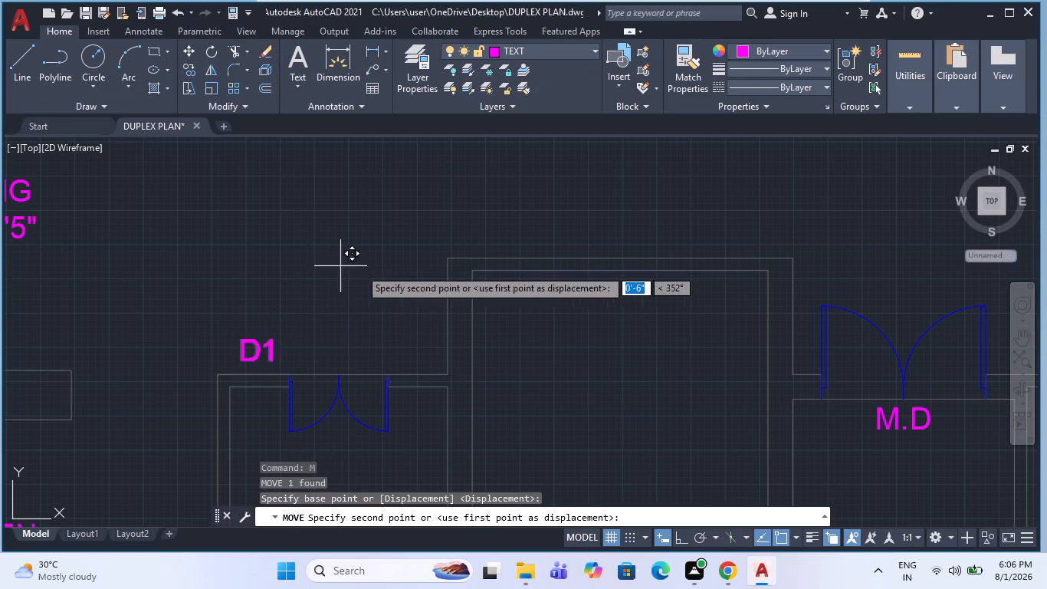
pyautogui.click(418, 270)
pyautogui.press('Escape')
# Copy the D1 label to the door in KITCHEN's west wall.
pyautogui.click(354, 348)
pyautogui.click(313, 349)
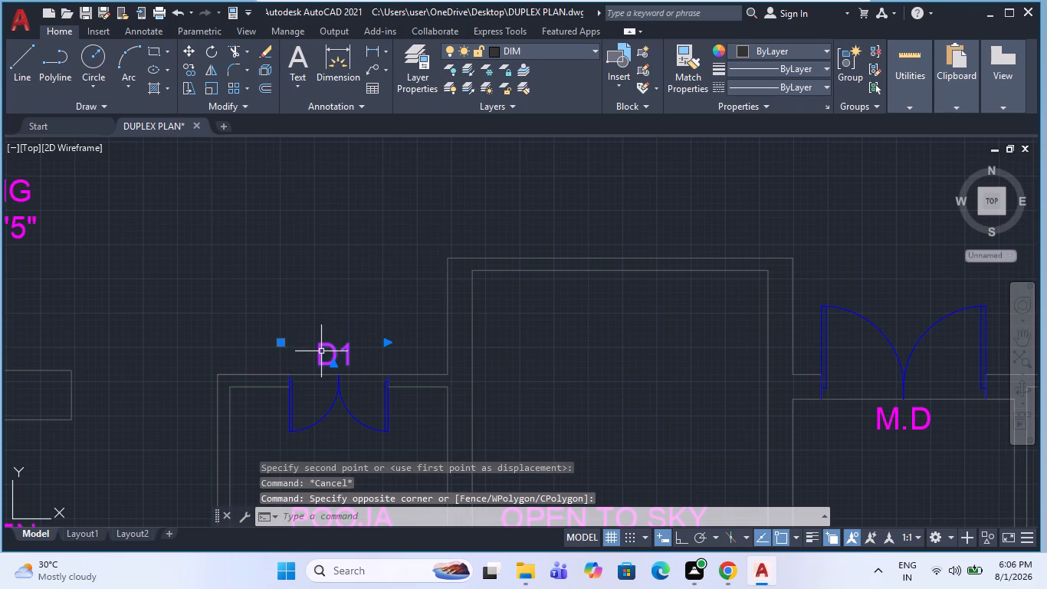
pyautogui.write('CO')
pyautogui.press('space')
pyautogui.click(329, 348)
pyautogui.scroll(-3, 462, 318)
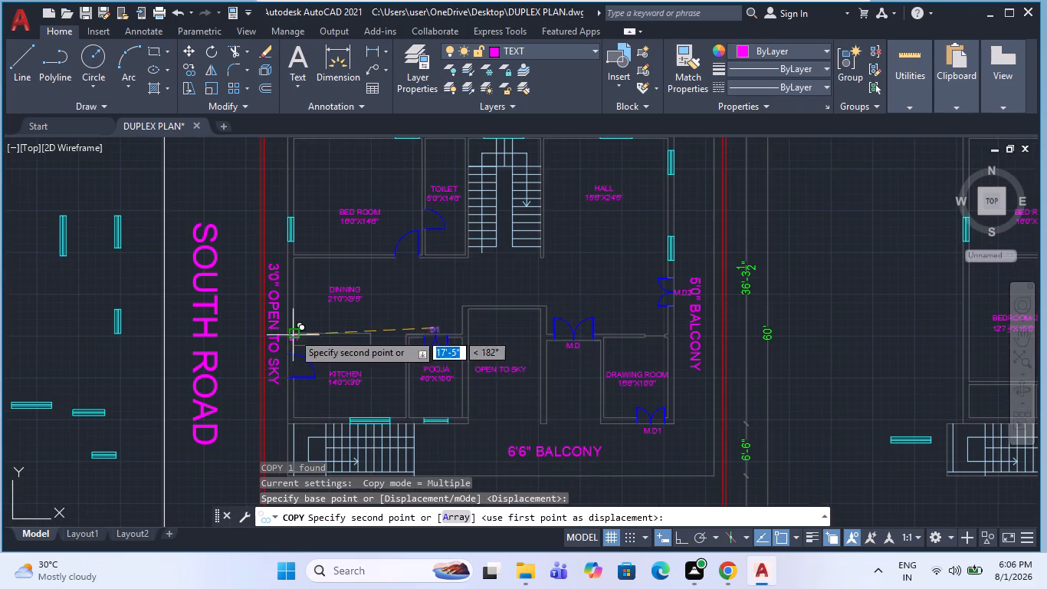
pyautogui.scroll(3, 303, 386)
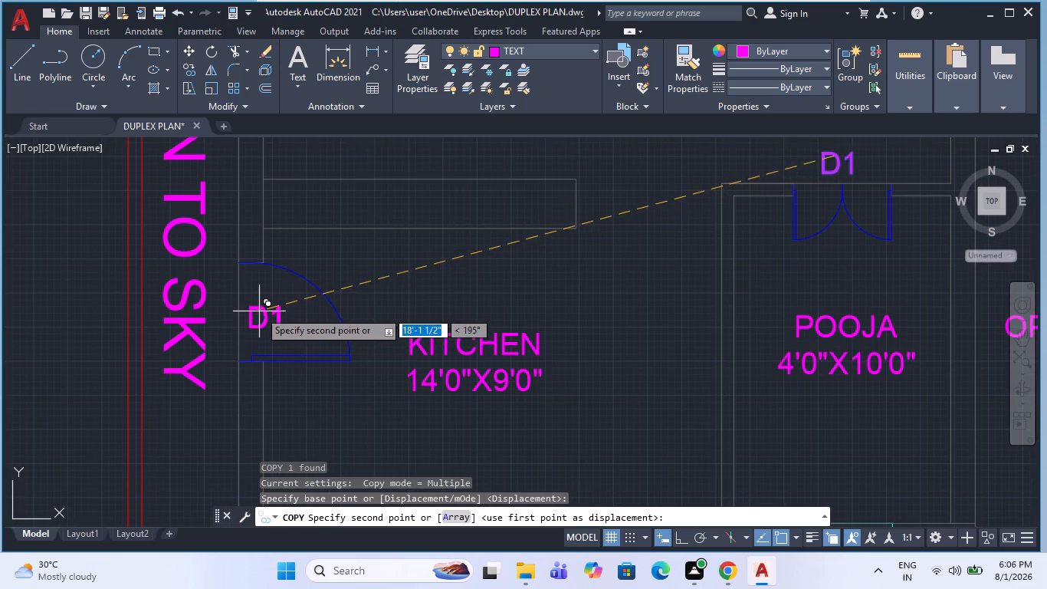
pyautogui.click(259, 308)
pyautogui.press('Escape')
pyautogui.click(270, 316)
pyautogui.press('Escape')
# Change the copied label at the KITCHEN door to D2.
pyautogui.doubleClick(261, 318)
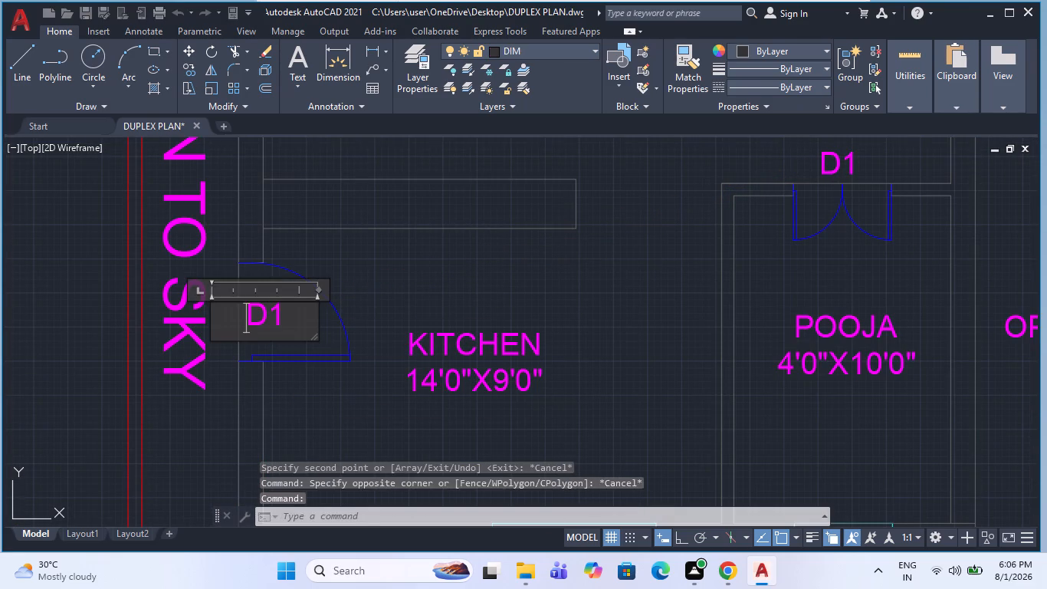
pyautogui.click(281, 321)
pyautogui.moveTo(289, 325); pyautogui.dragTo(274, 338)
pyautogui.press('2')
pyautogui.click(319, 401)
pyautogui.press('Escape')
# Copy the D2 label to the door opening in BED ROOM's south wall.
pyautogui.click(275, 333)
pyautogui.click(271, 327)
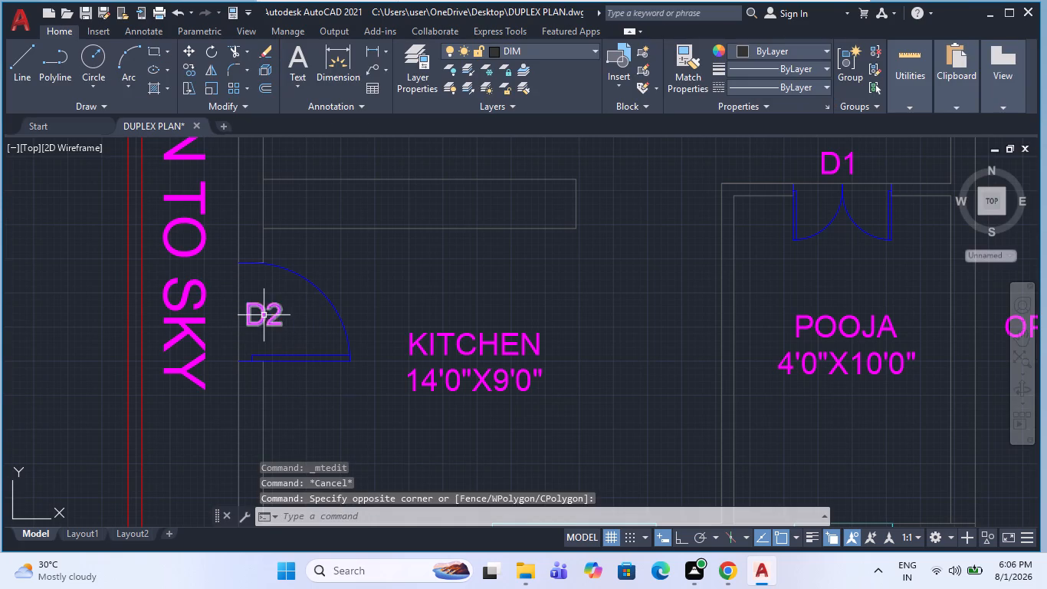
pyautogui.click(263, 314)
pyautogui.press('c')
pyautogui.press('o')
pyautogui.press('space')
pyautogui.click(287, 344)
pyautogui.scroll(-1, 311, 426)
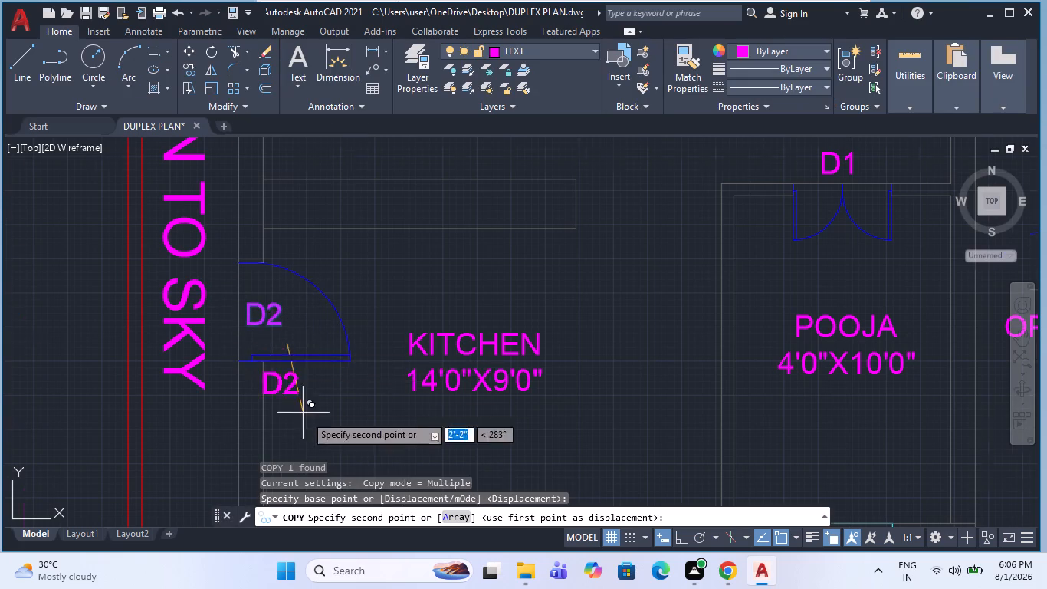
pyautogui.scroll(-1, 311, 426)
pyautogui.scroll(-2, 424, 390)
pyautogui.scroll(2, 450, 306)
pyautogui.scroll(3, 441, 372)
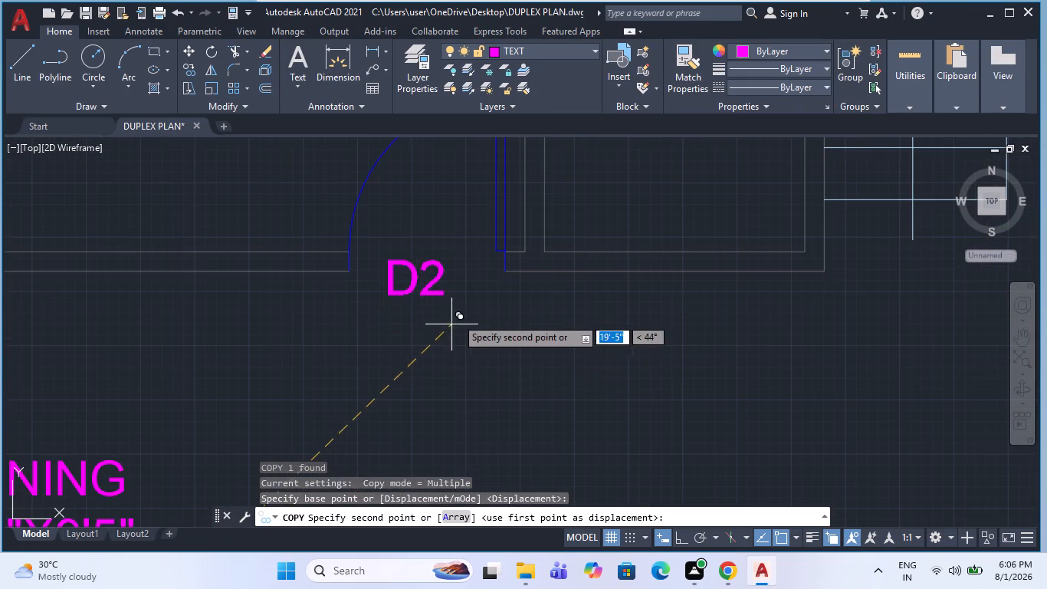
pyautogui.click(464, 300)
pyautogui.press('Escape')
# Change the copied label at the BED ROOM door to D3.
pyautogui.click(441, 280)
pyautogui.doubleClick(435, 262)
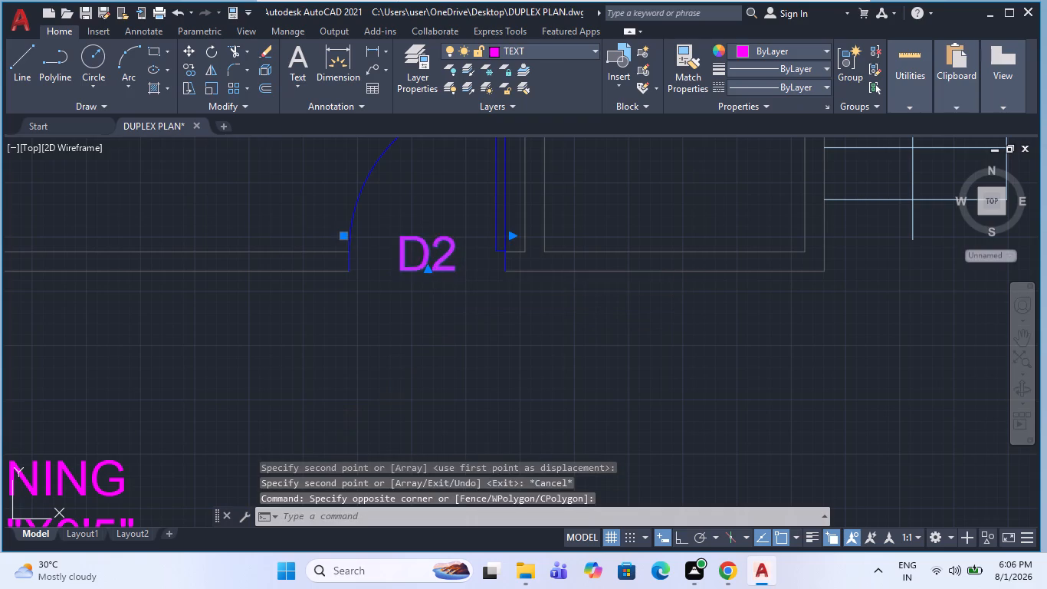
pyautogui.moveTo(438, 256); pyautogui.dragTo(454, 262)
pyautogui.press('3')
pyautogui.click(473, 379)
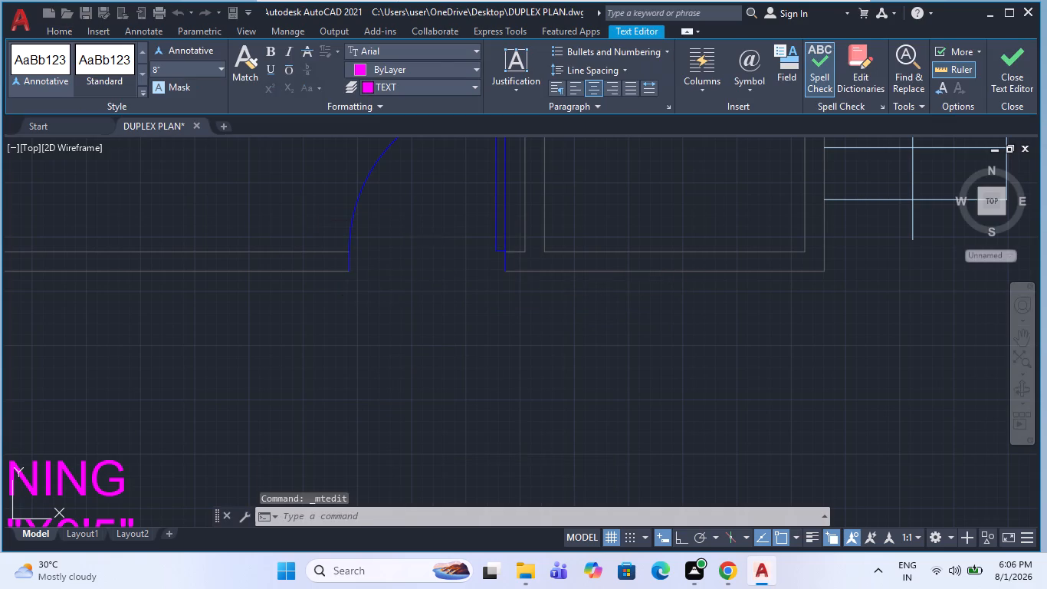
pyautogui.press('Escape')
# Copy the D3 label to the door between BED ROOM and TOILET.
pyautogui.click(439, 255)
pyautogui.write('CO')
pyautogui.press('space')
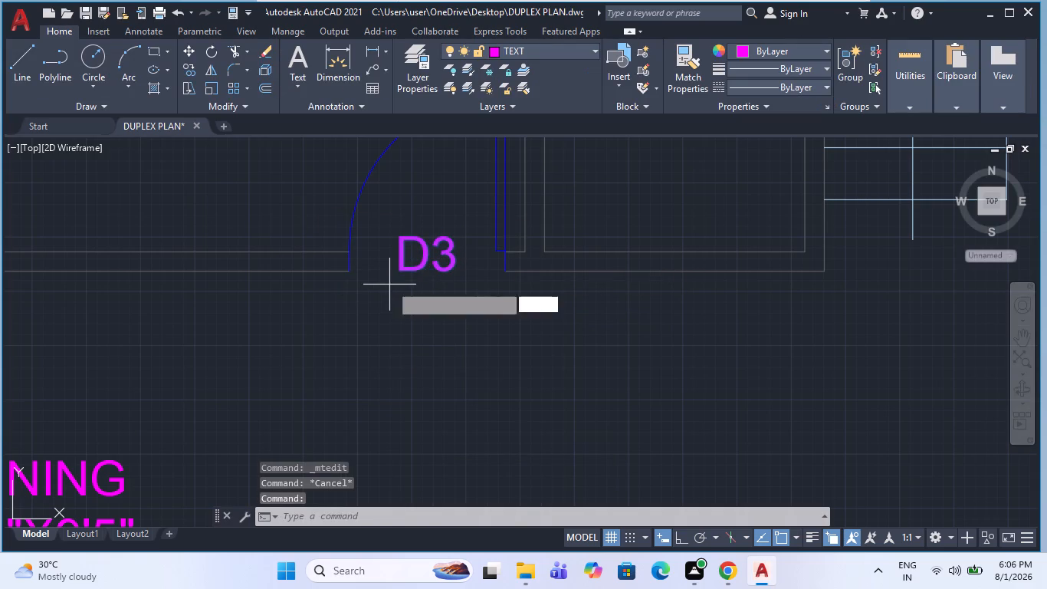
pyautogui.moveTo(395, 284); pyautogui.dragTo(396, 296)
pyautogui.scroll(-3, 387, 432)
pyautogui.scroll(2, 408, 314)
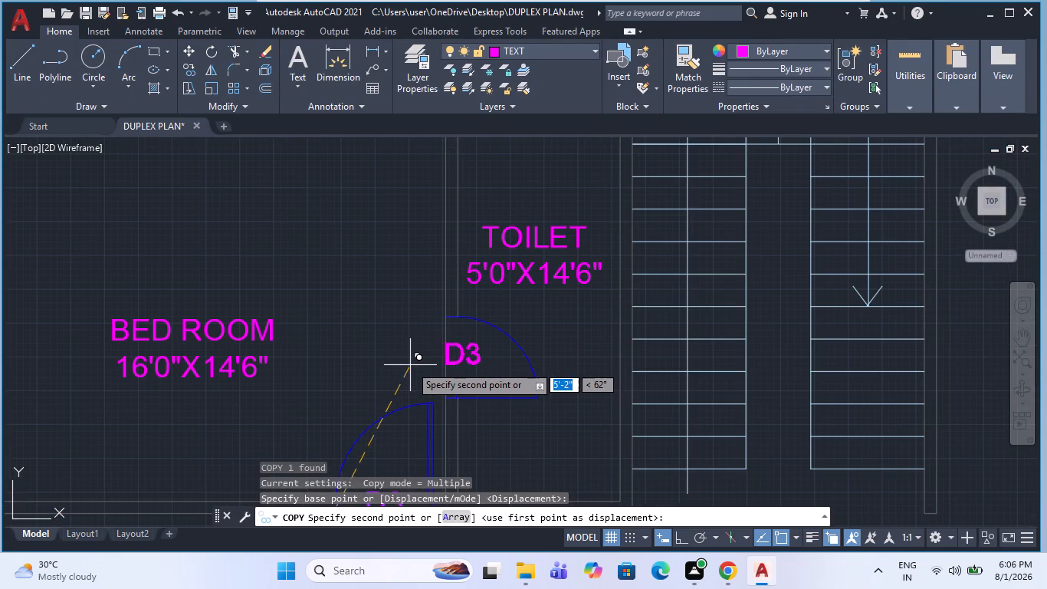
pyautogui.click(410, 365)
pyautogui.press('Escape')
# Change the copied label at the TOILET door to D4.
pyautogui.doubleClick(459, 352)
pyautogui.moveTo(482, 355); pyautogui.dragTo(465, 364)
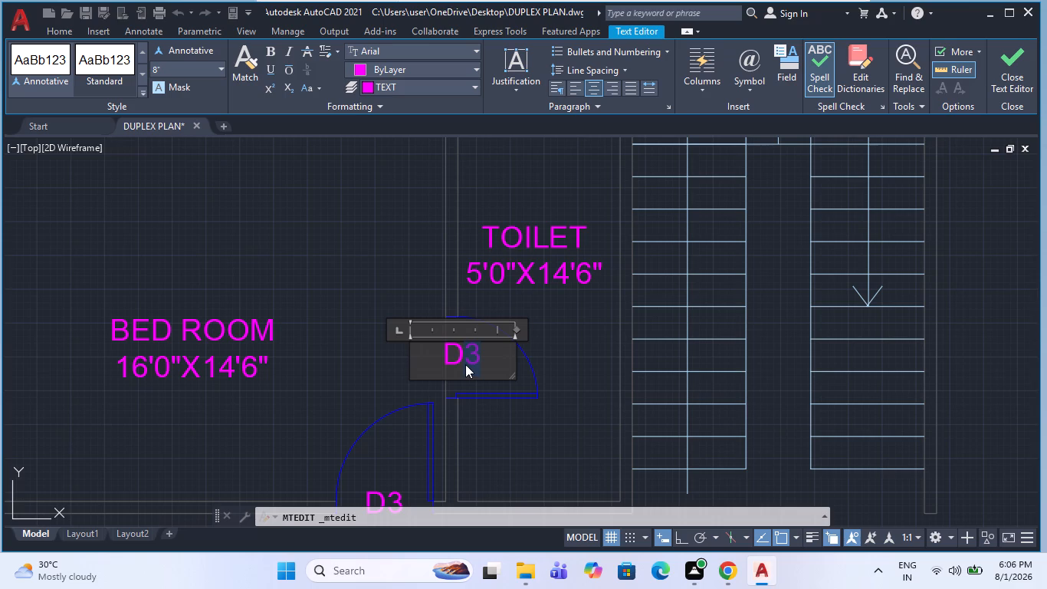
pyautogui.press('4')
pyautogui.click(373, 406)
pyautogui.press('Escape')
pyautogui.scroll(-3, 319, 362)
pyautogui.press('Escape')
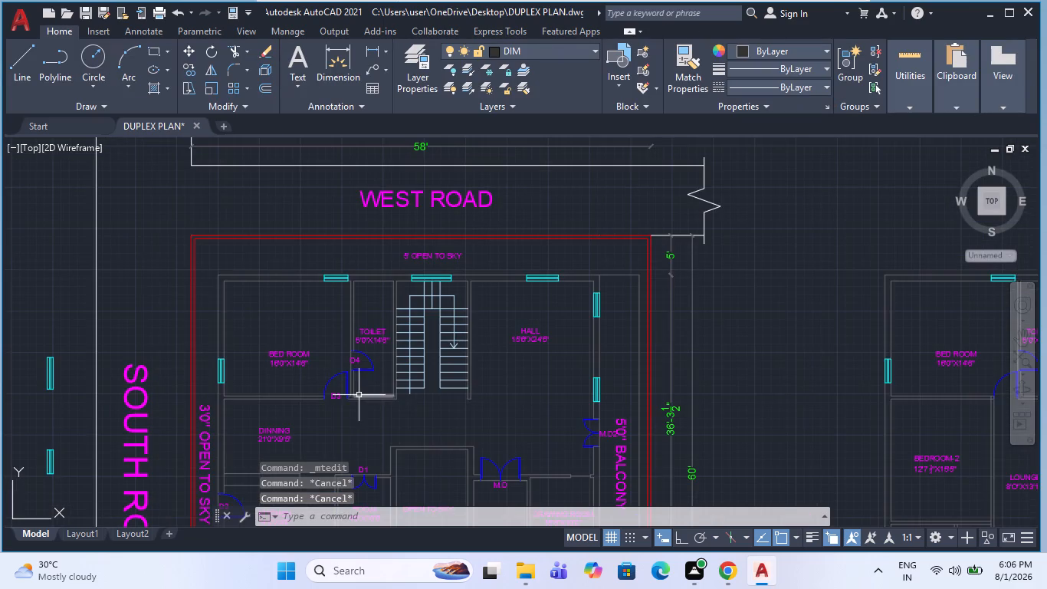
# Copy the D4 label to just south of the LOUNGE's sliding door on the copied floor.
pyautogui.scroll(-1, 379, 293)
pyautogui.scroll(1, 414, 360)
pyautogui.moveTo(467, 437); pyautogui.dragTo(467, 383, button='middle')
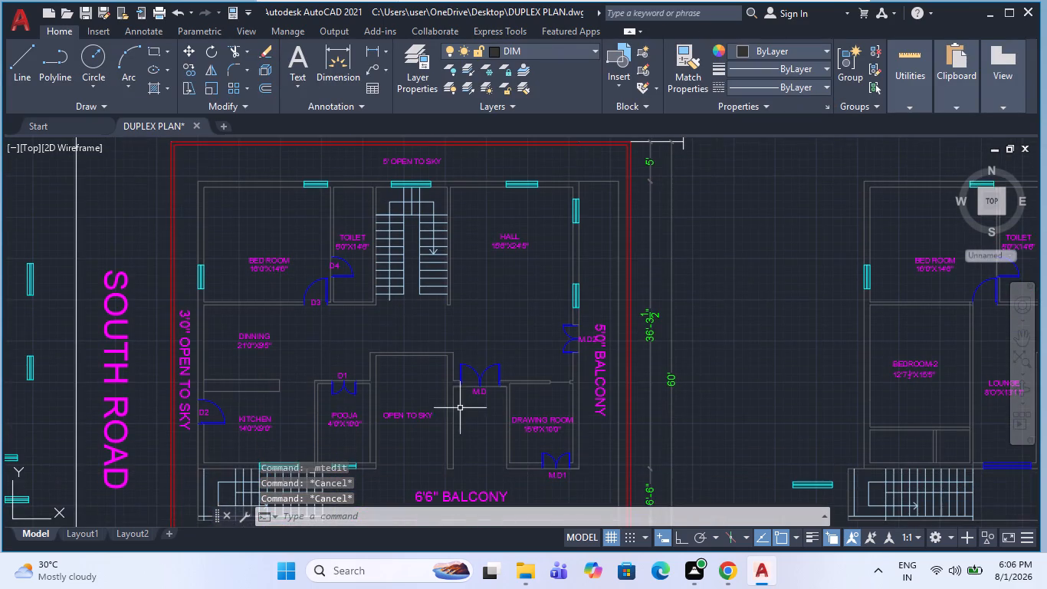
pyautogui.moveTo(438, 453); pyautogui.dragTo(452, 411, button='middle')
pyautogui.press('Escape')
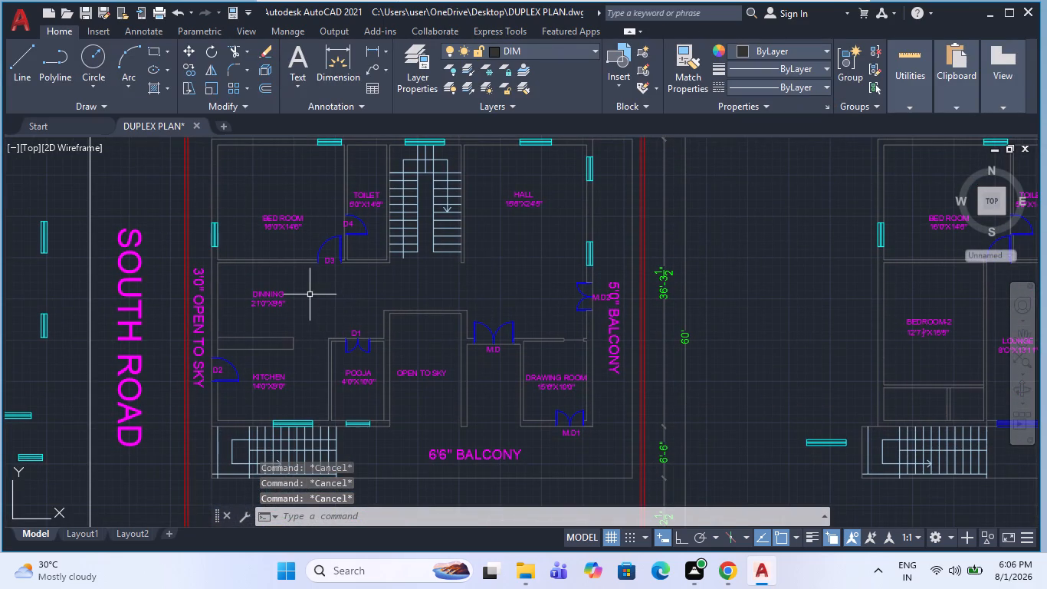
pyautogui.moveTo(310, 294); pyautogui.dragTo(264, 289, button='middle')
pyautogui.press('Escape')
pyautogui.scroll(2, 295, 248)
pyautogui.press('Escape')
pyautogui.click(315, 177)
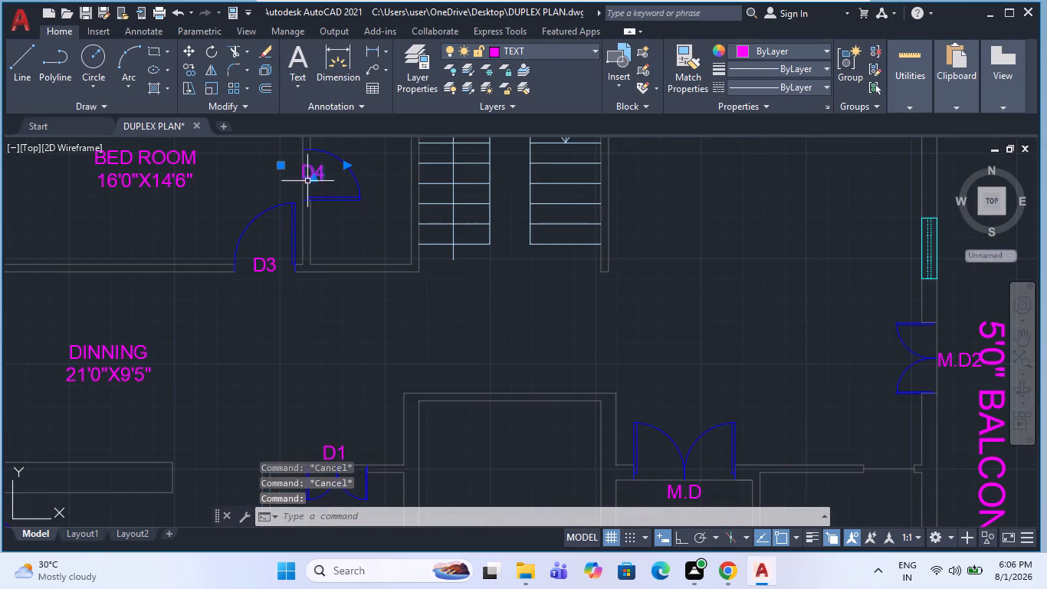
pyautogui.press('c')
pyautogui.press('o')
pyautogui.press('space')
pyautogui.moveTo(318, 197); pyautogui.dragTo(307, 201)
pyautogui.scroll(-2, 201, 255)
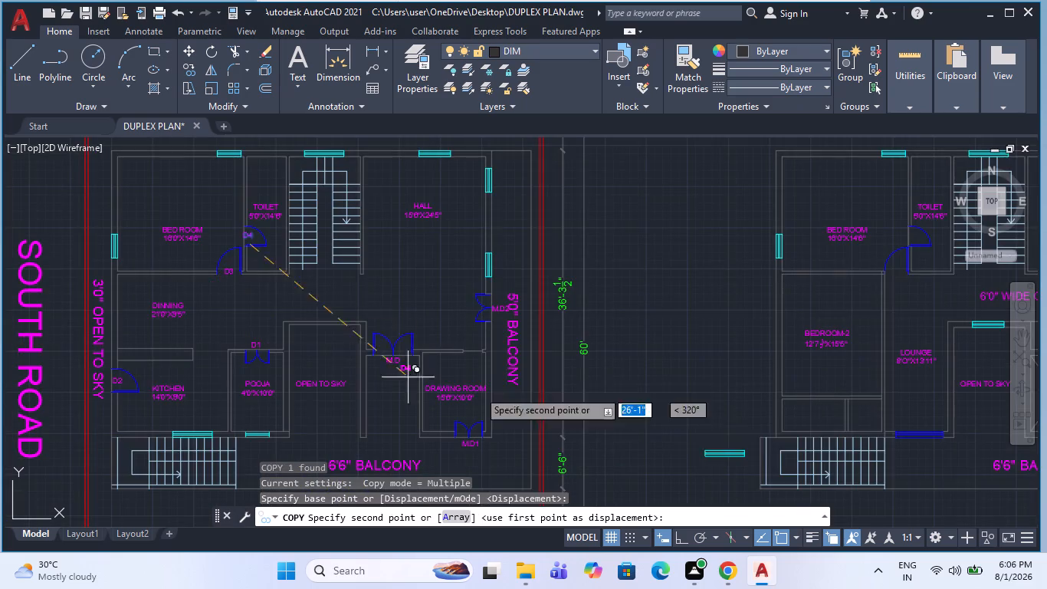
pyautogui.scroll(-2, 382, 319)
pyautogui.scroll(6, 612, 380)
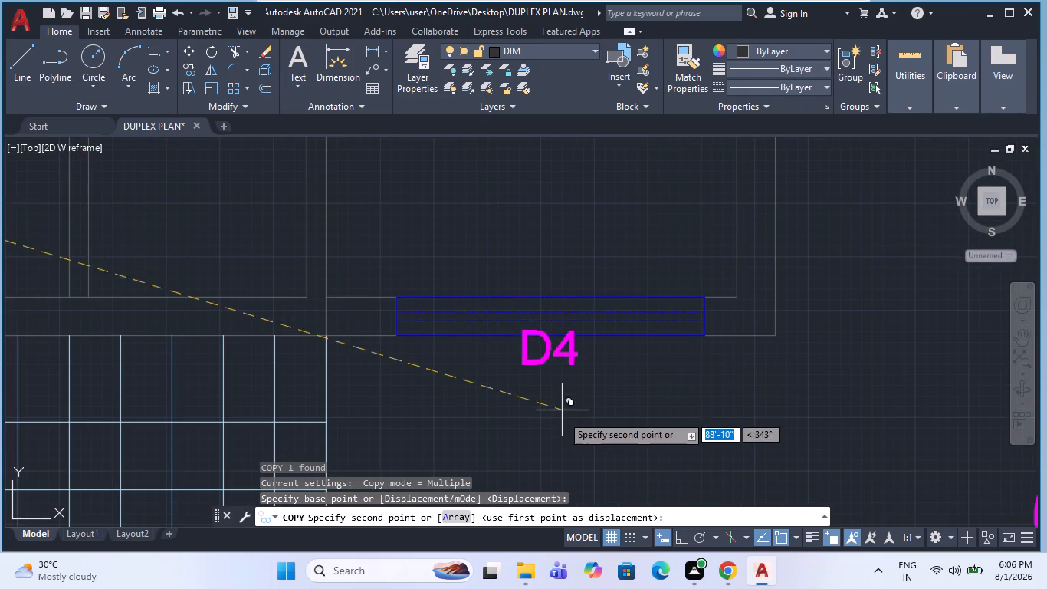
pyautogui.click(552, 429)
pyautogui.press('Escape')
# Change the copied label at the LOUNGE sliding door to S/D.
pyautogui.doubleClick(547, 370)
pyautogui.moveTo(567, 373); pyautogui.dragTo(456, 381)
pyautogui.write('S/D')
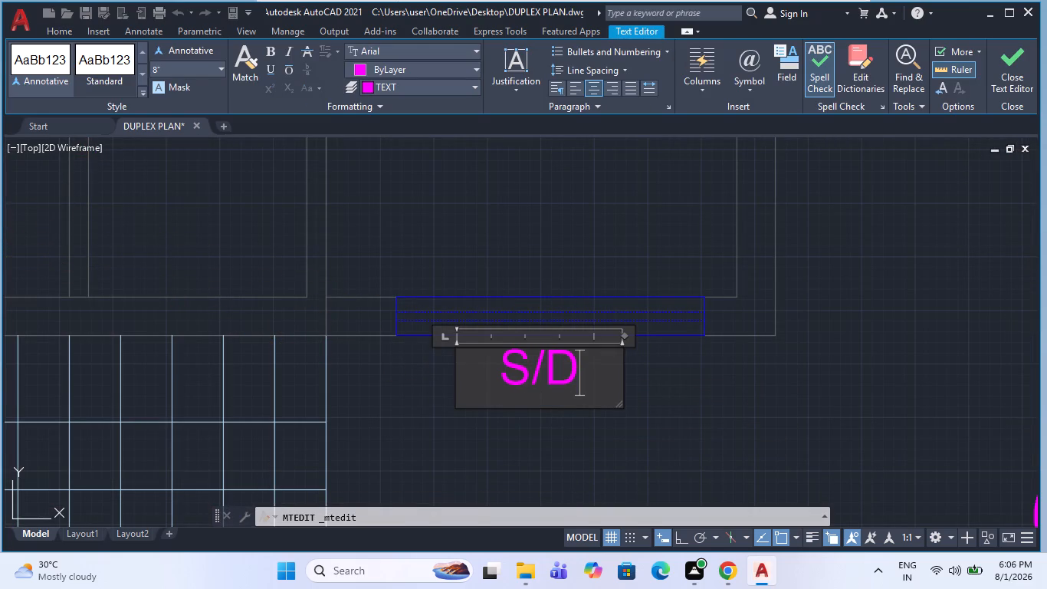
pyautogui.click(473, 473)
pyautogui.press('Escape')
pyautogui.scroll(-2, 323, 387)
pyautogui.press('Escape')
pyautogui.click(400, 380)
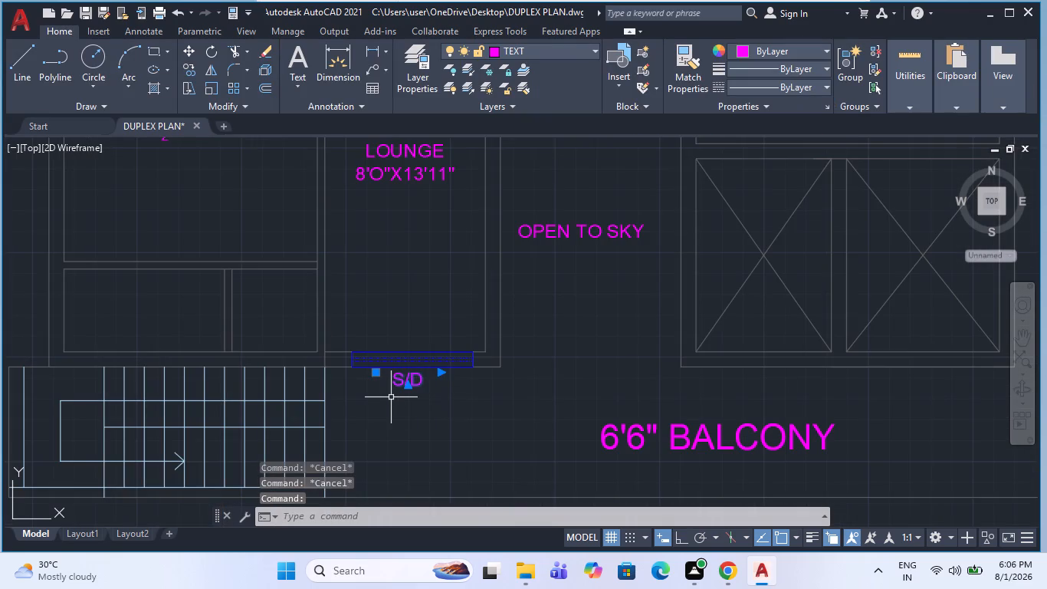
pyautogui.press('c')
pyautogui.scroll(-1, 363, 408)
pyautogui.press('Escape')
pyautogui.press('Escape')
# Draw a door jamb line across BEDROOM-2's south wall, 4.5" west of its east end.
pyautogui.scroll(1, 283, 329)
pyautogui.press('Escape')
pyautogui.scroll(1, 353, 304)
pyautogui.press('l')
pyautogui.press('space')
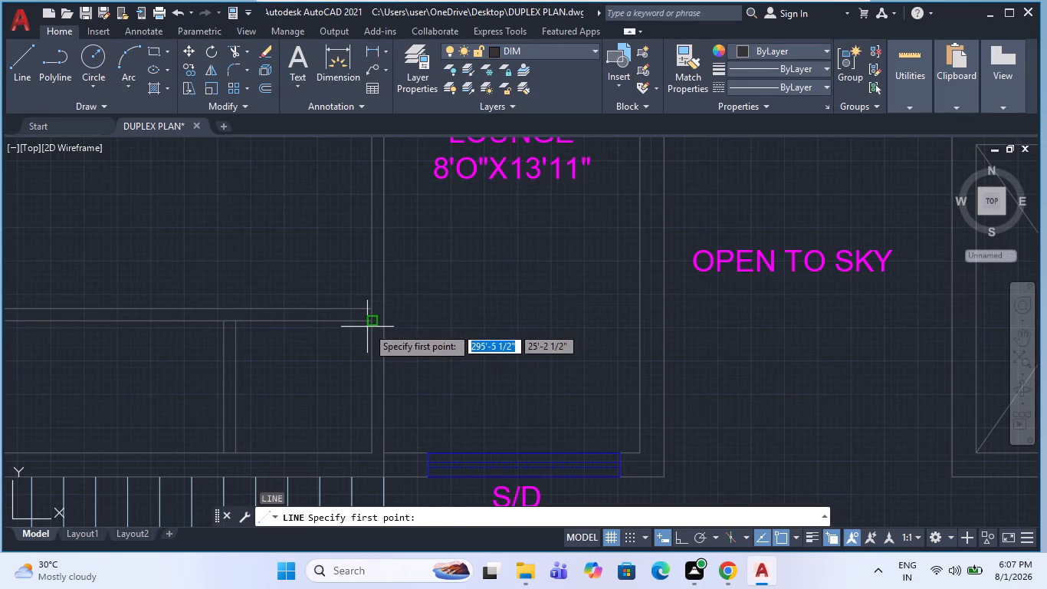
pyautogui.click(368, 327)
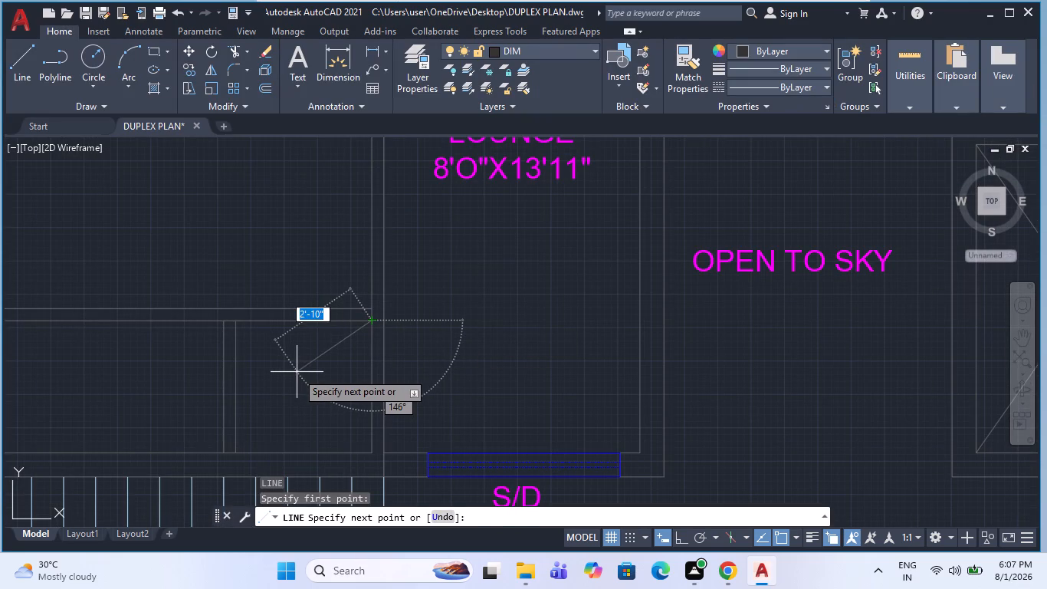
pyautogui.press('F8')
pyautogui.write('4.')
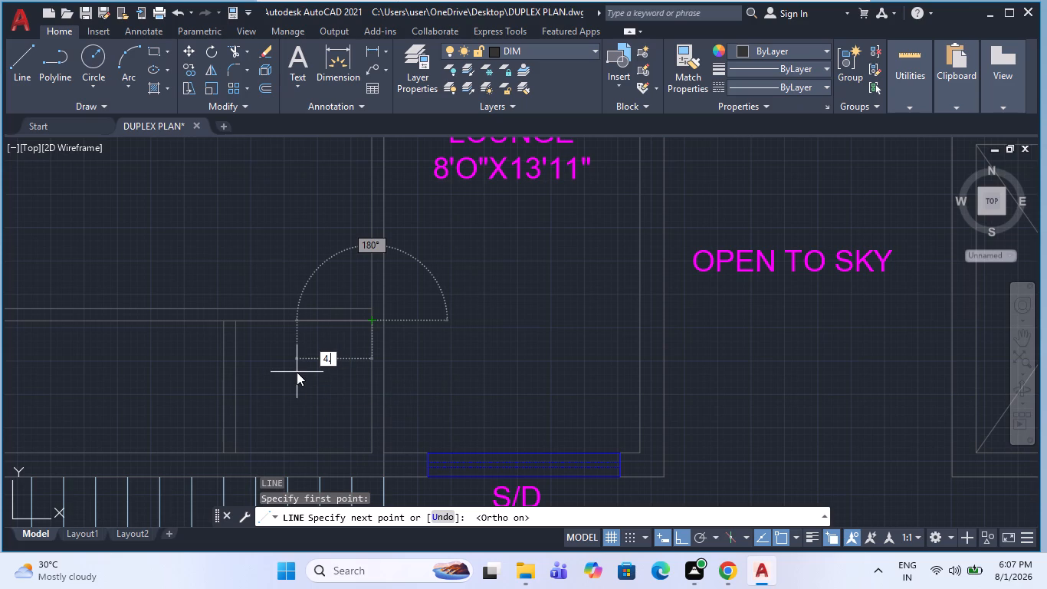
pyautogui.press('5')
pyautogui.press('Return')
pyautogui.scroll(3, 314, 321)
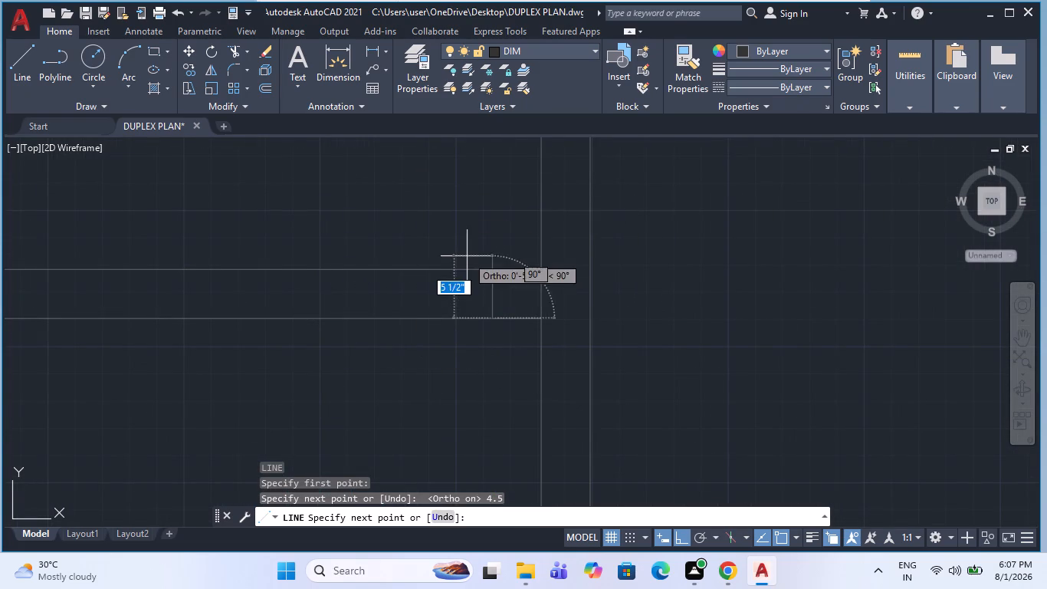
pyautogui.click(491, 273)
pyautogui.press('Escape')
# Offset the jamb line 2.5' to the west to mark the door's other side.
pyautogui.write('O')
pyautogui.press('space')
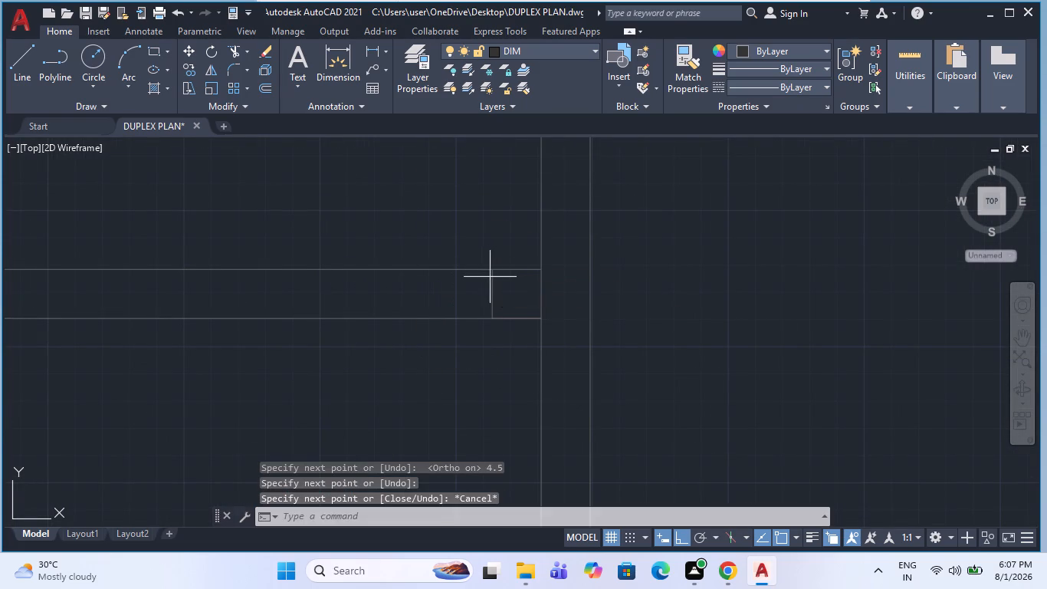
pyautogui.press('2')
pyautogui.press('.')
pyautogui.write("5'")
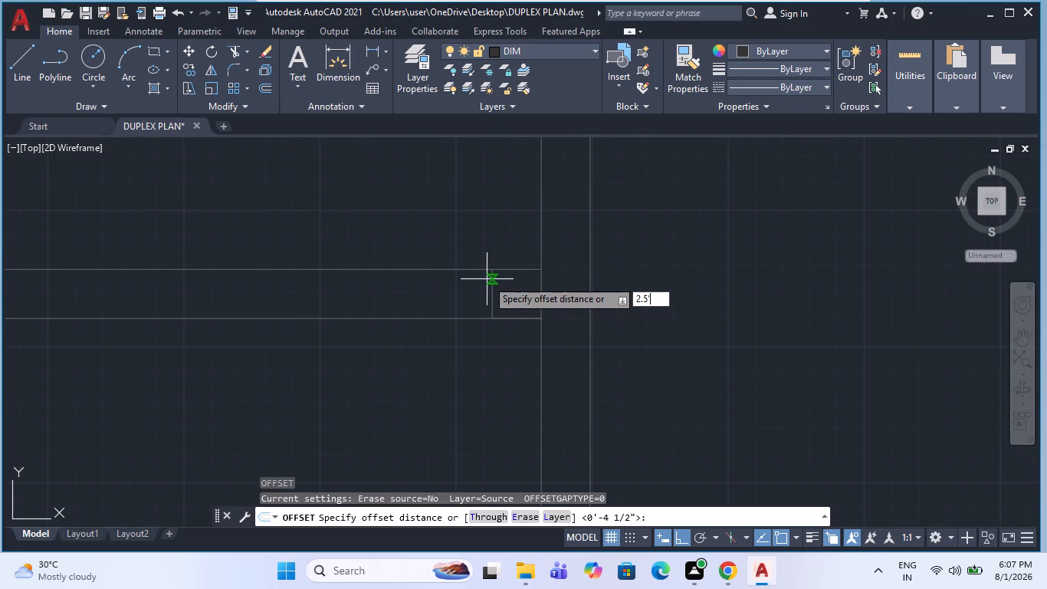
pyautogui.press('Return')
pyautogui.click(490, 300)
pyautogui.click(245, 313)
pyautogui.click(493, 294)
pyautogui.click(188, 305)
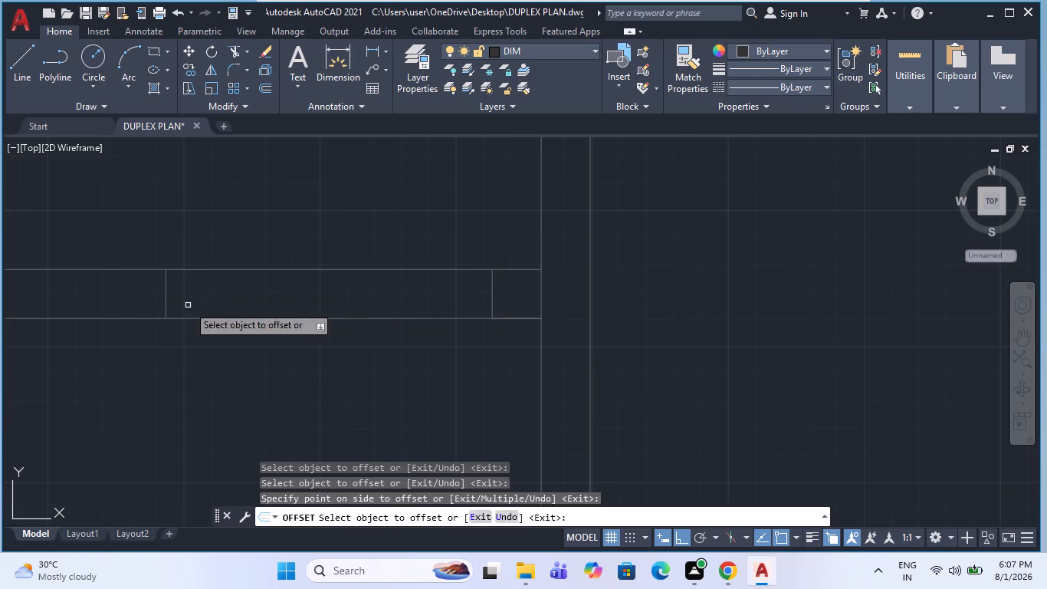
pyautogui.press('Escape')
# Trim both wall lines between the jambs to open the doorway in BEDROOM-2's south wall.
pyautogui.scroll(-2, 235, 305)
pyautogui.write('TR')
pyautogui.press('space')
pyautogui.moveTo(276, 265); pyautogui.dragTo(261, 362)
pyautogui.press('Escape')
pyautogui.scroll(-2, 271, 352)
pyautogui.press('Escape')
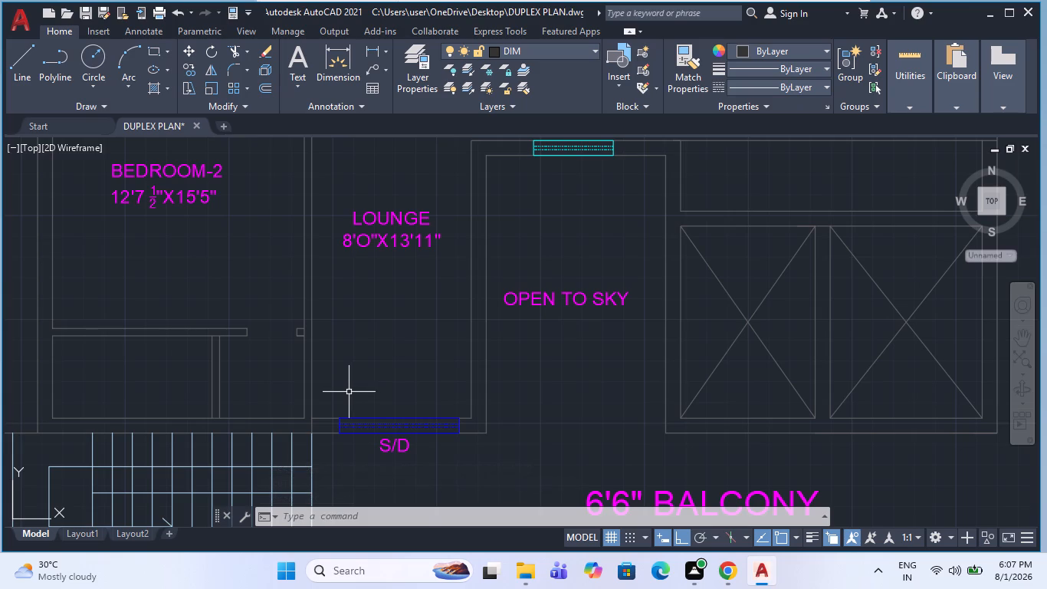
# Draw a jamb line across the short partition in the space south of BEDROOM-2, 4.5" north of its south end.
pyautogui.press('l')
pyautogui.press('space')
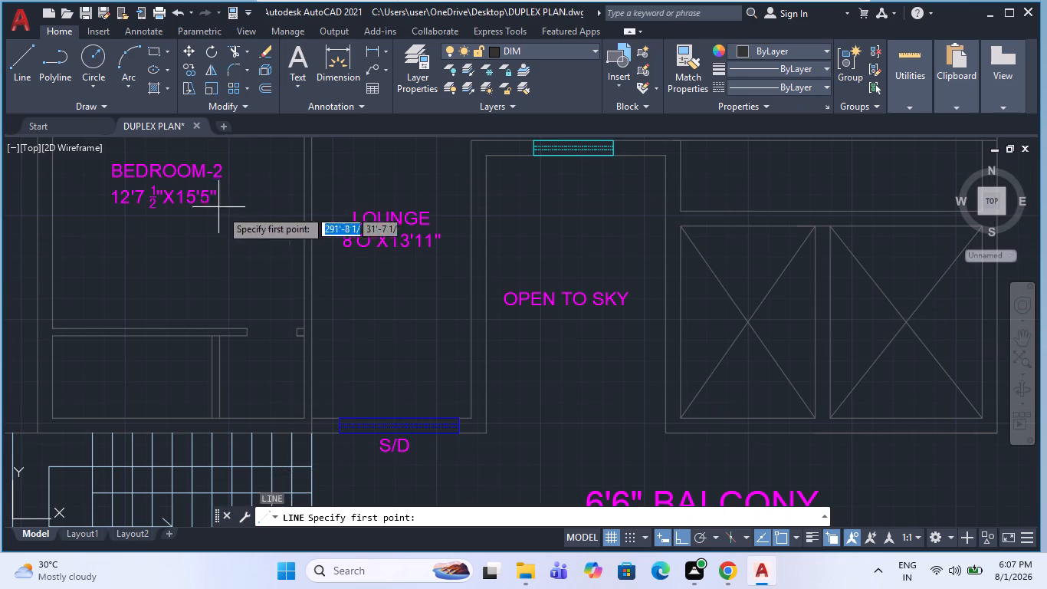
pyautogui.scroll(-2, 428, 296)
pyautogui.scroll(3, 313, 347)
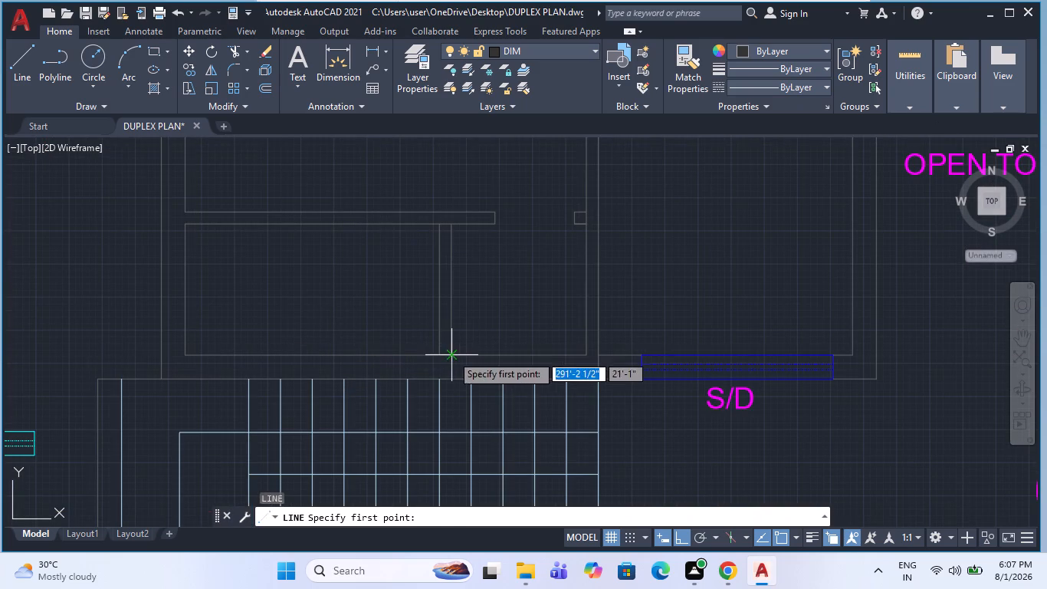
pyautogui.click(451, 355)
pyautogui.write('4.5')
pyautogui.press('Return')
pyautogui.scroll(2, 438, 332)
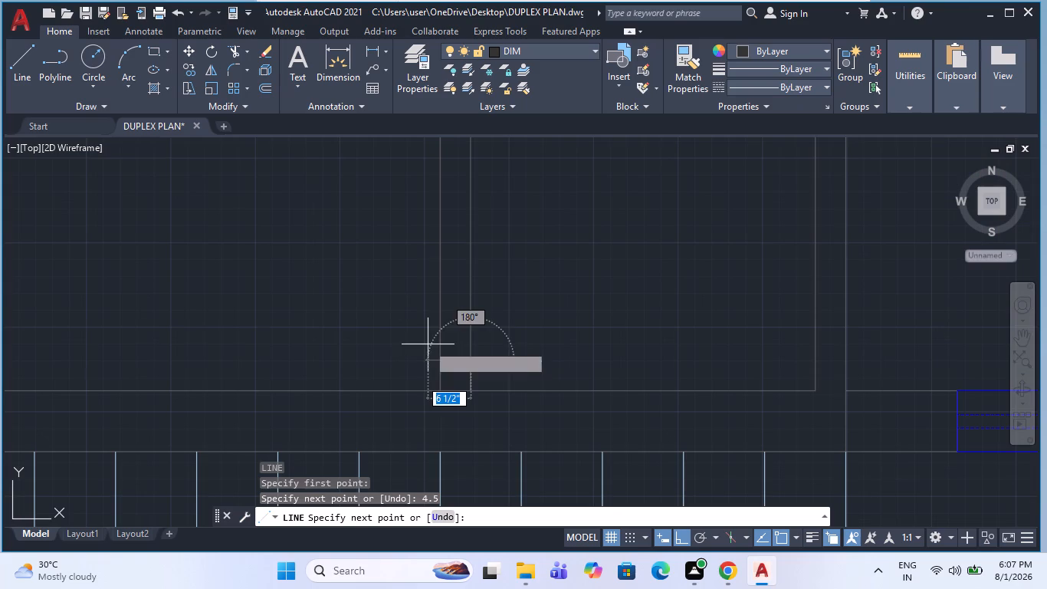
pyautogui.click(435, 364)
pyautogui.press('Escape')
# Offset the partition's jamb line 2.5' to the north to mark the other side of the door.
pyautogui.write("O 2.5'")
pyautogui.press('Return')
pyautogui.click(454, 361)
pyautogui.click(478, 234)
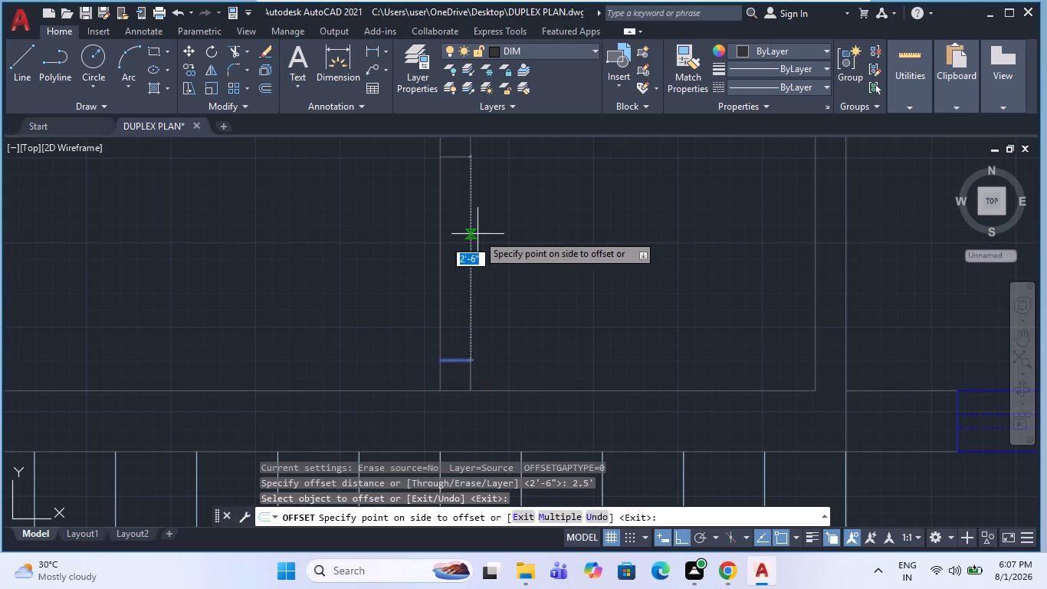
pyautogui.press('Escape')
# Trim both partition wall lines between the two jambs to open the doorway.
pyautogui.write('TR')
pyautogui.press('space')
pyautogui.moveTo(538, 248); pyautogui.dragTo(356, 300)
pyautogui.press('Escape')
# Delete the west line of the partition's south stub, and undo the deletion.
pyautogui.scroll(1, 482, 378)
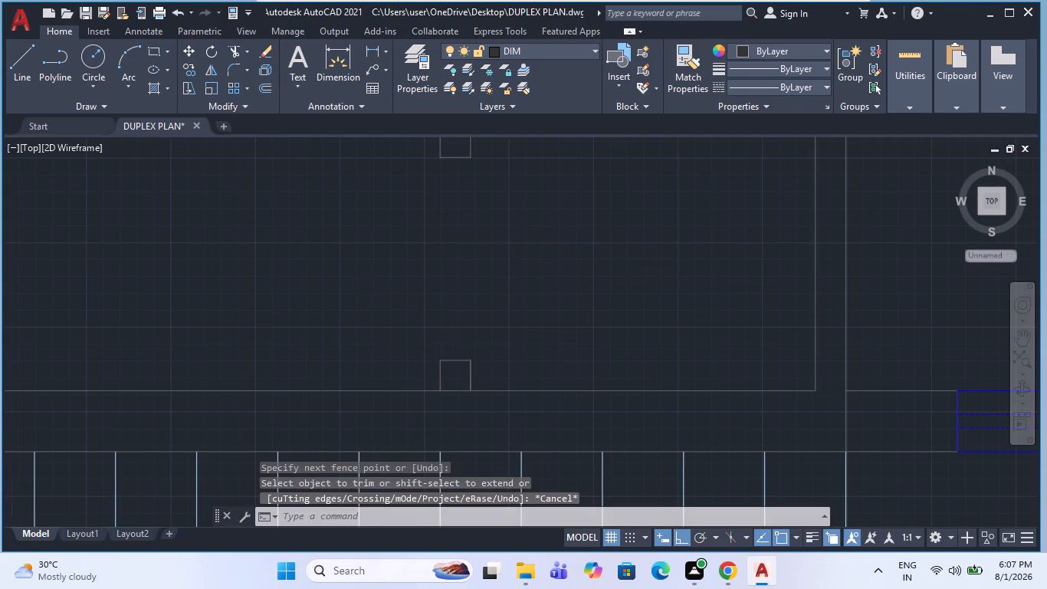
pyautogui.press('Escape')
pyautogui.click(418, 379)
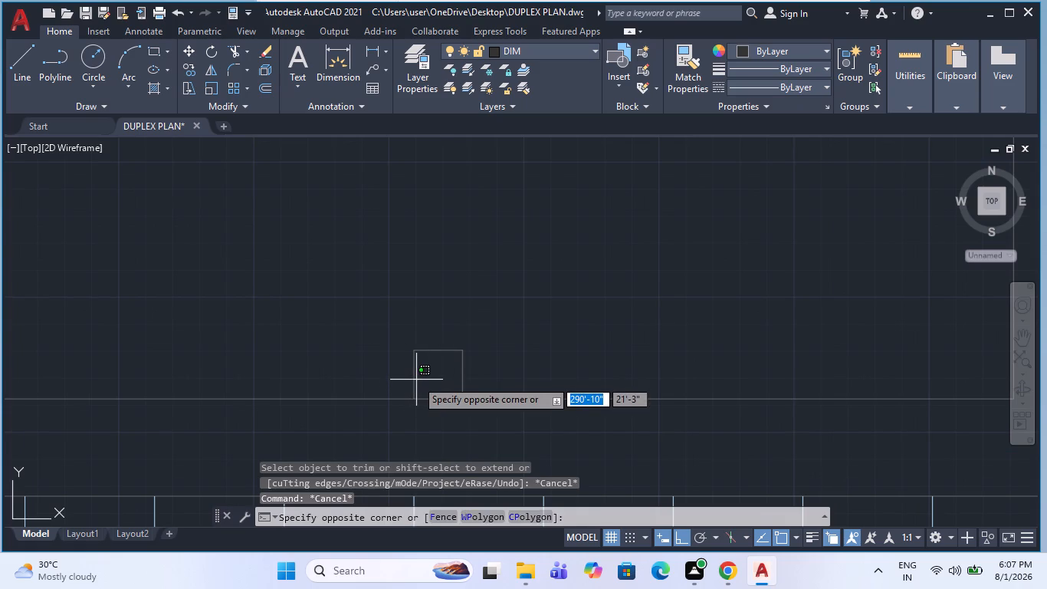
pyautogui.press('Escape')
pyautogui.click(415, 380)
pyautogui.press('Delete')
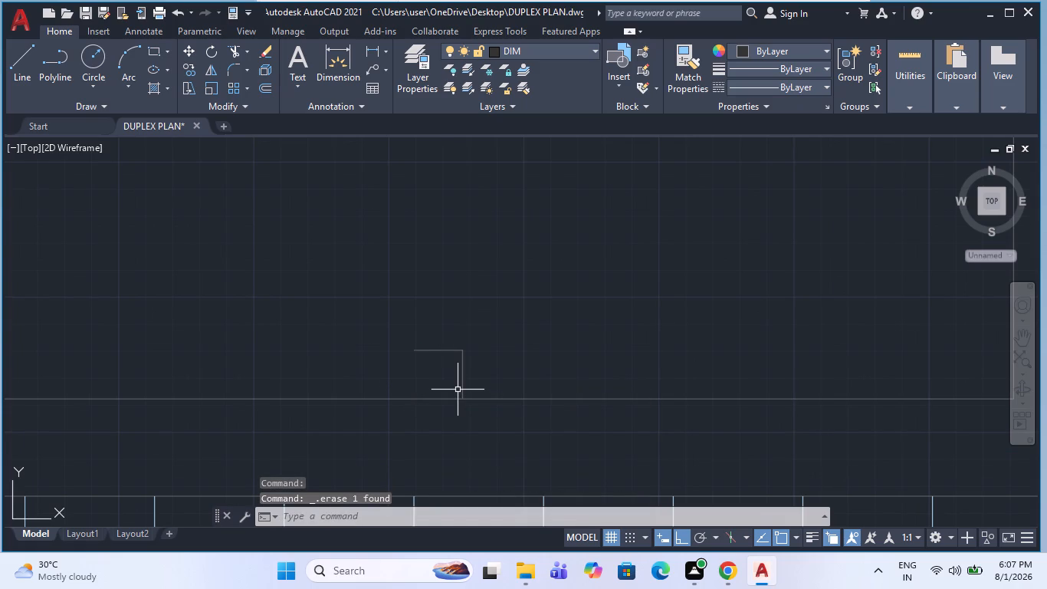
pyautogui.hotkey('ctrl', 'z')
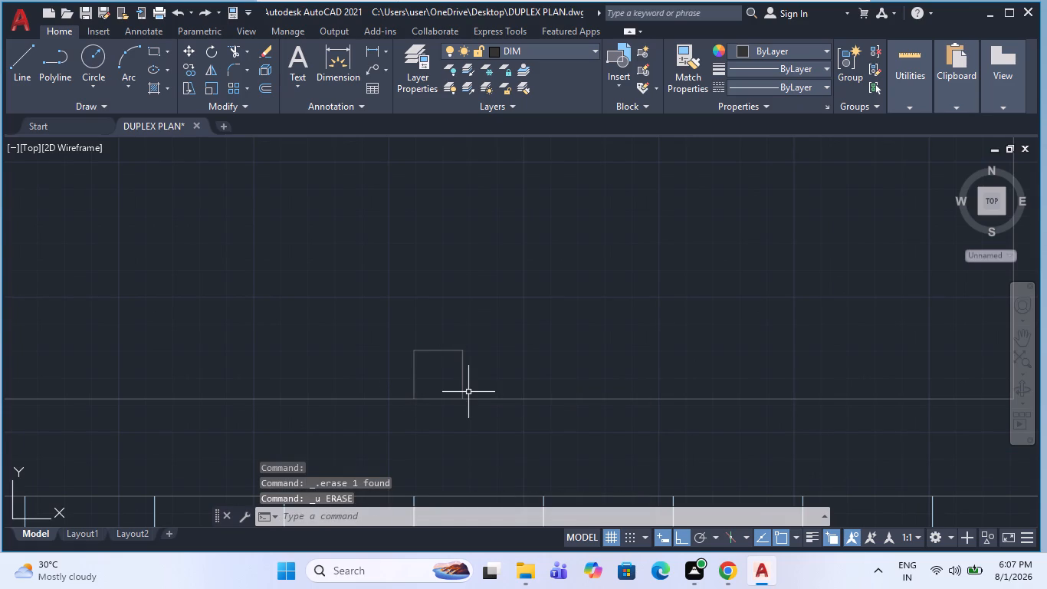
# Delete the duplicate 4.5" line lying over the east face of the partition's south stub.
pyautogui.click(461, 383)
pyautogui.press('Delete')
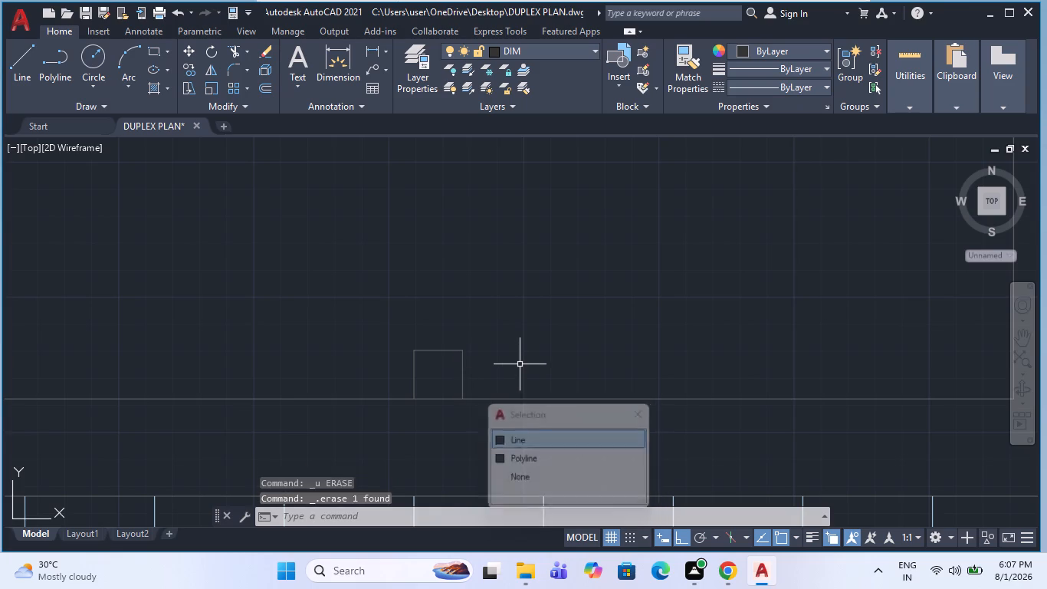
pyautogui.press('Escape')
# Trim the wall lines crossing the partition's north and south ends so the stubs join the adjoining walls.
pyautogui.write('TR')
pyautogui.press('space')
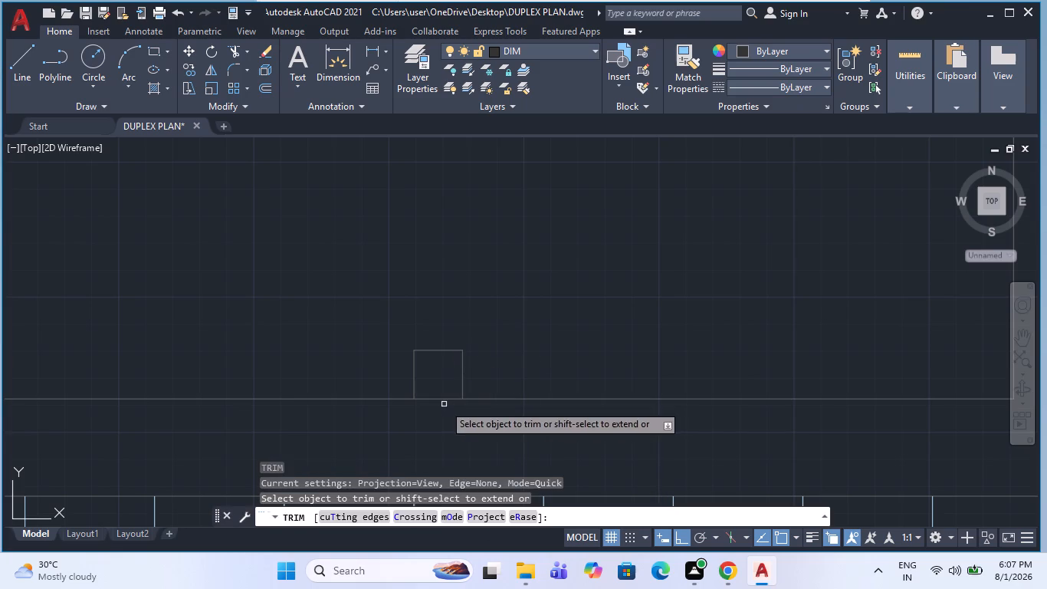
pyautogui.scroll(-2, 422, 388)
pyautogui.press('Escape')
pyautogui.press('space')
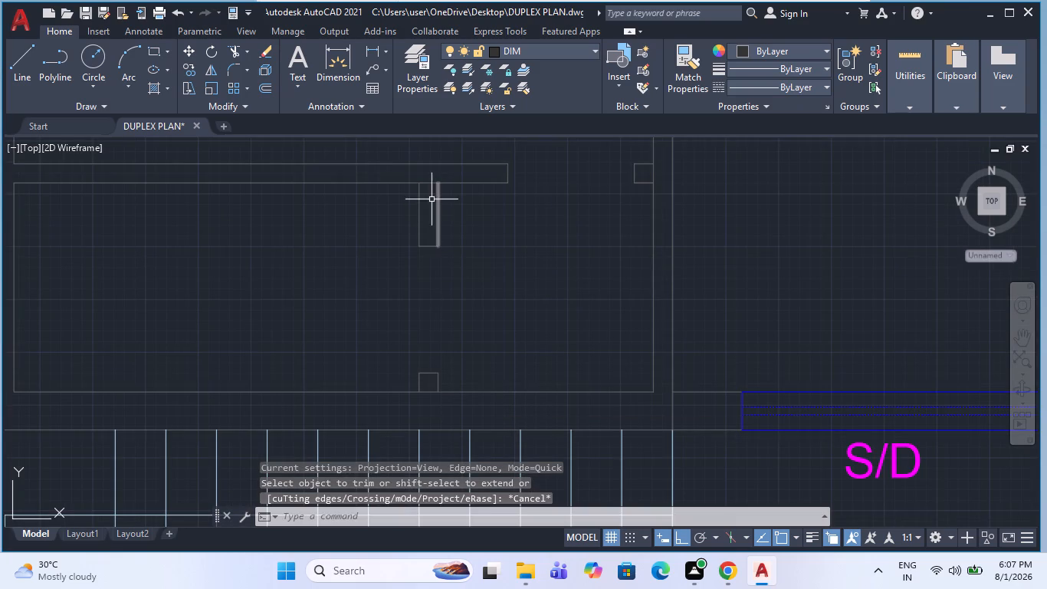
pyautogui.click(427, 184)
pyautogui.press('Escape')
pyautogui.scroll(2, 429, 395)
pyautogui.press('space')
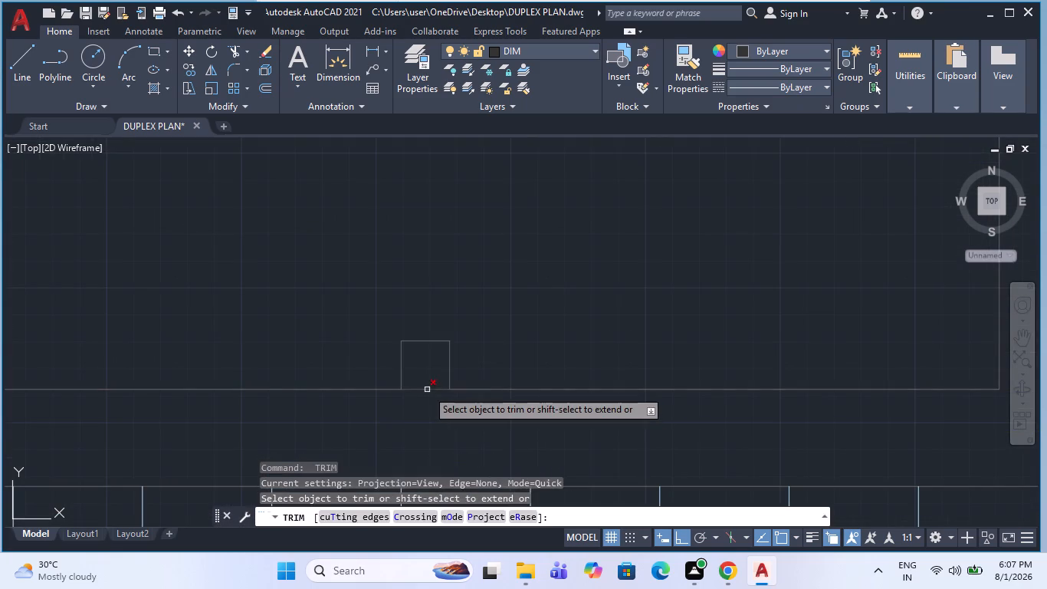
pyautogui.click(427, 390)
pyautogui.press('Escape')
pyautogui.scroll(-3, 389, 382)
pyautogui.press('Escape')
pyautogui.moveTo(432, 368); pyautogui.dragTo(453, 325, button='middle')
pyautogui.press('Escape')
pyautogui.scroll(-1, 438, 337)
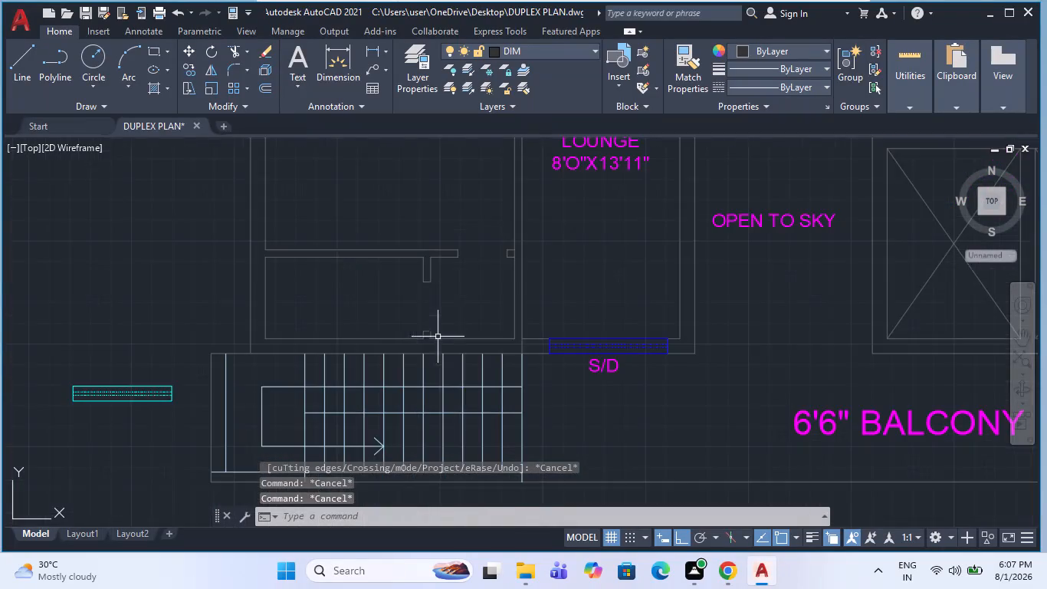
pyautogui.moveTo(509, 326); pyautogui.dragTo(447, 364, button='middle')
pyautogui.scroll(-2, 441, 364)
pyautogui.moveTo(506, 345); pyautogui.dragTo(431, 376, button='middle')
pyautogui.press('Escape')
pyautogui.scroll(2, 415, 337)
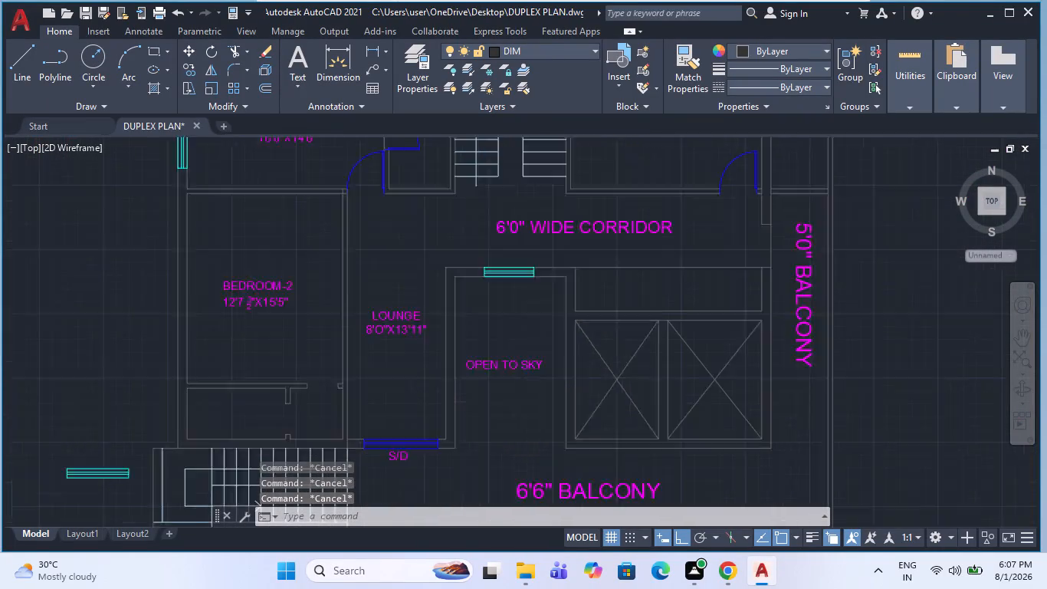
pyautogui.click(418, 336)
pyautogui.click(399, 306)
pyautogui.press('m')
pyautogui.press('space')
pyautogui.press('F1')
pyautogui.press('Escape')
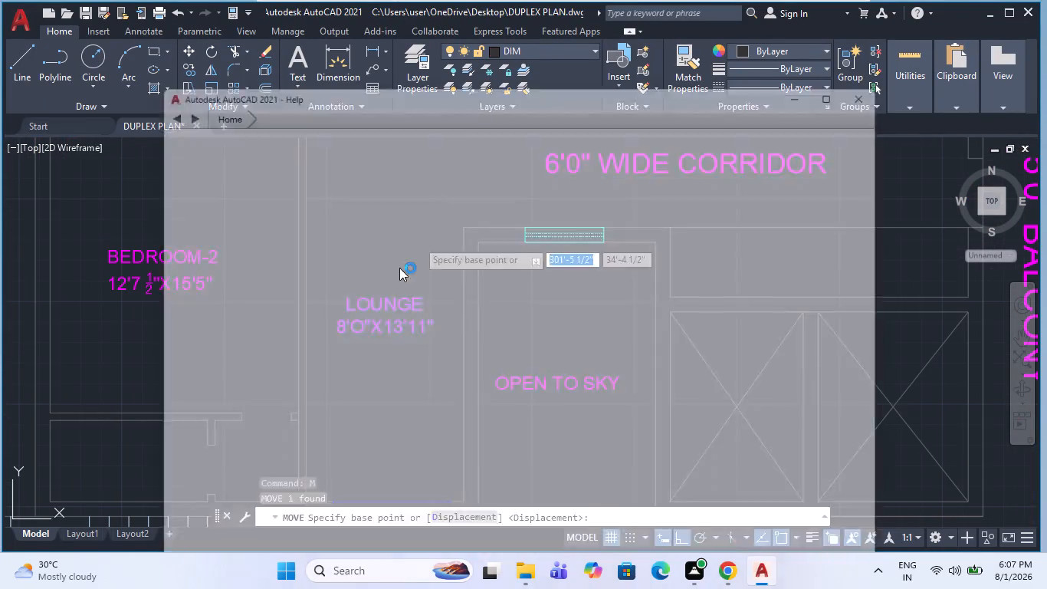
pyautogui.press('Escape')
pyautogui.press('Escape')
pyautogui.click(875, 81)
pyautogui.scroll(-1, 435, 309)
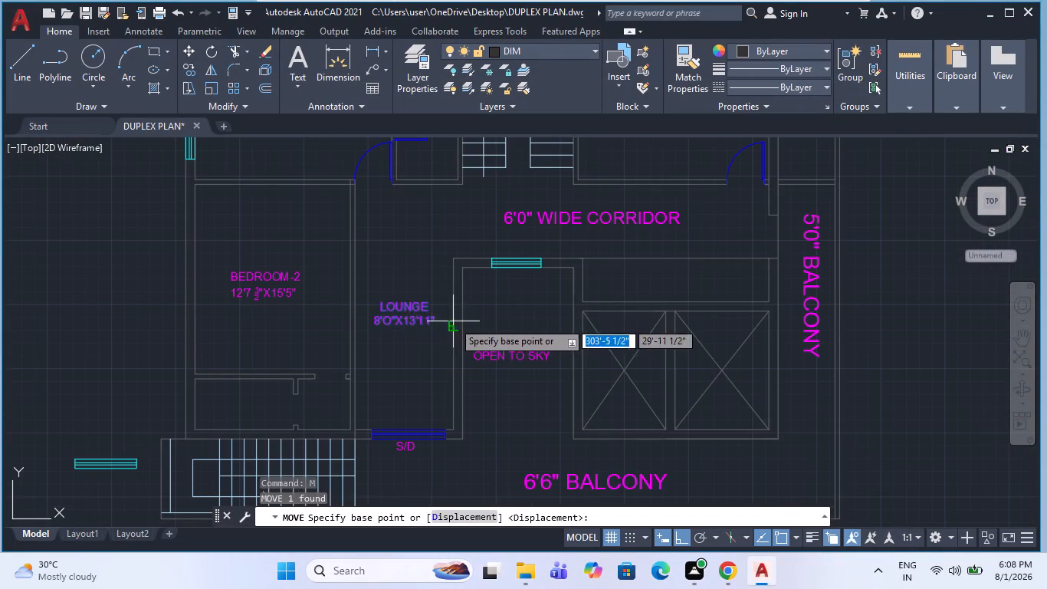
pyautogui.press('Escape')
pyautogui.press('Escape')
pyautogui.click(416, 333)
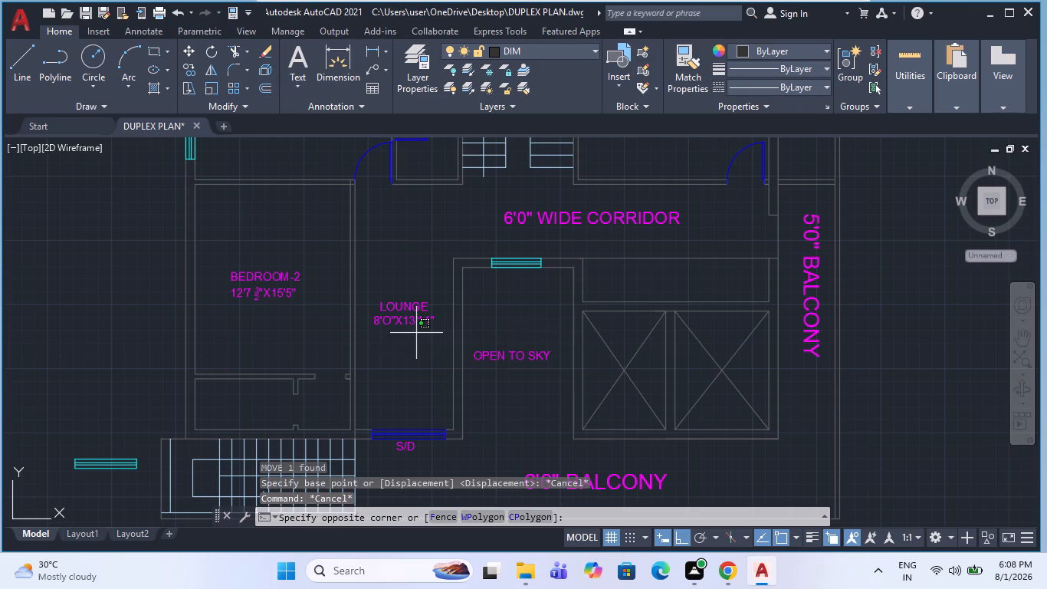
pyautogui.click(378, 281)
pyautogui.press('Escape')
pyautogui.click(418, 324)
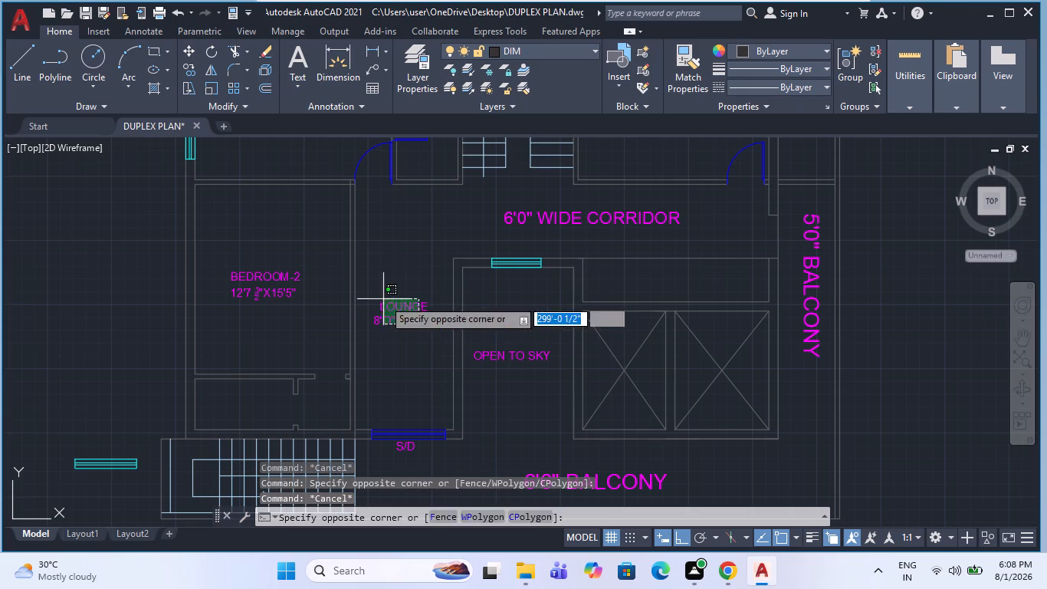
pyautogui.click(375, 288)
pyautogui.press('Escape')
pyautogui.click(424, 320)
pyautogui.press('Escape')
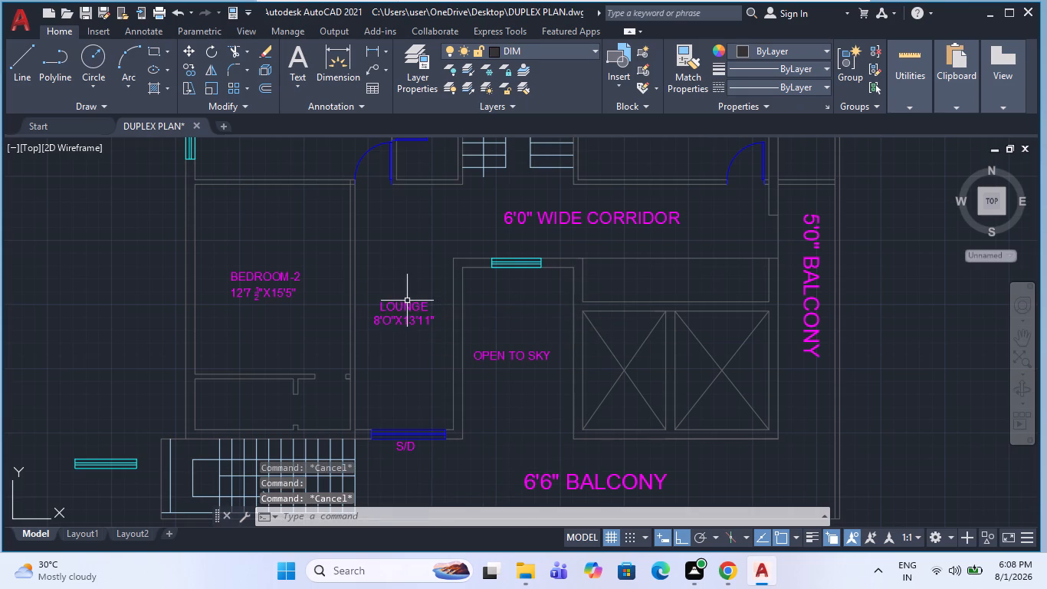
# Move the OPEN TO SKY label slightly north within its space.
pyautogui.scroll(-1, 387, 305)
pyautogui.scroll(1, 475, 331)
pyautogui.press('Escape')
pyautogui.click(474, 350)
pyautogui.click(471, 327)
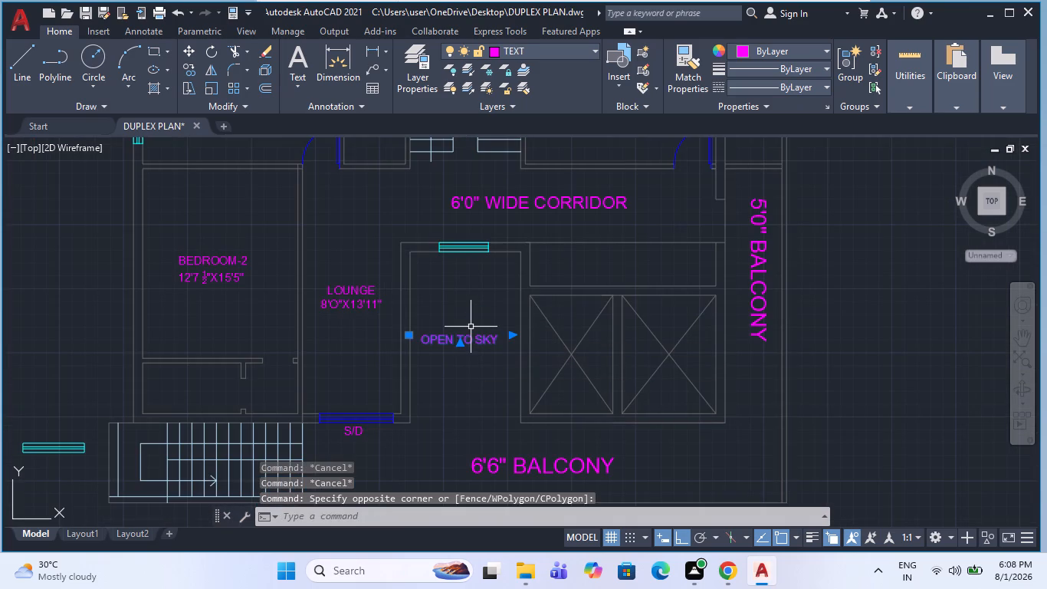
pyautogui.press('m')
pyautogui.press('space')
pyautogui.click(471, 403)
pyautogui.click(471, 393)
pyautogui.press('Escape')
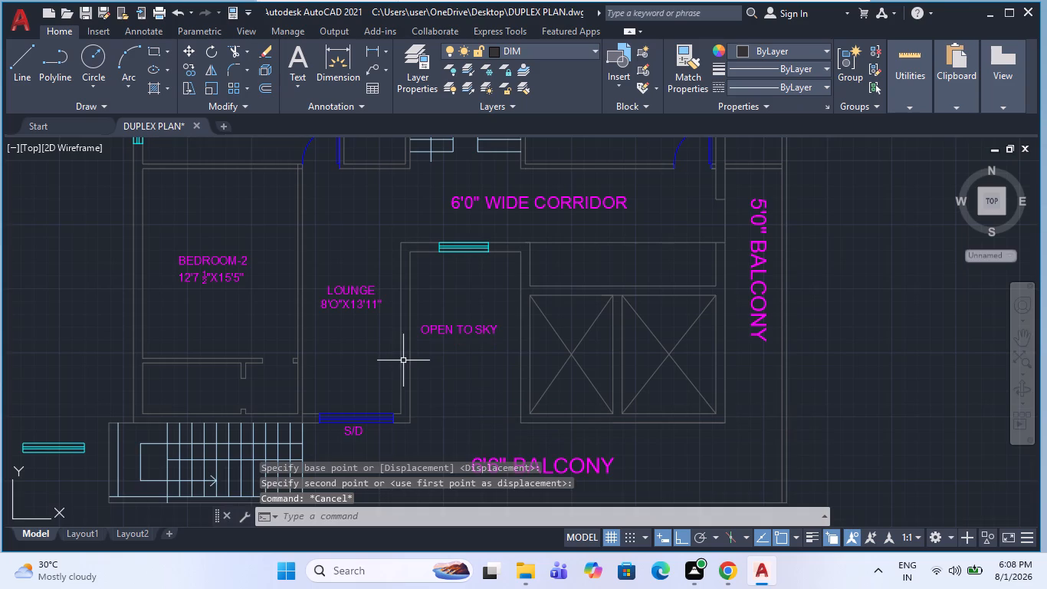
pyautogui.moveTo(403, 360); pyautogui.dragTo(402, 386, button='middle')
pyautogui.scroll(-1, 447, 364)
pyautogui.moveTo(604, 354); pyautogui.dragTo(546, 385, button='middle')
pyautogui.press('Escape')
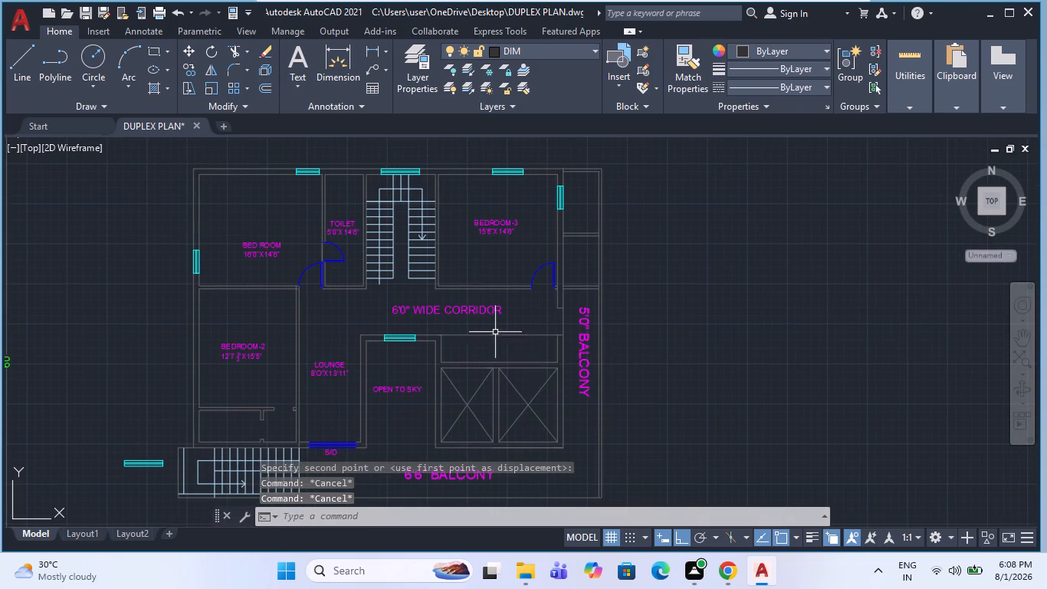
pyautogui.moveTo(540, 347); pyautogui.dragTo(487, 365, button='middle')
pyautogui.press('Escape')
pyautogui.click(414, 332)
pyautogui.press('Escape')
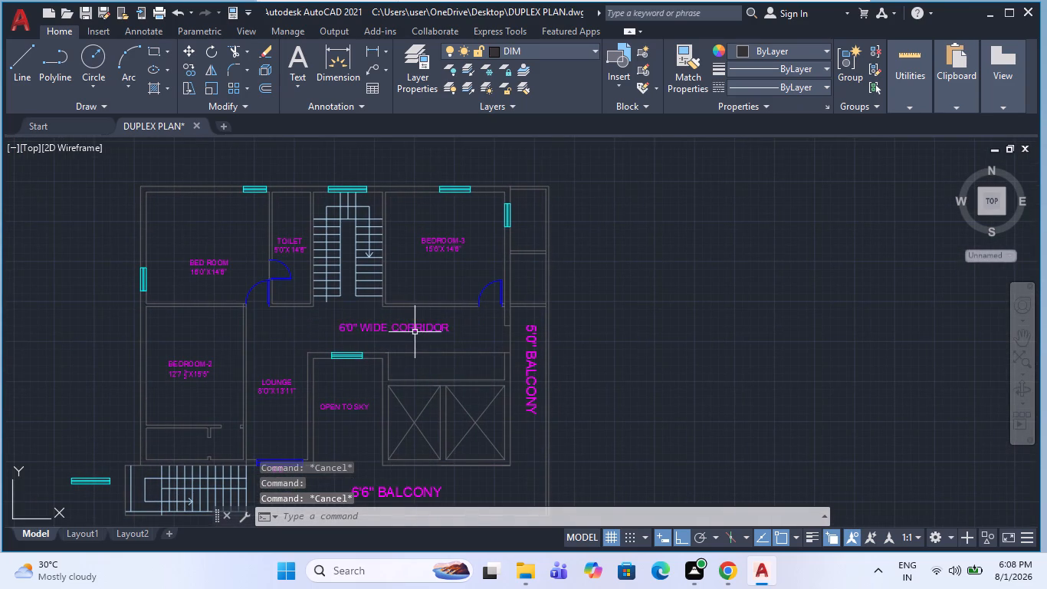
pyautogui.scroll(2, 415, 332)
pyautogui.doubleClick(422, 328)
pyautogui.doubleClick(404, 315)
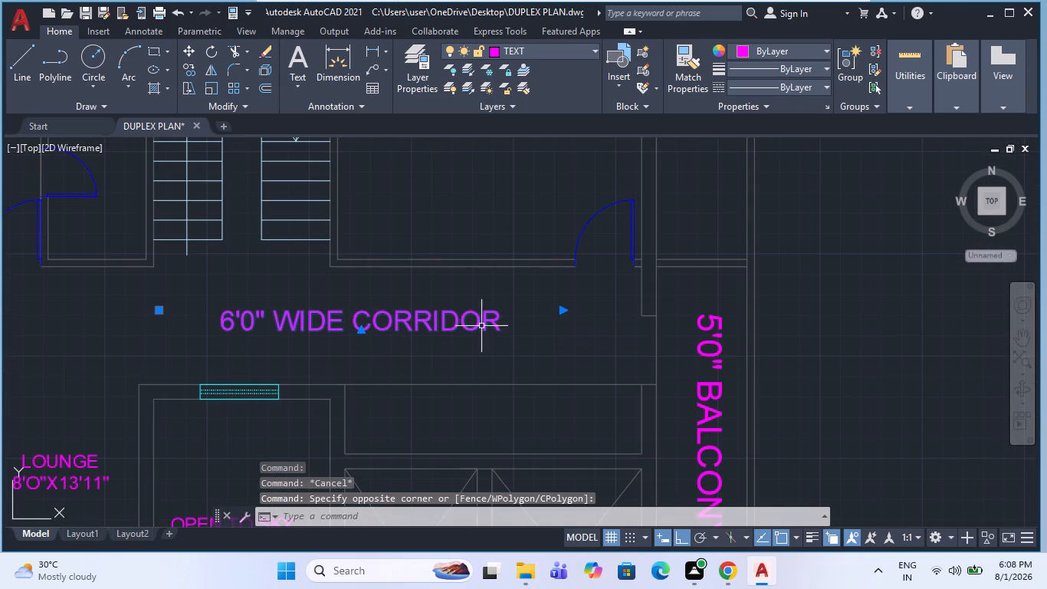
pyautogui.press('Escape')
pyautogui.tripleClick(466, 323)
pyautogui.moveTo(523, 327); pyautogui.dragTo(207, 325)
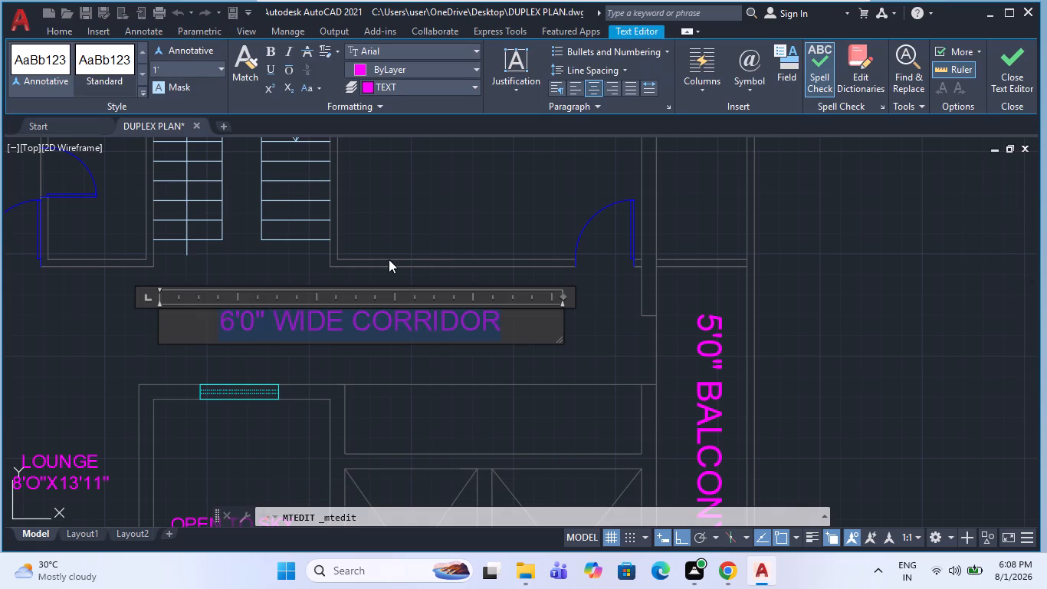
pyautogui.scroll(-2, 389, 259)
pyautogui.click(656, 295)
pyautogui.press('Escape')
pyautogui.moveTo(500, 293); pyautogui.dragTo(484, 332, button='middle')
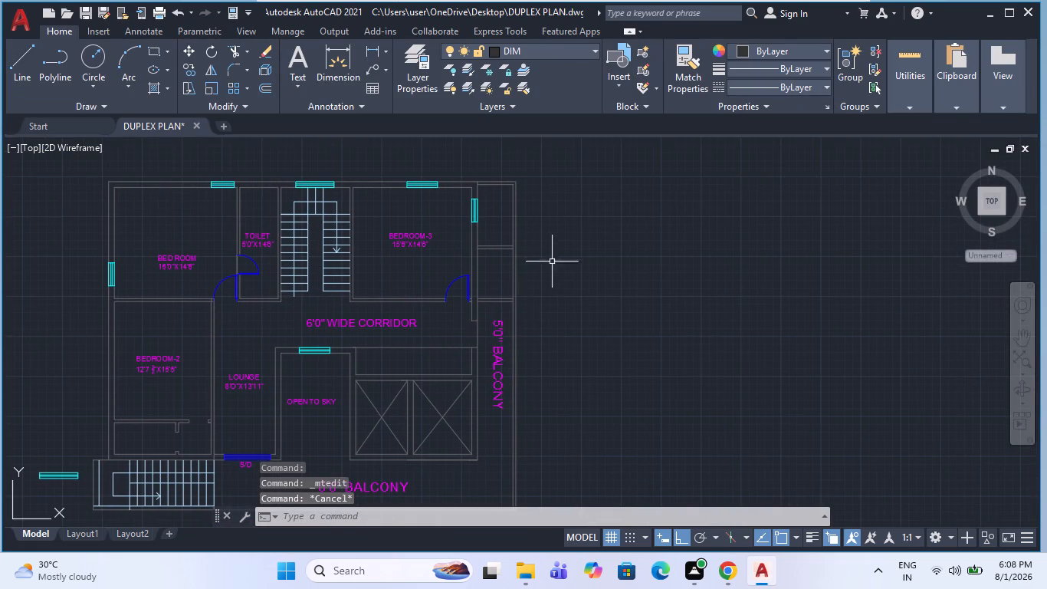
# Copy the BEDROOM-3 label into the narrow room on its east side.
pyautogui.scroll(1, 430, 243)
pyautogui.click(425, 242)
pyautogui.press('c')
pyautogui.write('O')
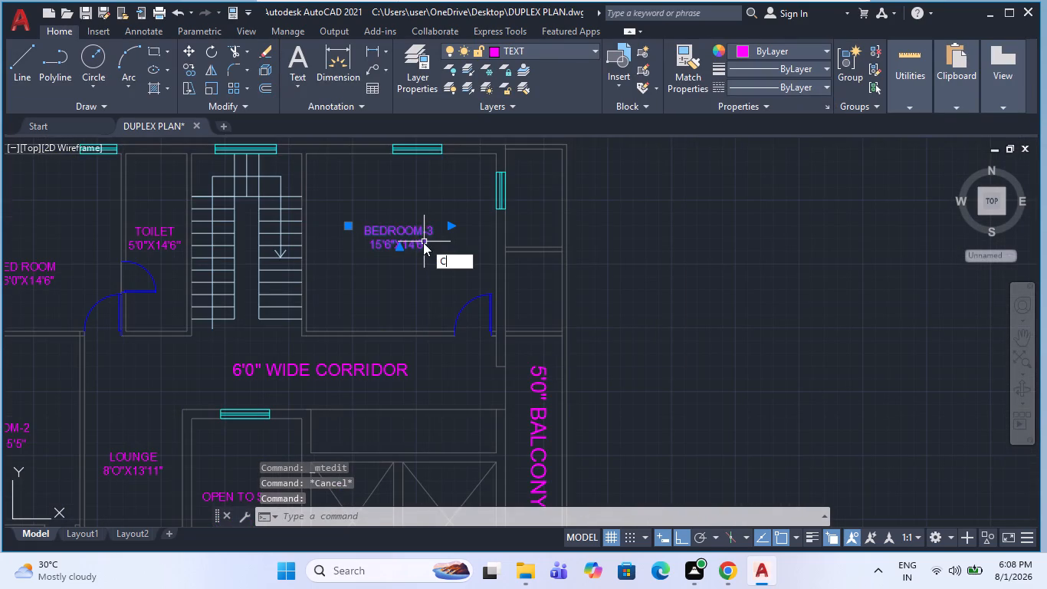
pyautogui.press('space')
pyautogui.click(413, 243)
pyautogui.click(594, 192)
pyautogui.press('Escape')
pyautogui.scroll(1, 546, 209)
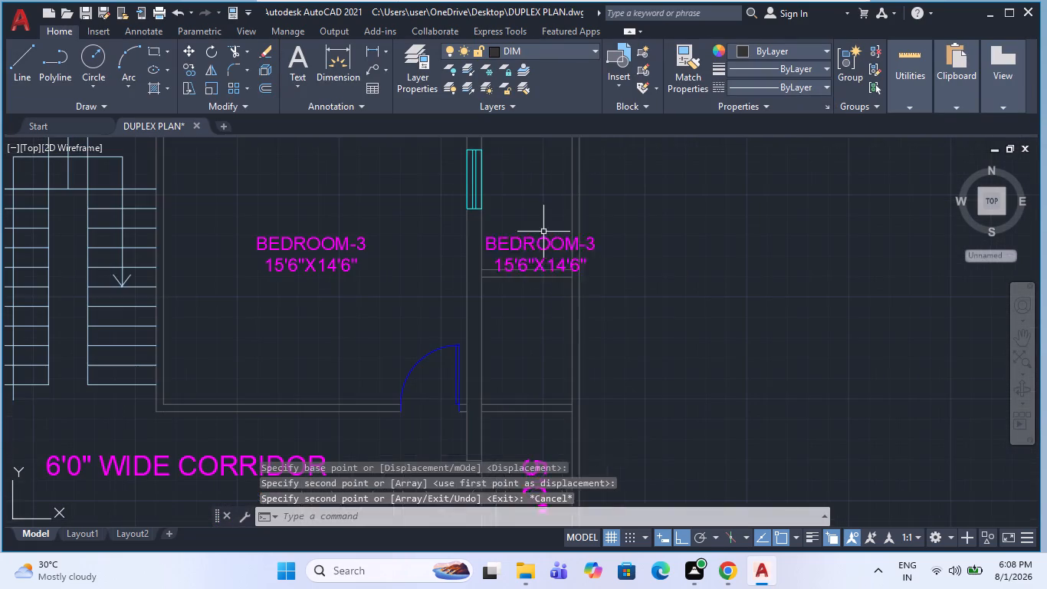
pyautogui.press('Escape')
# Change the room name in the copied label to TOILET and narrow its text box.
pyautogui.doubleClick(542, 257)
pyautogui.scroll(2, 569, 245)
pyautogui.moveTo(631, 249); pyautogui.dragTo(388, 286)
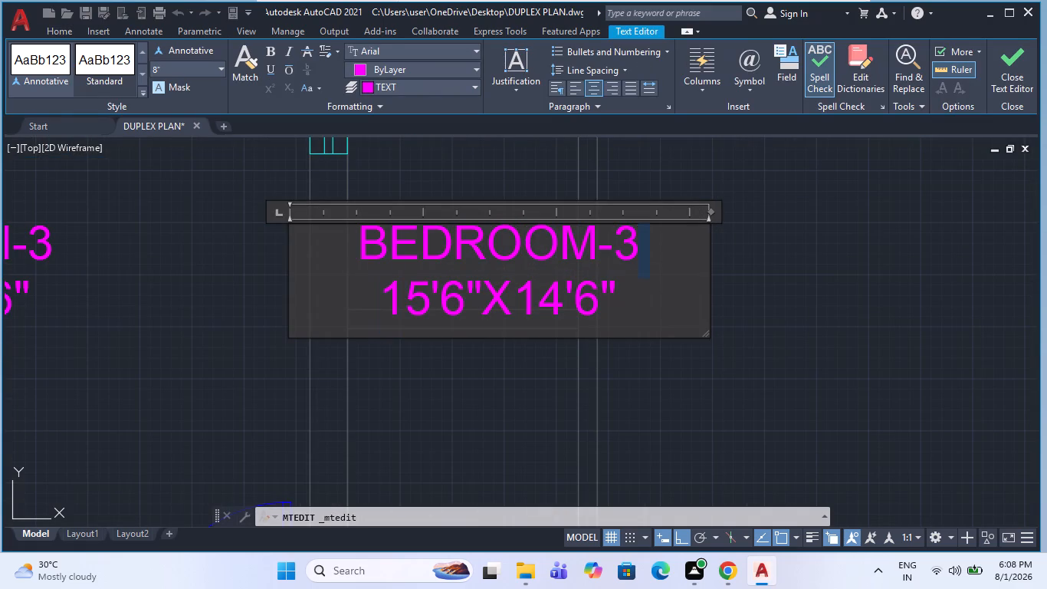
pyautogui.moveTo(388, 286); pyautogui.dragTo(369, 252)
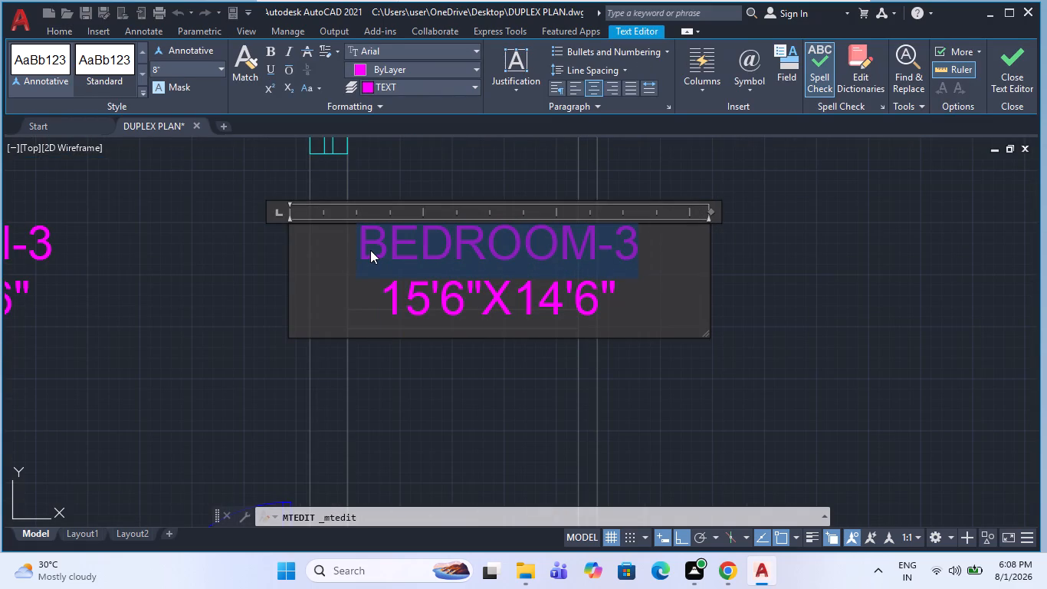
pyautogui.moveTo(708, 212); pyautogui.dragTo(615, 222)
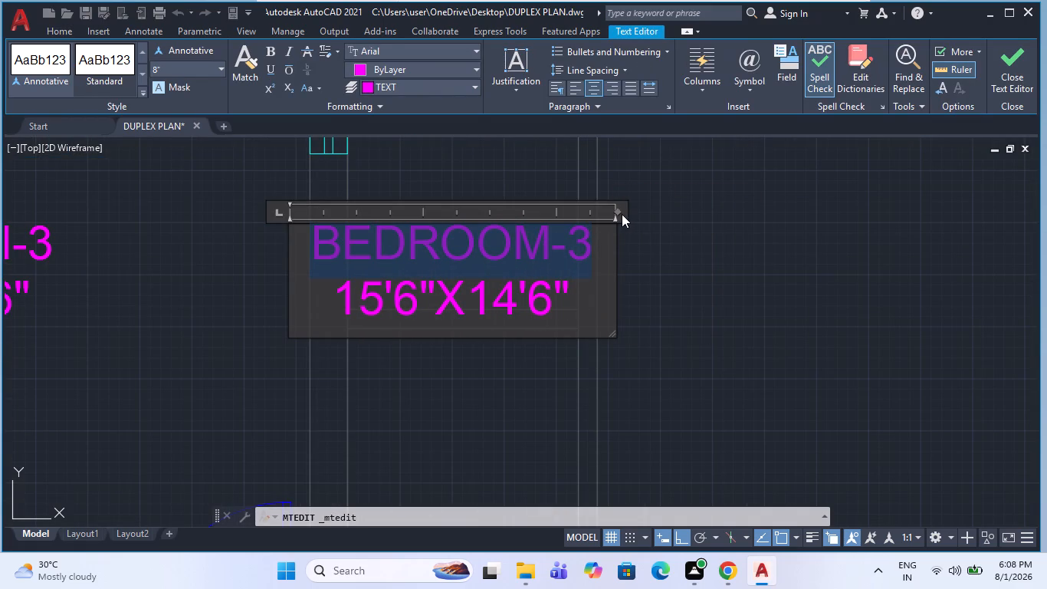
pyautogui.moveTo(617, 212); pyautogui.dragTo(600, 216)
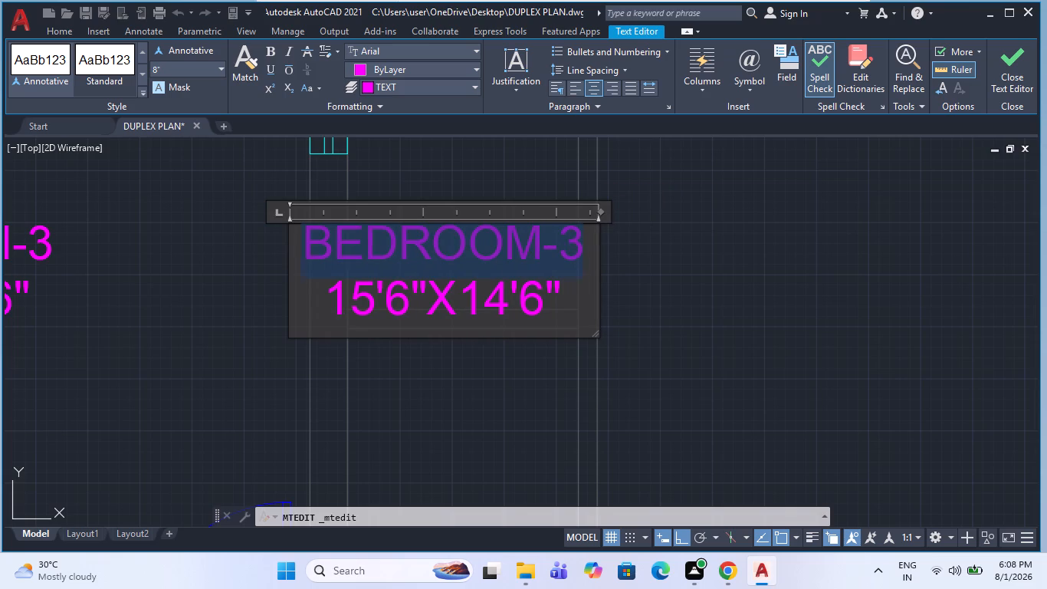
pyautogui.write('TI')
pyautogui.press('BackSpace')
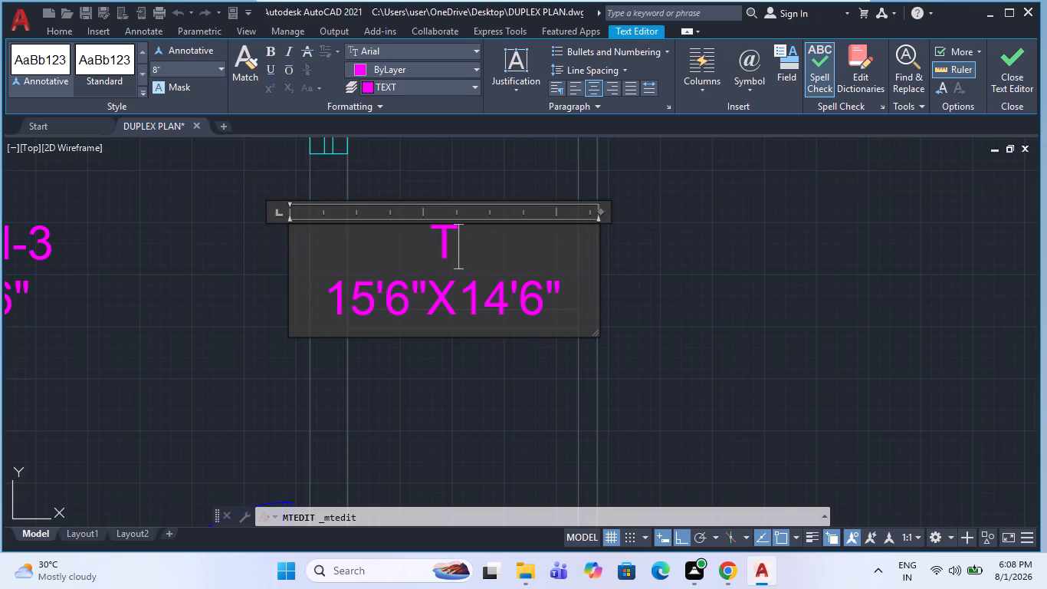
pyautogui.write('OILET')
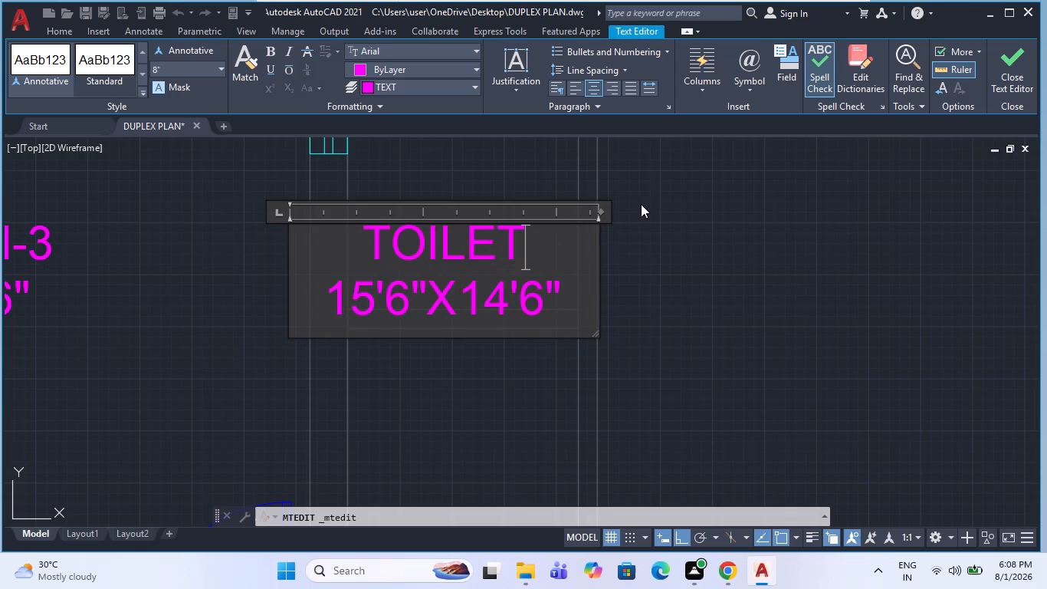
pyautogui.moveTo(601, 210); pyautogui.dragTo(546, 226)
pyautogui.click(699, 261)
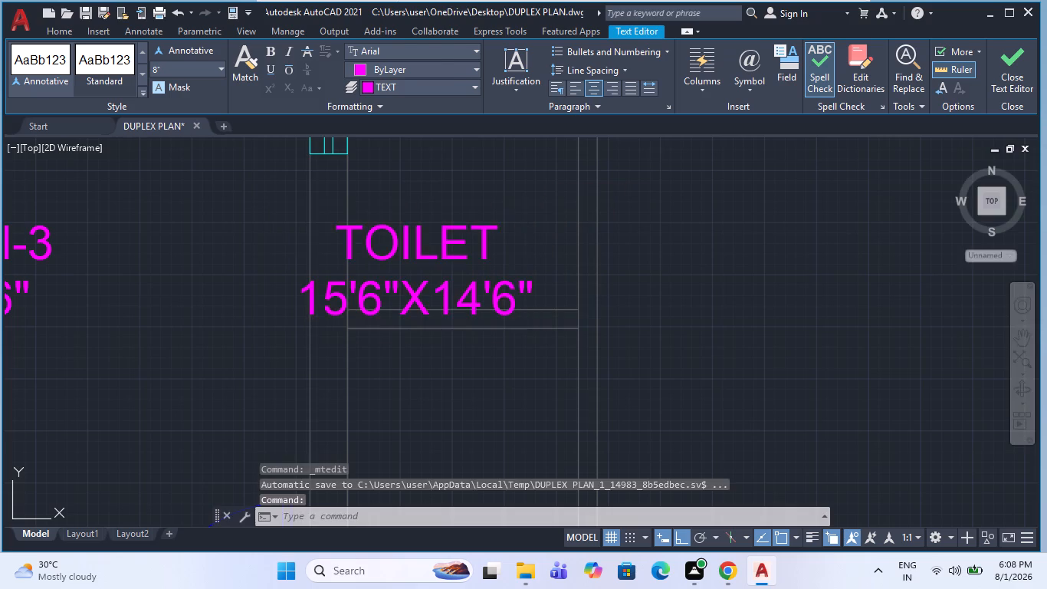
# Move the copied TOILET label north-east into the northern compartment of the narrow room beside BEDROOM-3.
pyautogui.scroll(-2, 650, 306)
pyautogui.press('Escape')
pyautogui.click(583, 288)
pyautogui.press('m')
pyautogui.press('space')
pyautogui.click(661, 320)
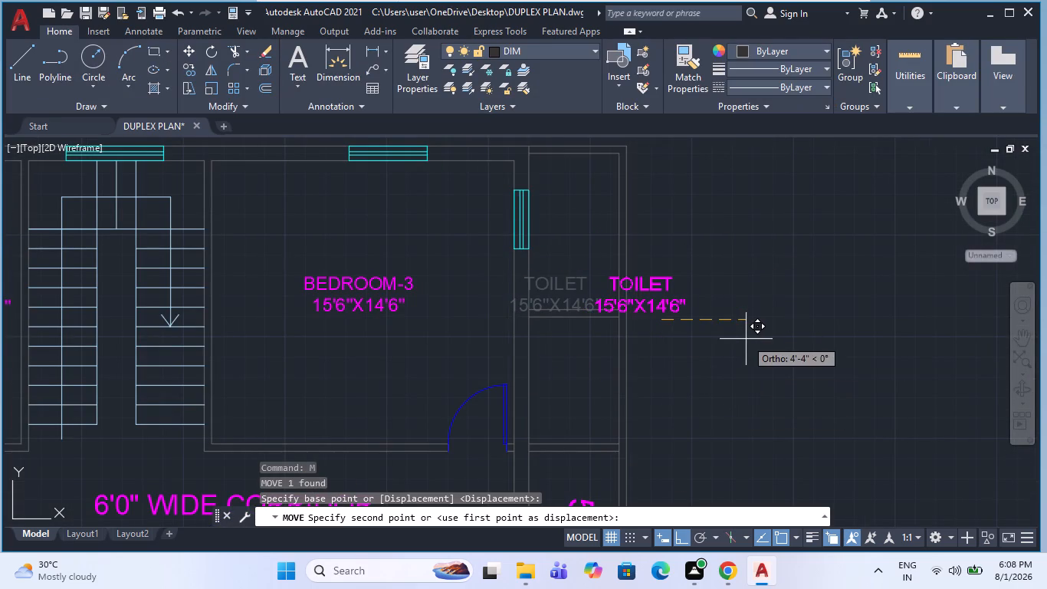
pyautogui.press('F8')
pyautogui.click(684, 254)
pyautogui.press('Escape')
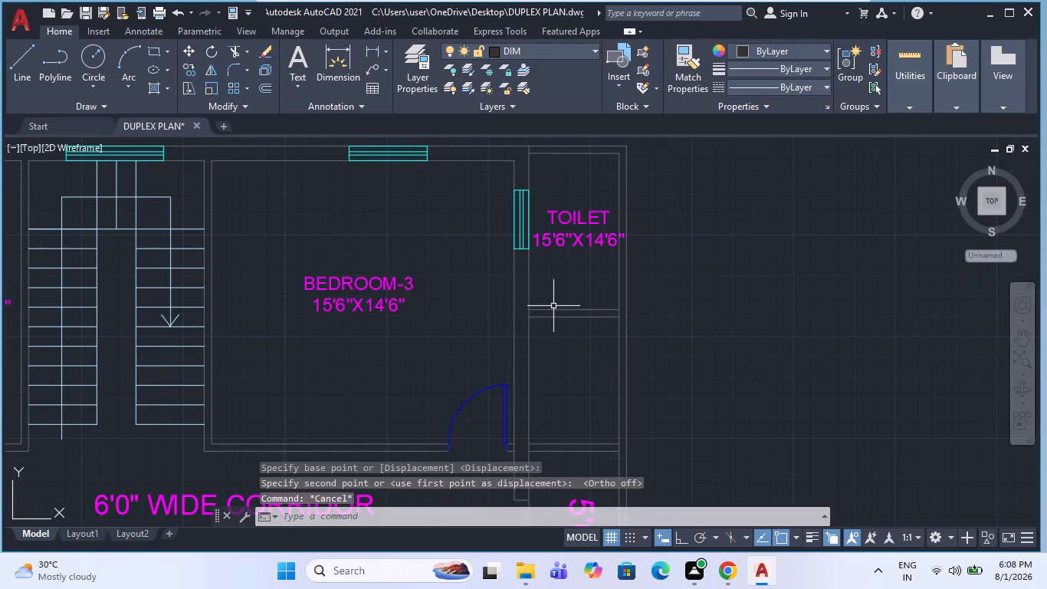
# Move the window from the wall between BEDROOM-3 and the toilet to the empty space east of the plan.
pyautogui.scroll(-1, 514, 311)
pyautogui.moveTo(556, 289); pyautogui.dragTo(546, 294, button='middle')
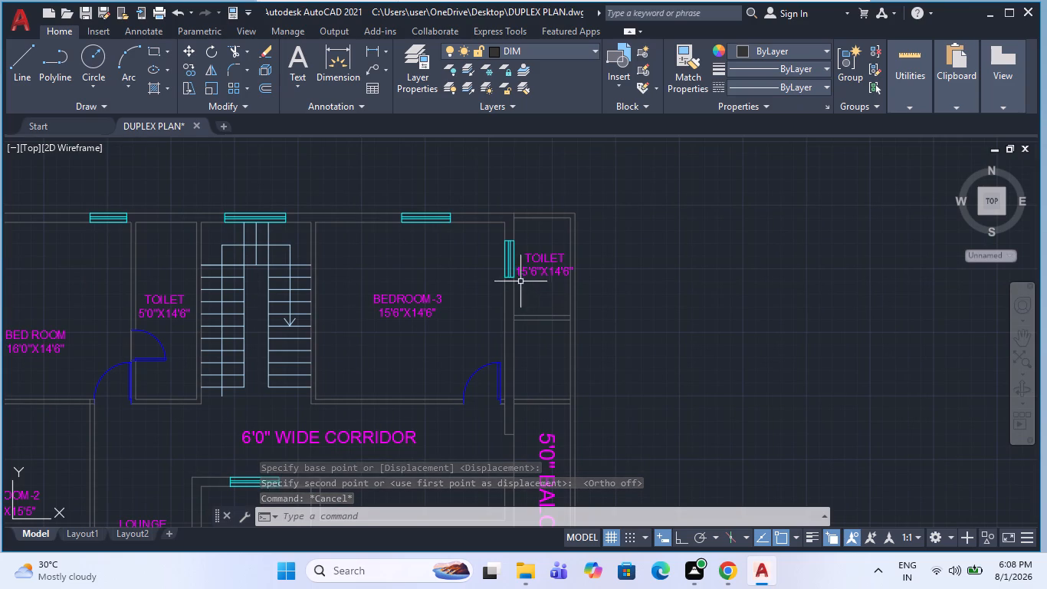
pyautogui.scroll(1, 485, 253)
pyautogui.click(520, 260)
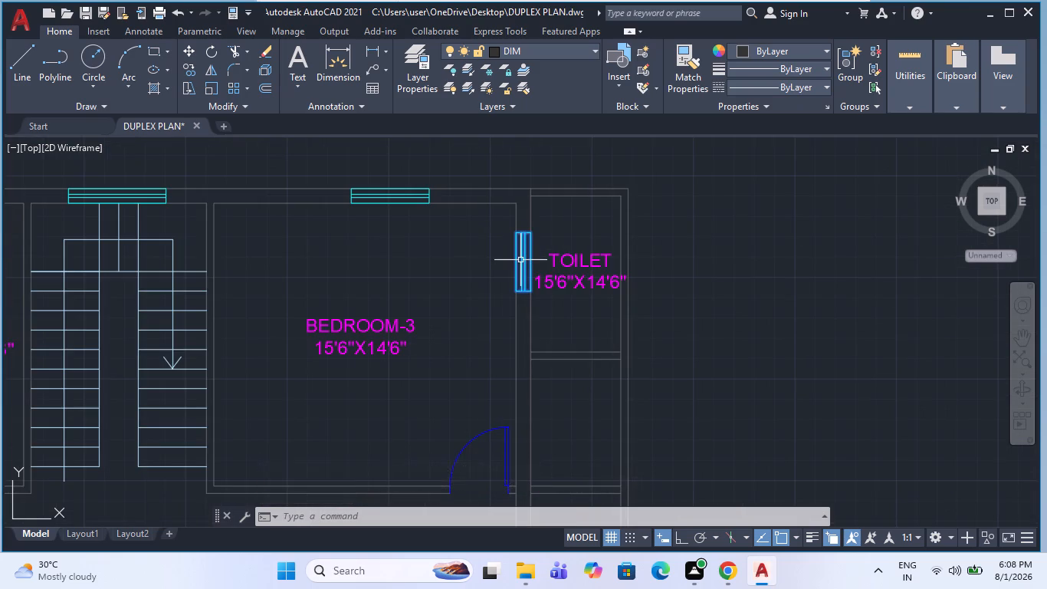
pyautogui.write('M')
pyautogui.press('space')
pyautogui.click(520, 261)
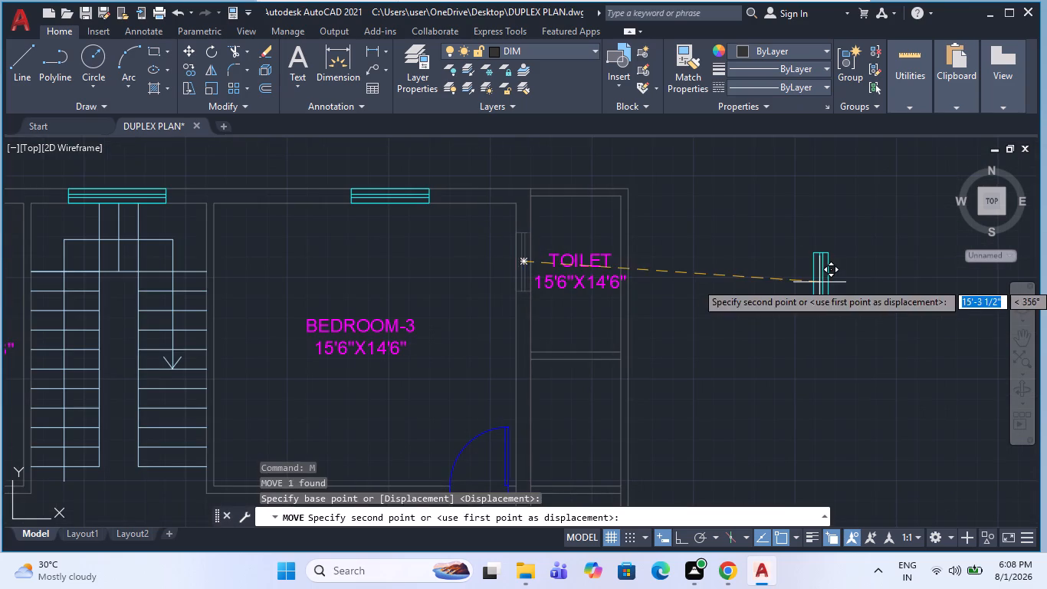
pyautogui.click(819, 282)
pyautogui.press('Escape')
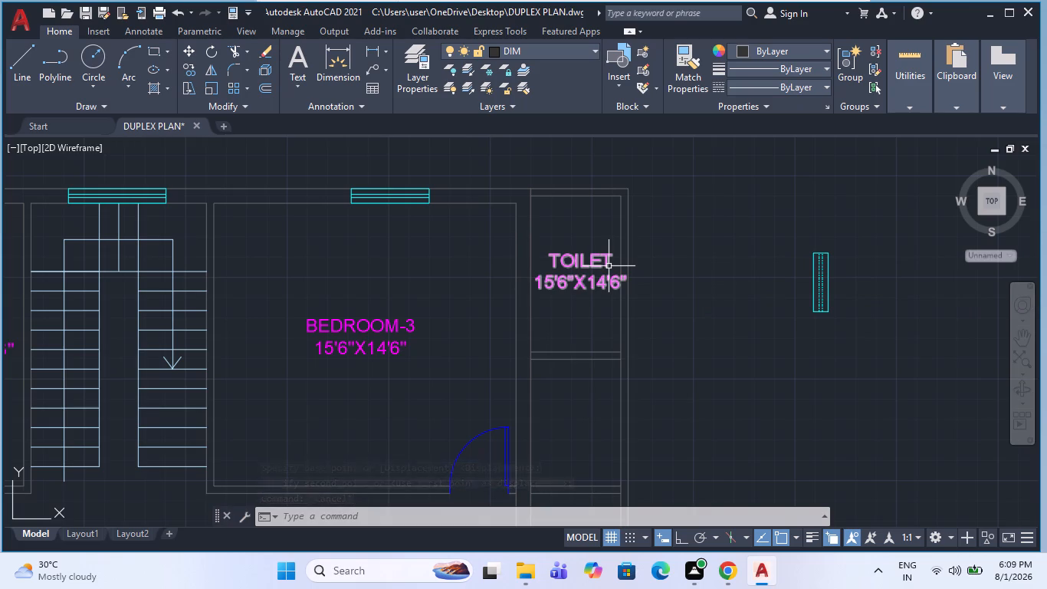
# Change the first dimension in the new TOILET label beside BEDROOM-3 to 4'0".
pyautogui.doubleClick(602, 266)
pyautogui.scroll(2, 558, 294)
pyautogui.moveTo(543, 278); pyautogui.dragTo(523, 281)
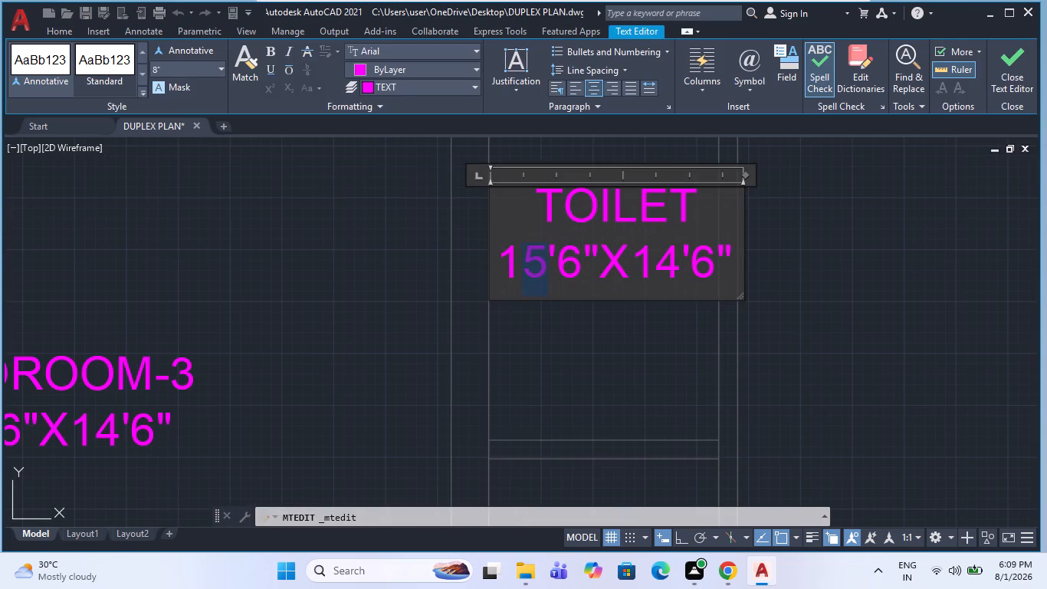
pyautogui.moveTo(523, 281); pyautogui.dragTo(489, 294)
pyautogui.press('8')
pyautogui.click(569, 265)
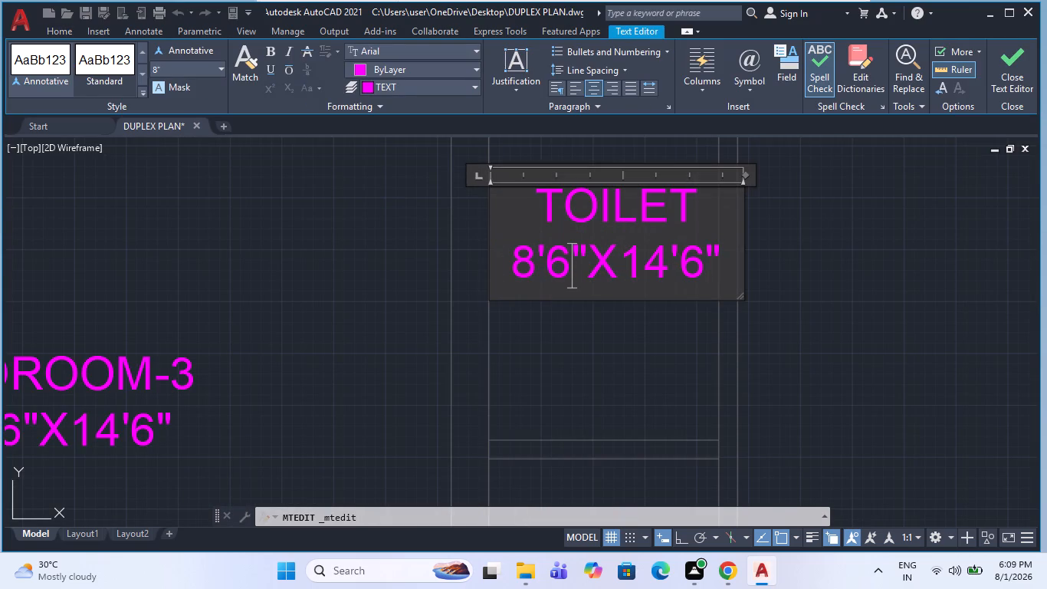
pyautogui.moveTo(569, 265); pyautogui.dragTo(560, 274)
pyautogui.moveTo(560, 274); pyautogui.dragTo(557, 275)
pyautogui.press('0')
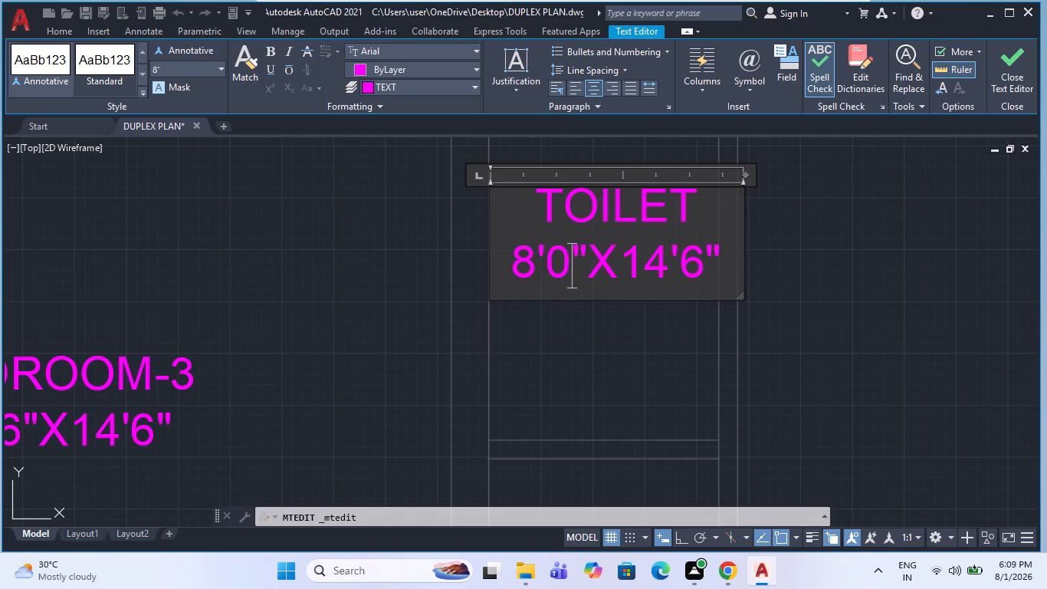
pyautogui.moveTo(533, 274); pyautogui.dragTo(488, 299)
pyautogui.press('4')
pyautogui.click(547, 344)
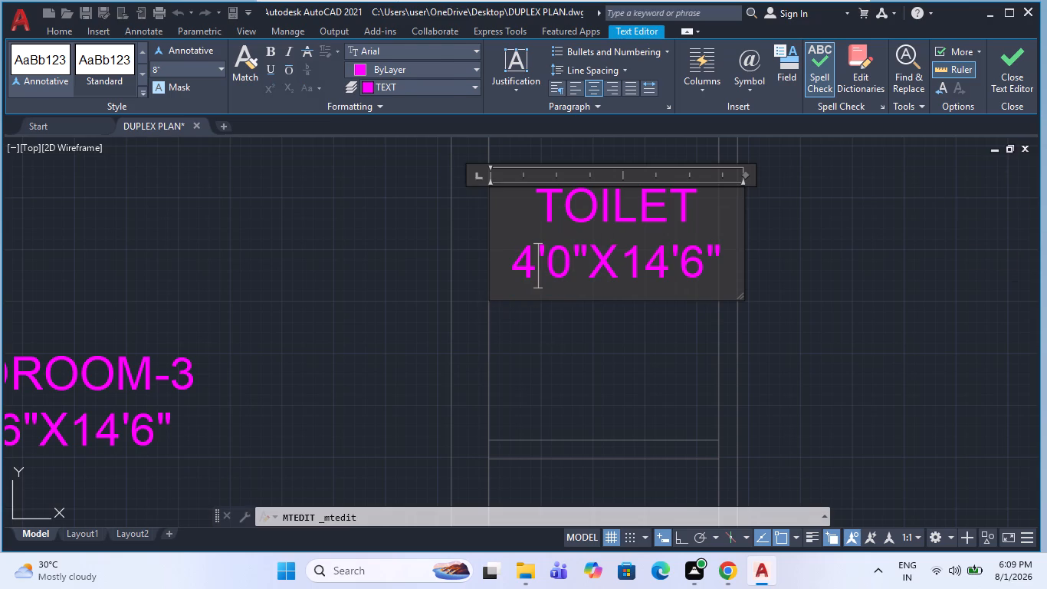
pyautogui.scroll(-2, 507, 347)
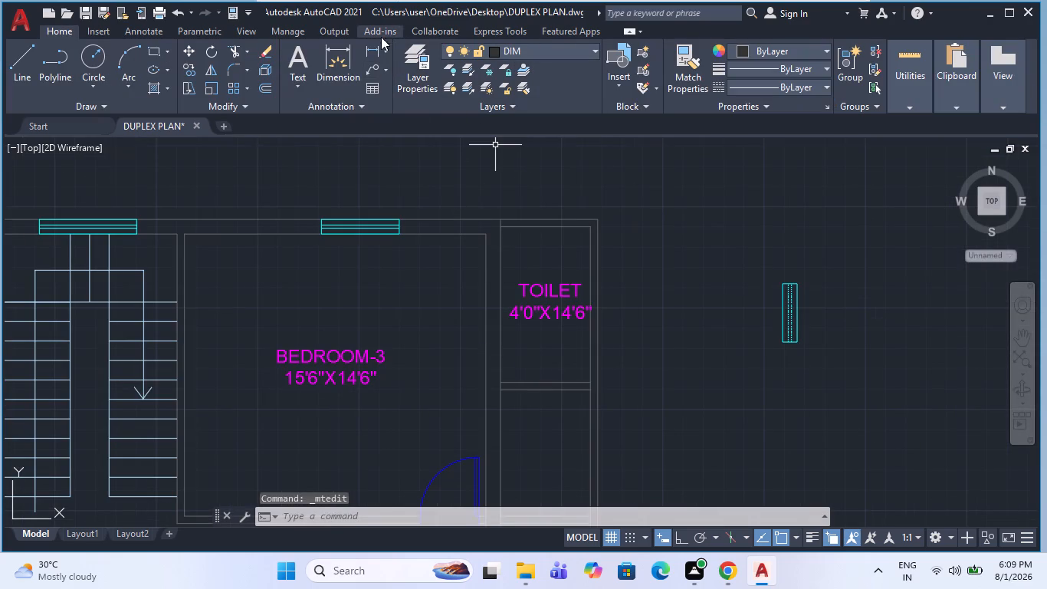
# Measure the new toilet's clear east-west width between its wall faces with a linear dimension, without placing it.
pyautogui.click(379, 48)
pyautogui.click(496, 285)
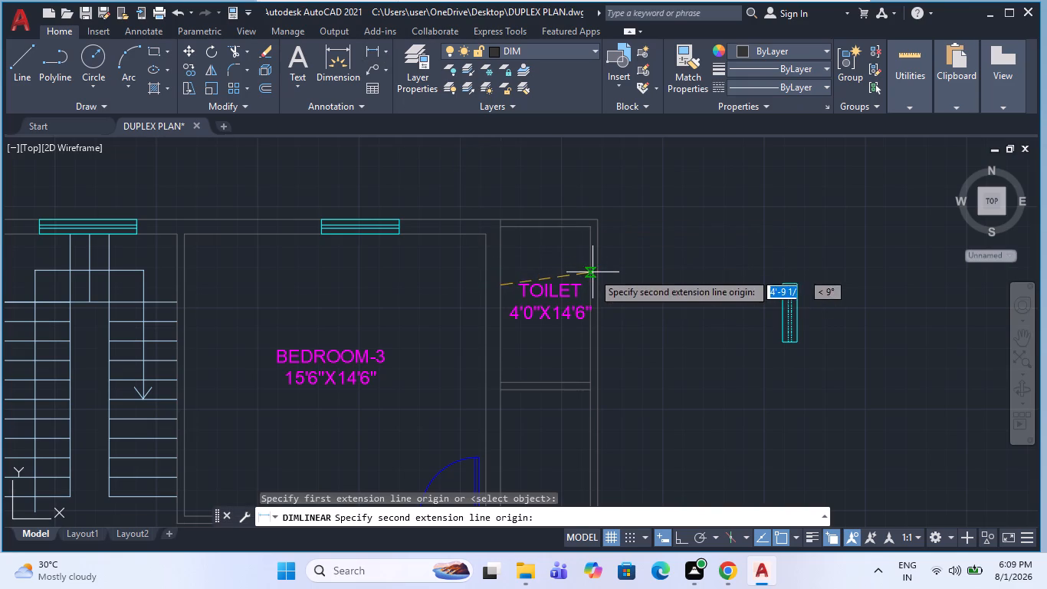
pyautogui.click(592, 272)
pyautogui.scroll(1, 570, 370)
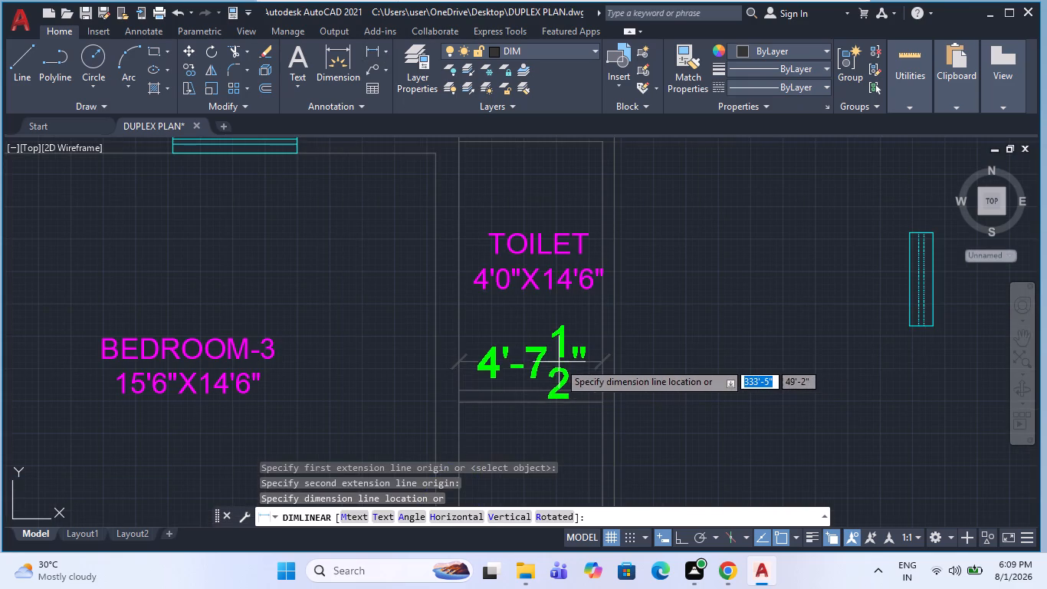
pyautogui.press('Escape')
# Set the first dimension in the new TOILET label to 4'7 1/2", with the fraction stacked directly after the 7.
pyautogui.doubleClick(524, 271)
pyautogui.scroll(2, 495, 277)
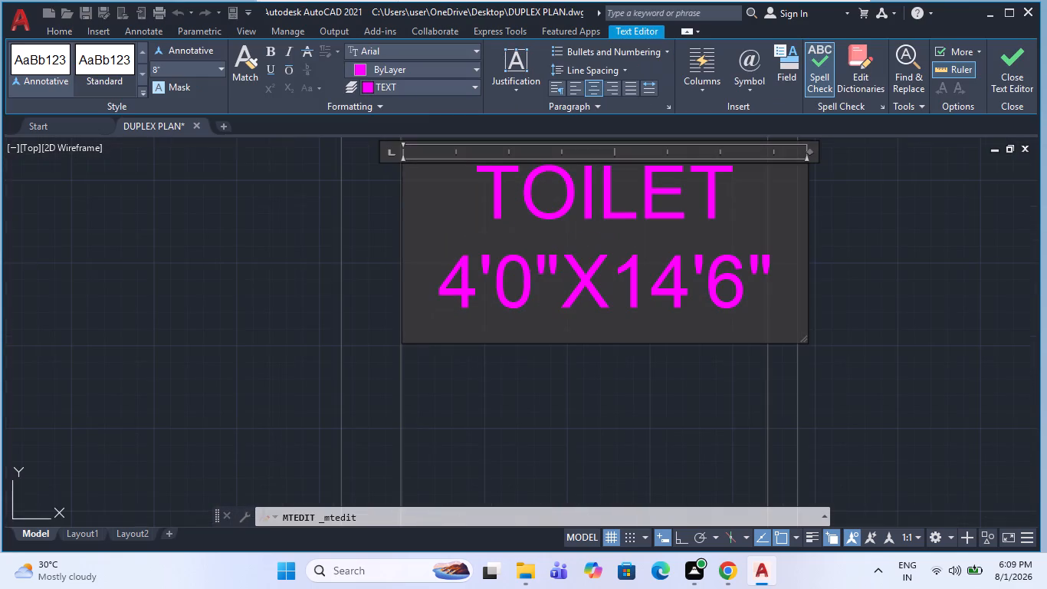
pyautogui.moveTo(558, 284); pyautogui.dragTo(504, 301)
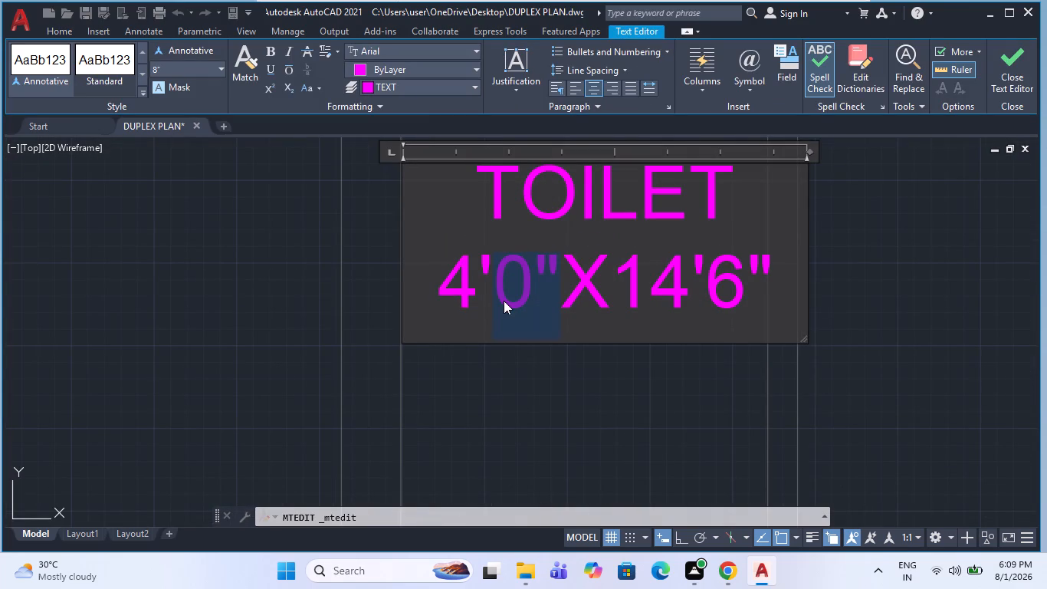
pyautogui.press('7')
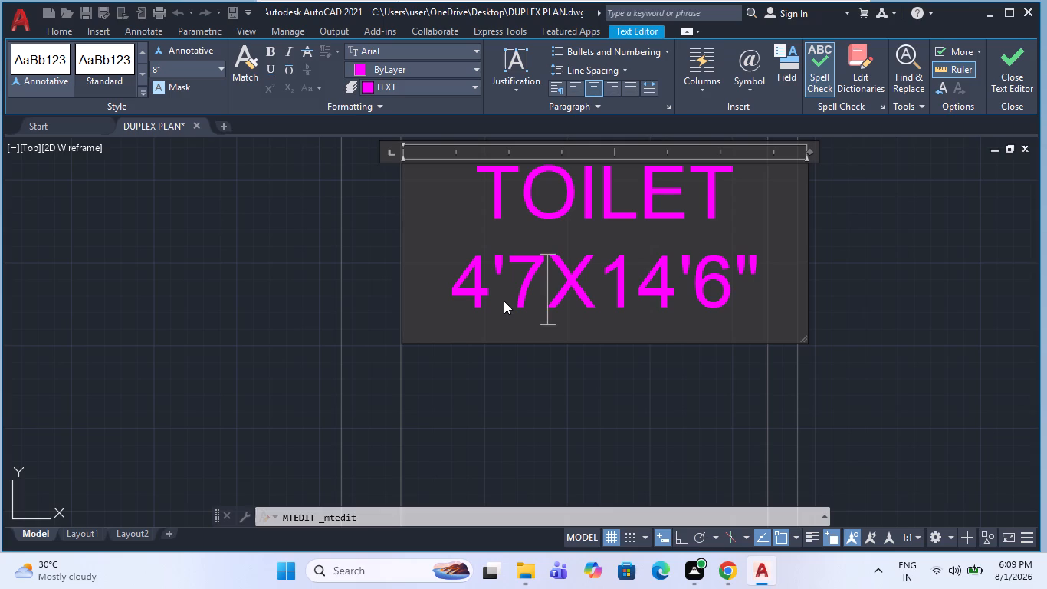
pyautogui.press('space')
pyautogui.write('1/2"')
pyautogui.press('Left')
pyautogui.press('Left')
pyautogui.press('BackSpace')
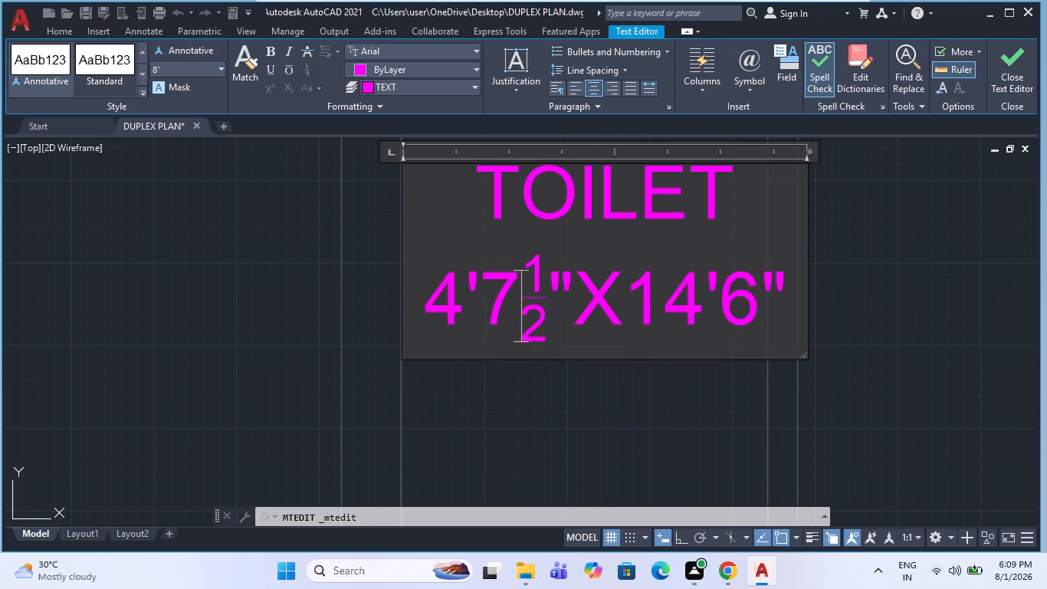
# Set the second dimension in the new TOILET label to 8'0".
pyautogui.scroll(-1, 528, 309)
pyautogui.scroll(1, 635, 323)
pyautogui.moveTo(639, 315); pyautogui.dragTo(589, 321)
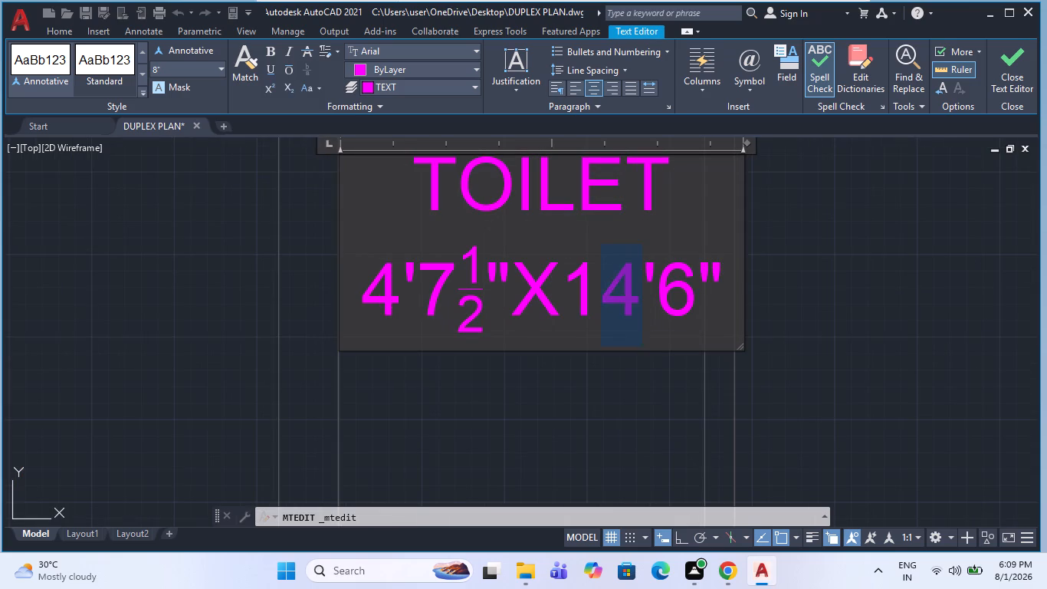
pyautogui.moveTo(589, 321); pyautogui.dragTo(576, 330)
pyautogui.press('8')
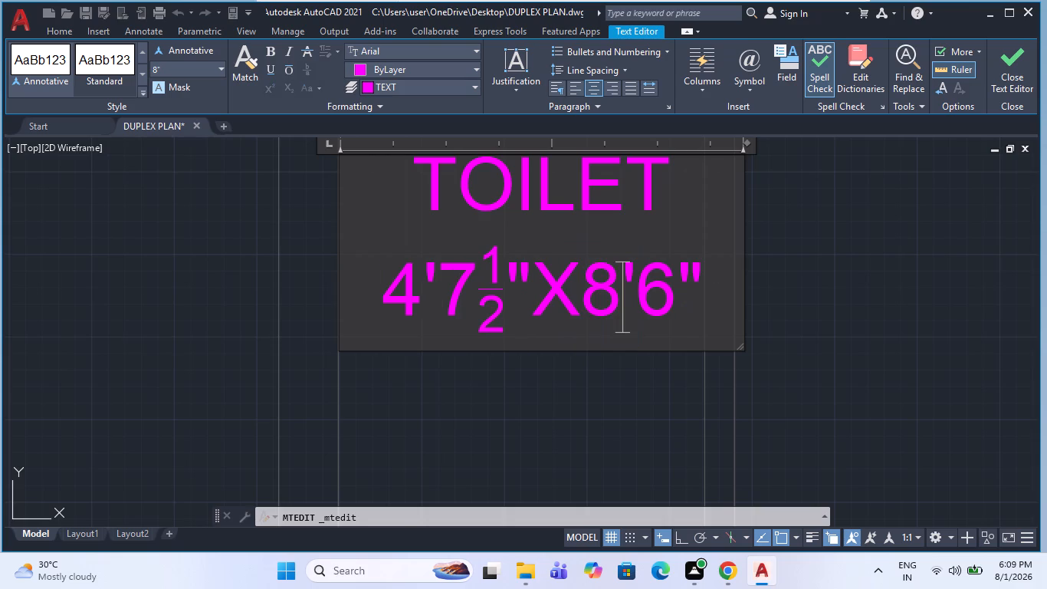
pyautogui.moveTo(668, 302); pyautogui.dragTo(650, 312)
pyautogui.press('0')
pyautogui.click(596, 443)
pyautogui.scroll(-2, 408, 364)
pyautogui.press('Escape')
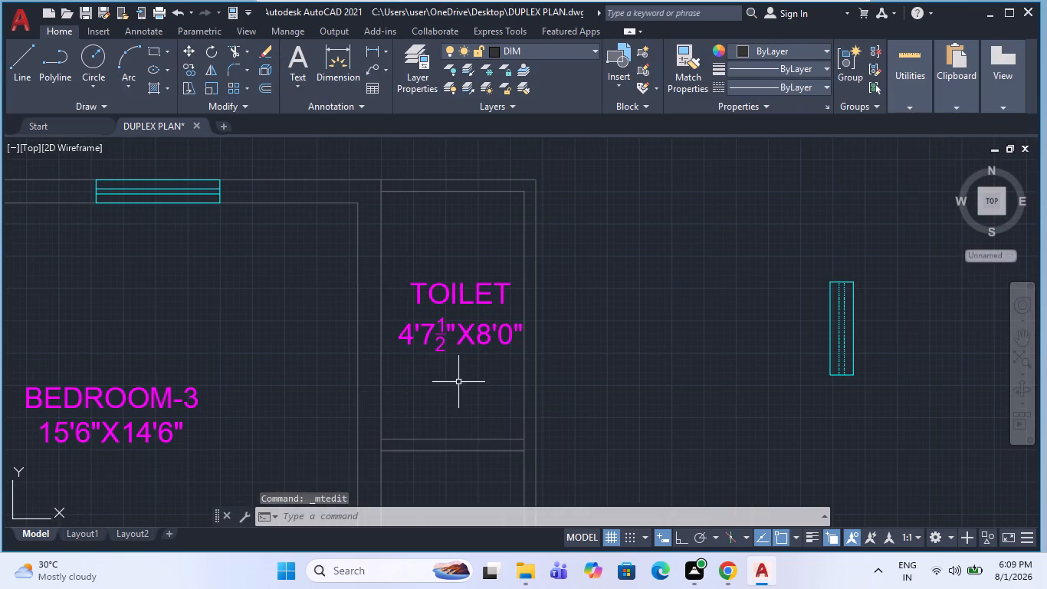
# Shift the new TOILET label slightly north-west to centre it between the room's side walls.
pyautogui.click(474, 337)
pyautogui.press('m')
pyautogui.press('space')
pyautogui.click(648, 341)
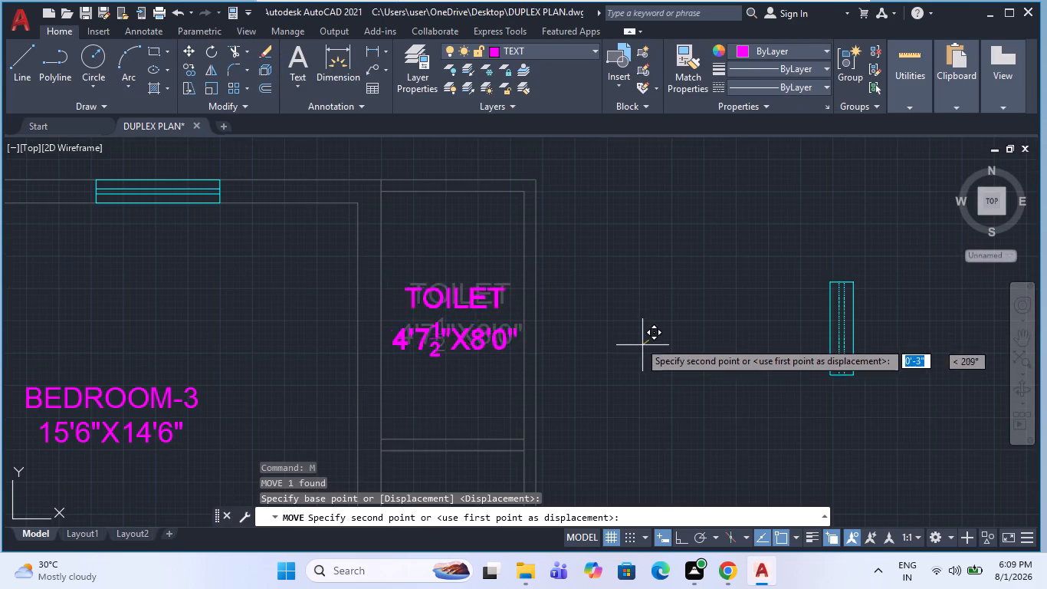
pyautogui.click(639, 334)
pyautogui.press('Escape')
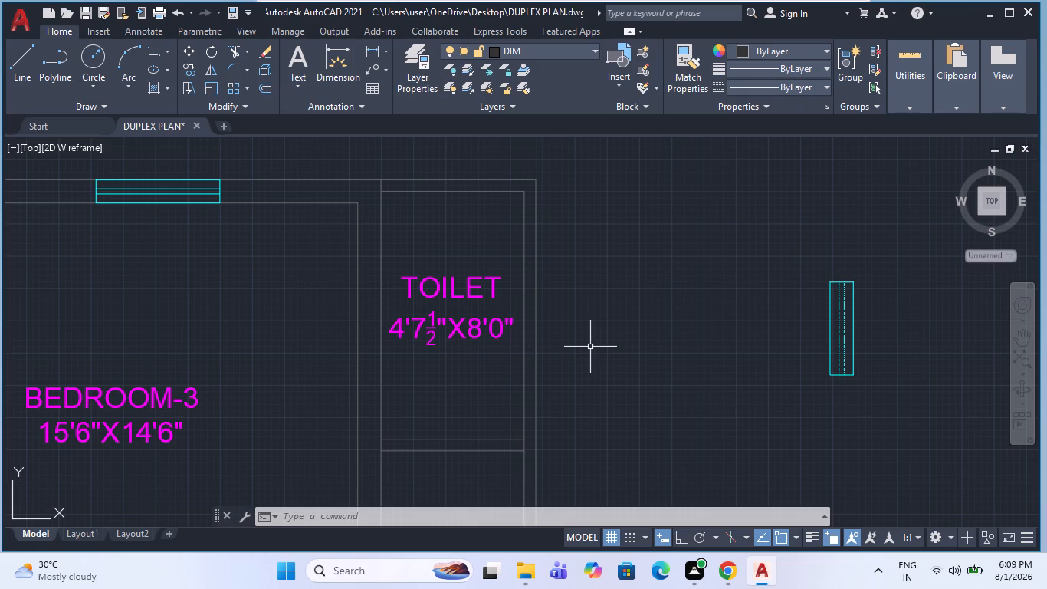
# Copy the new TOILET label south into the compartment below the partition.
pyautogui.scroll(-3, 556, 290)
pyautogui.scroll(2, 507, 350)
pyautogui.press('Escape')
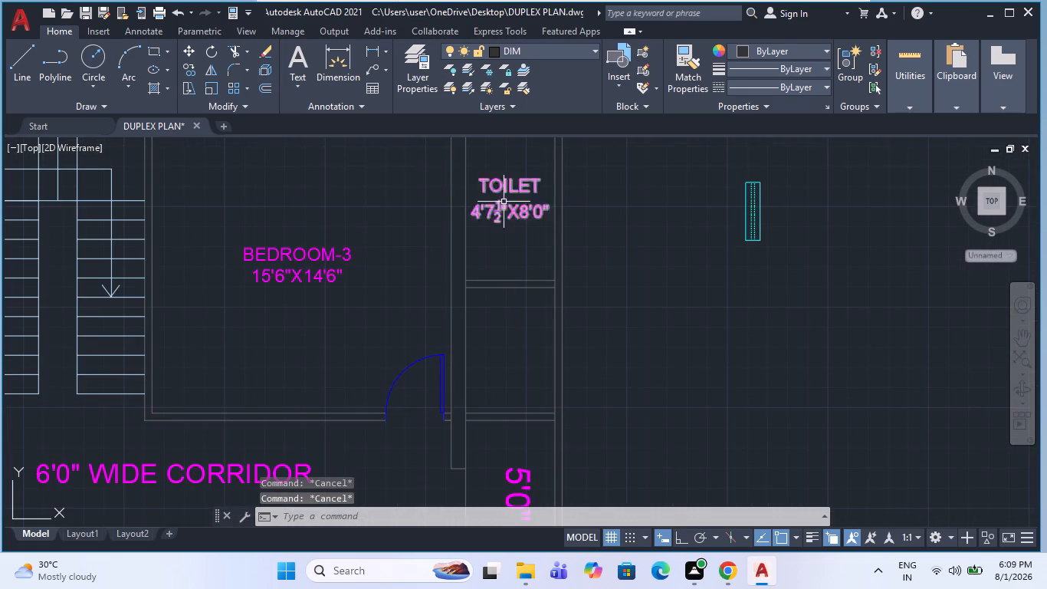
pyautogui.click(504, 202)
pyautogui.click(496, 239)
pyautogui.write('CO')
pyautogui.press('space')
pyautogui.click(505, 234)
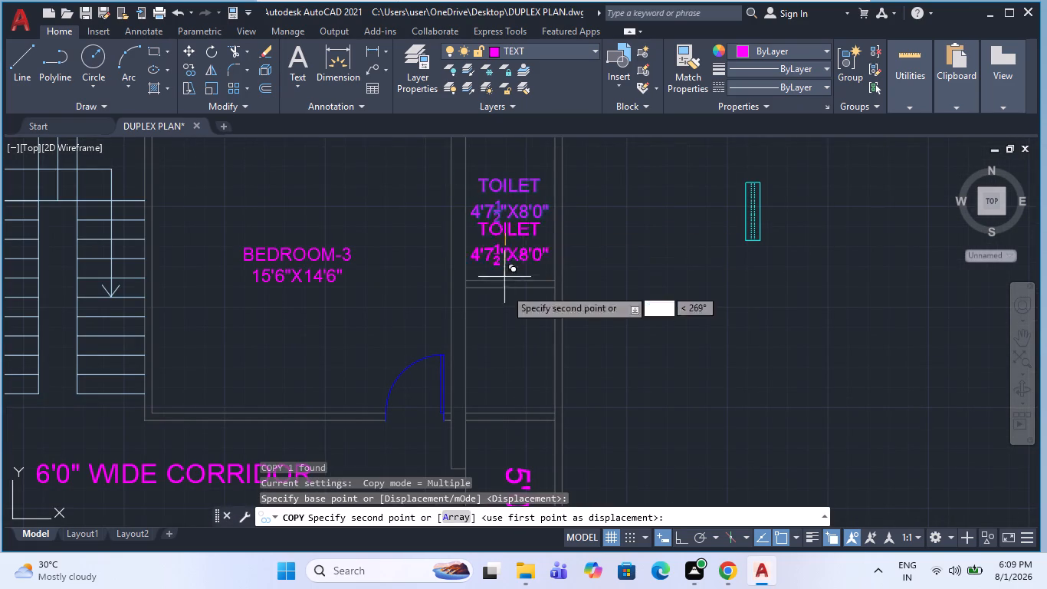
pyautogui.scroll(1, 501, 362)
pyautogui.click(506, 395)
pyautogui.press('Escape')
# Change the room name in the southern copied label to DRESSUP, keeping the size on its own line.
pyautogui.doubleClick(516, 359)
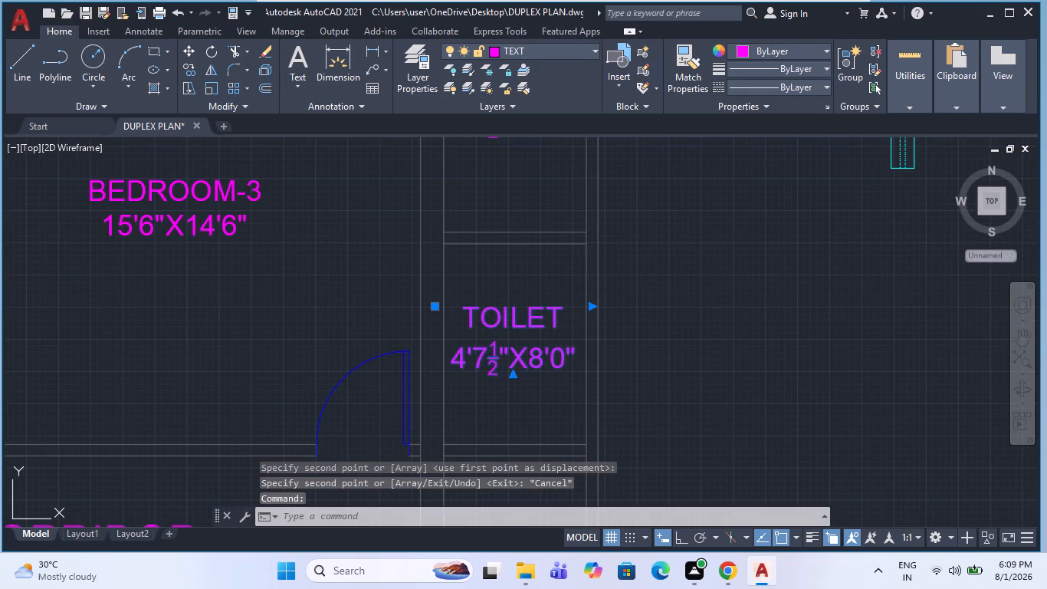
pyautogui.moveTo(569, 309); pyautogui.dragTo(470, 339)
pyautogui.write('DRESS')
pyautogui.write('UP')
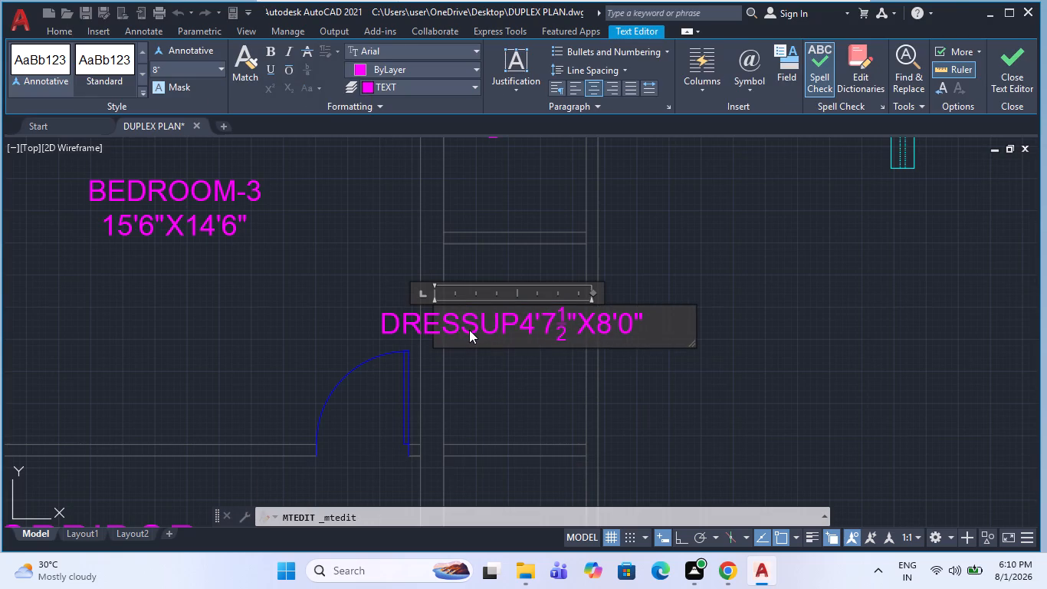
pyautogui.press('Return')
# Set the second dimension in the DRESSUP label to 6'6".
pyautogui.moveTo(541, 362); pyautogui.dragTo(532, 377)
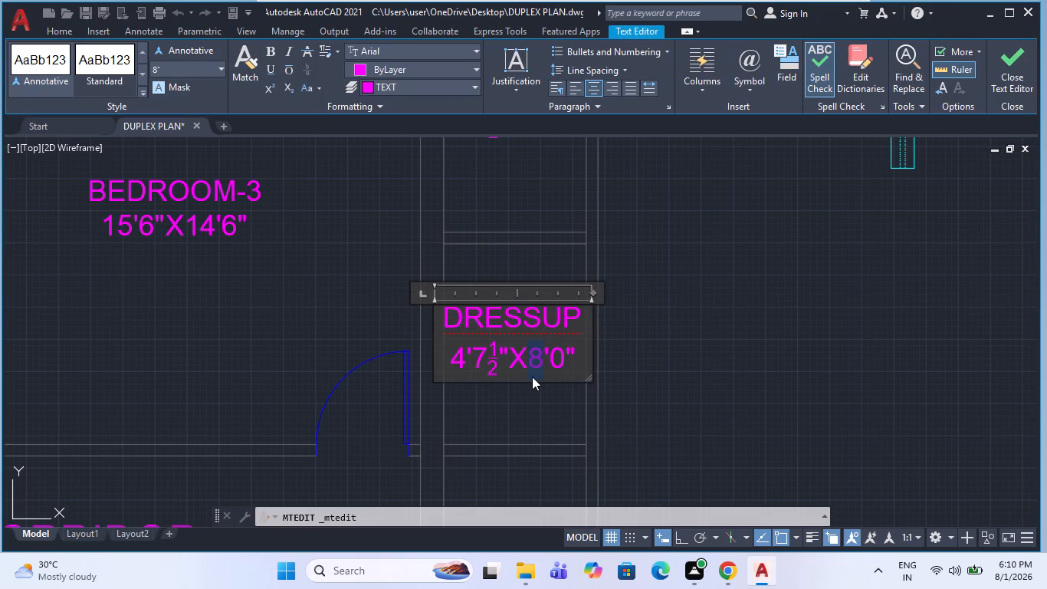
pyautogui.press('6')
pyautogui.click(554, 363)
pyautogui.click(554, 363)
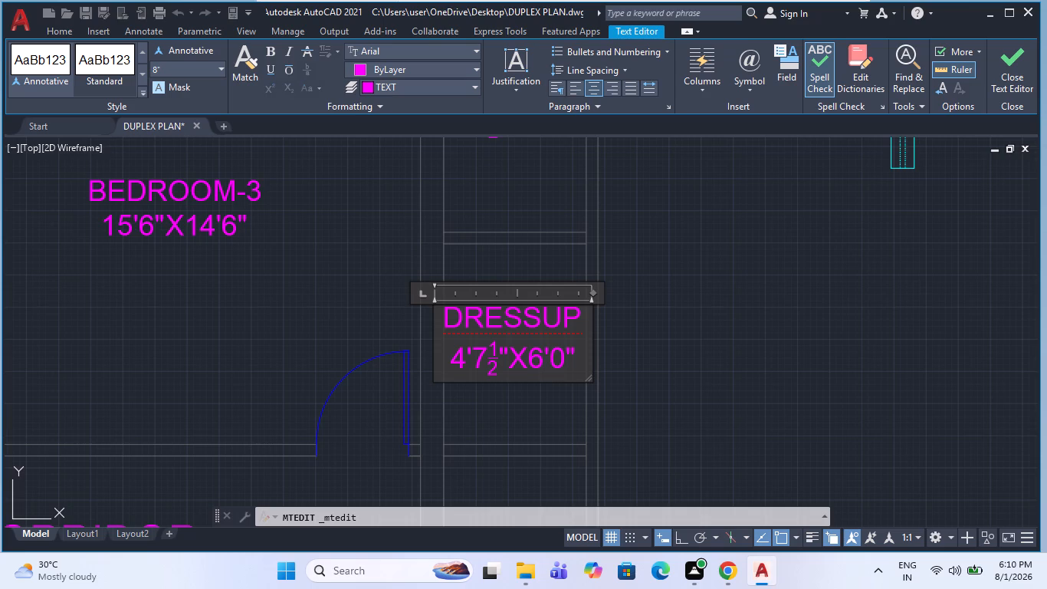
pyautogui.moveTo(560, 361); pyautogui.dragTo(552, 370)
pyautogui.press('6')
pyautogui.click(551, 453)
pyautogui.press('Escape')
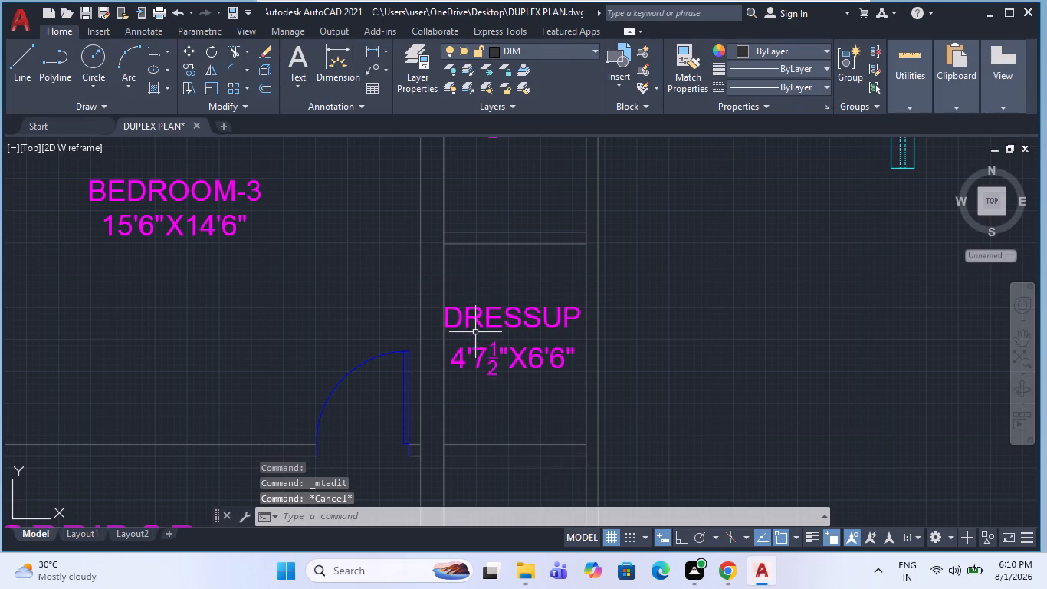
# Draw a jamb line across the partition between the new TOILET and DRESSUP, 4.5 inches from its east wall.
pyautogui.scroll(-1, 481, 334)
pyautogui.press('Escape')
pyautogui.scroll(-2, 465, 304)
pyautogui.press('Escape')
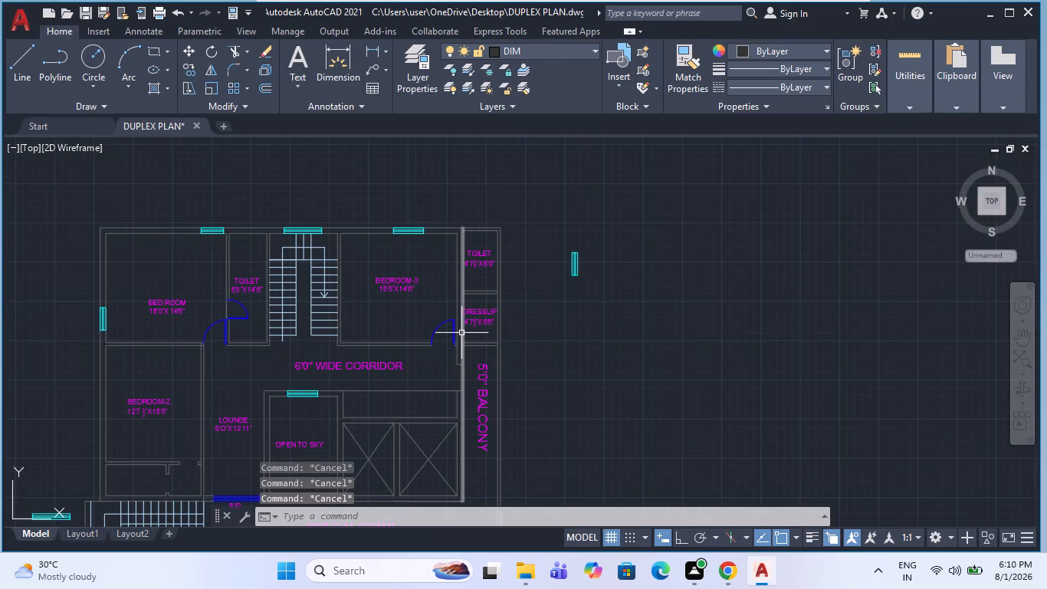
pyautogui.scroll(2, 464, 297)
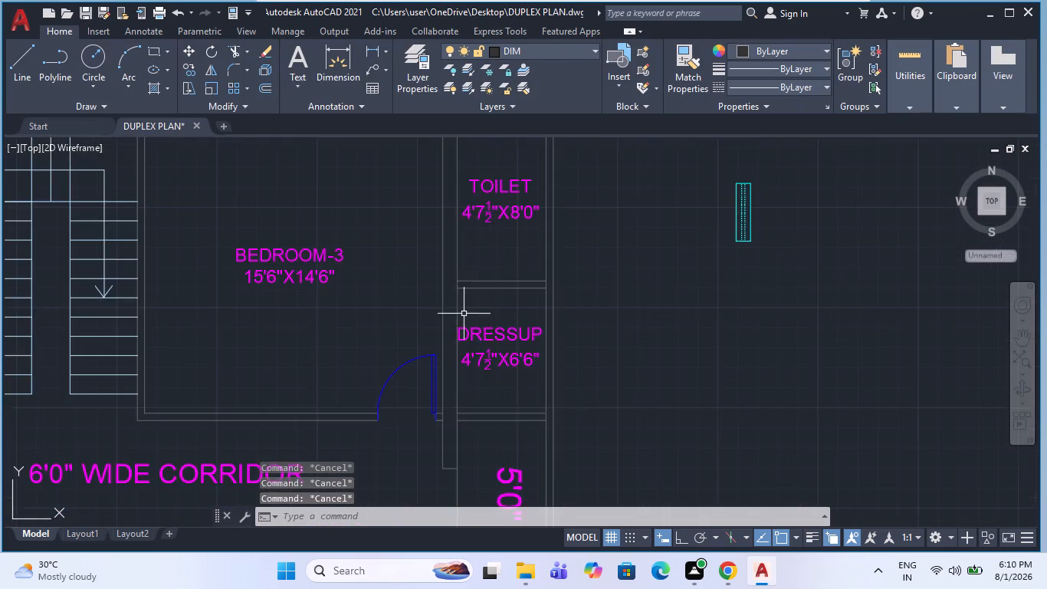
pyautogui.scroll(2, 459, 311)
pyautogui.write('L')
pyautogui.press('space')
pyautogui.scroll(-2, 451, 302)
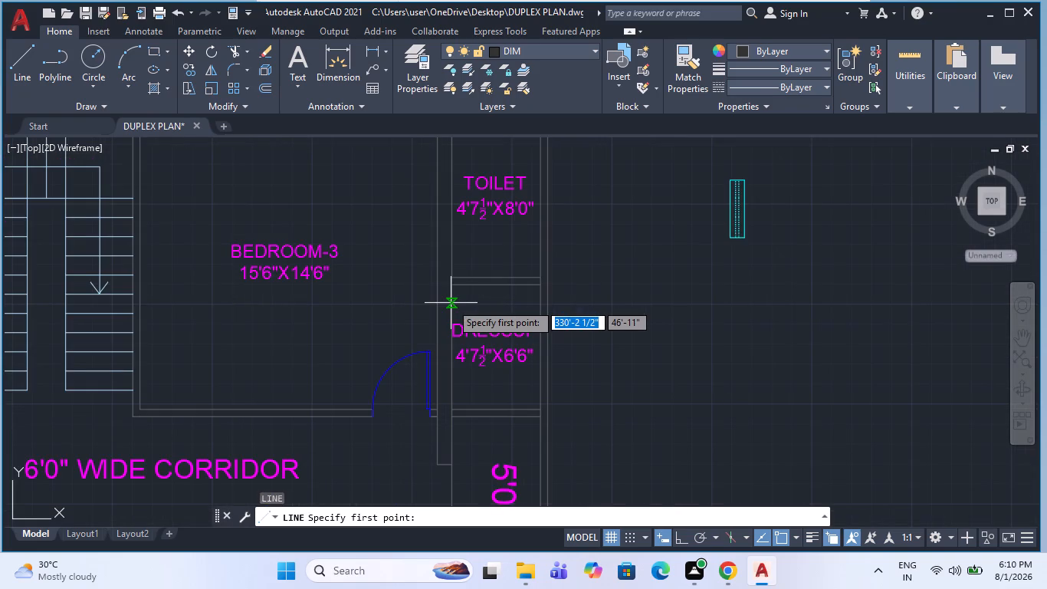
pyautogui.scroll(1, 556, 291)
pyautogui.click(527, 283)
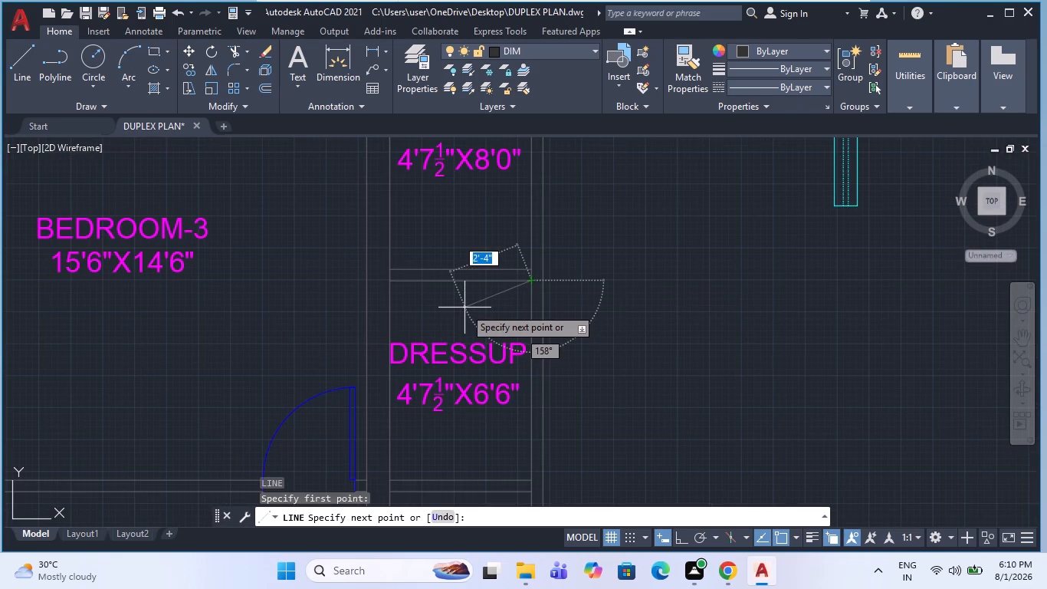
pyautogui.press('F8')
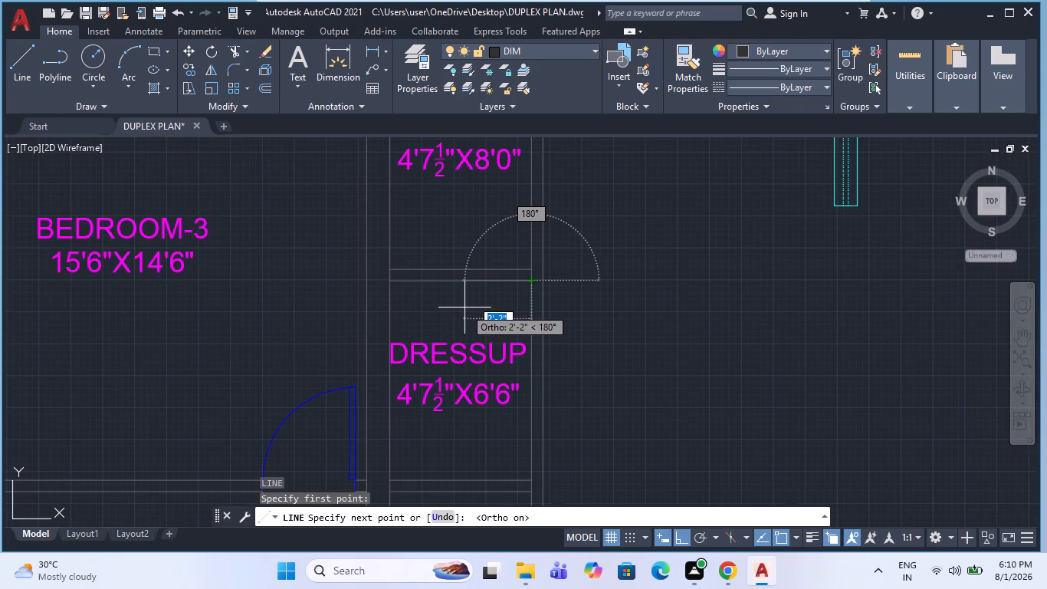
pyautogui.write('4.5')
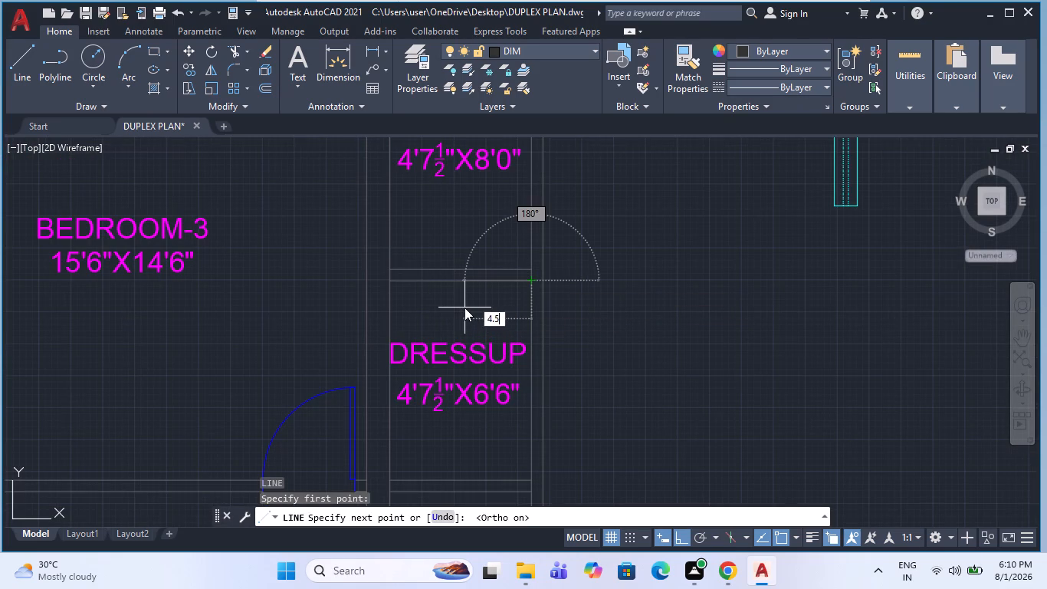
pyautogui.press('Return')
pyautogui.scroll(3, 480, 270)
pyautogui.click(623, 268)
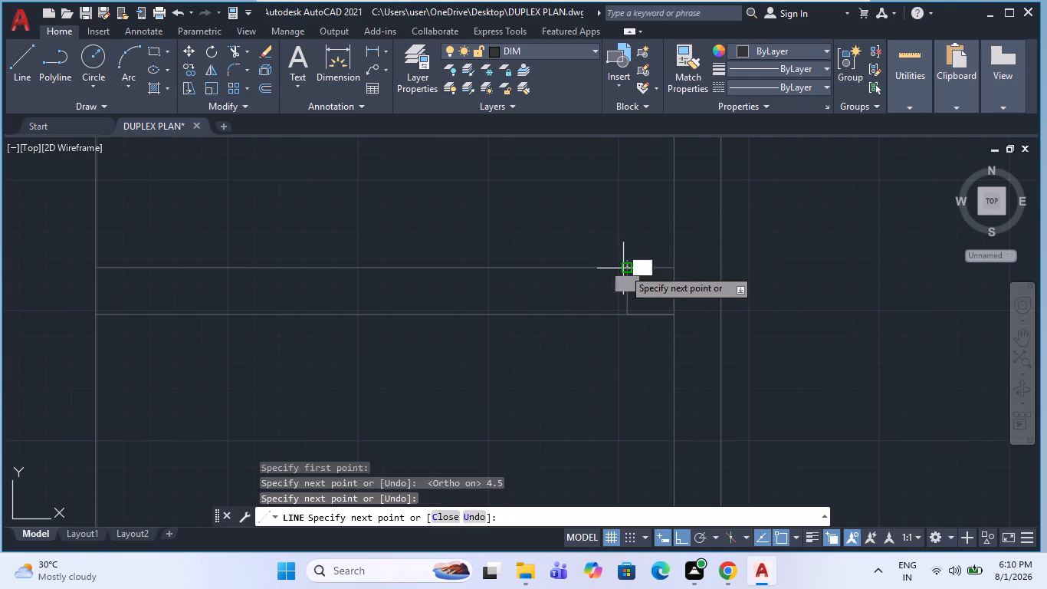
pyautogui.press('Escape')
# Offset the partition's jamb line 2.5' to the west to mark the other side of the door opening.
pyautogui.write('O')
pyautogui.press('space')
pyautogui.press('2')
pyautogui.write(".5'")
pyautogui.press('Return')
pyautogui.click(627, 295)
pyautogui.click(402, 302)
pyautogui.press('Escape')
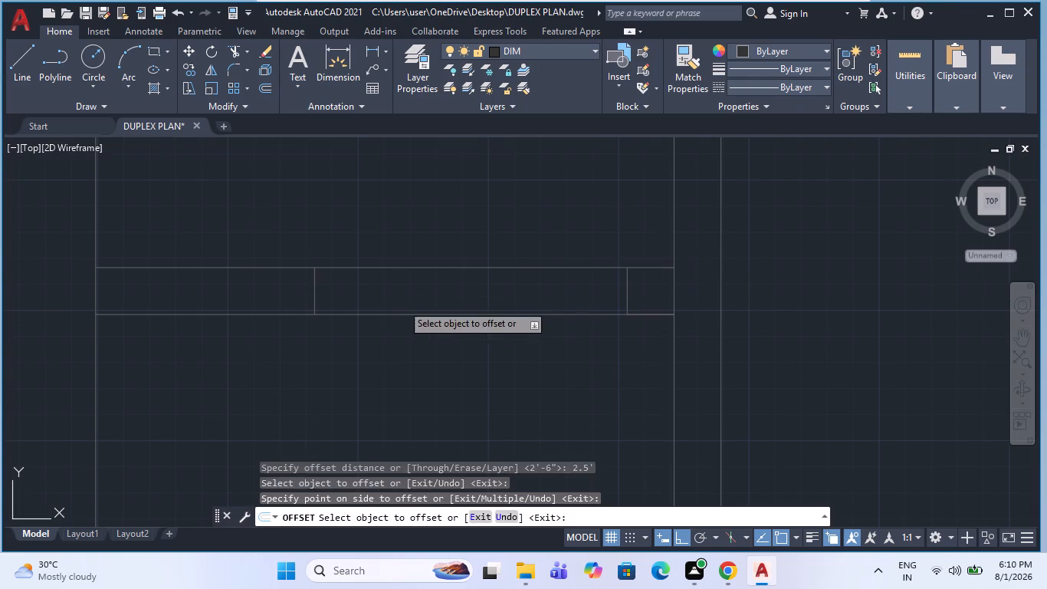
# Trim away both partition faces between the two jamb lines to open the doorway between TOILET and DRESSUP.
pyautogui.press('t')
pyautogui.press('r')
pyautogui.press('space')
pyautogui.moveTo(471, 247); pyautogui.dragTo(439, 337)
pyautogui.press('Escape')
pyautogui.scroll(-4, 414, 283)
pyautogui.press('Escape')
# Trim the side wall lines crossing the ends of the TOILET–DRESSUP partition so its stubs join the walls.
pyautogui.scroll(2, 370, 281)
pyautogui.write('TR')
pyautogui.press('space')
pyautogui.click(359, 291)
pyautogui.press('Escape')
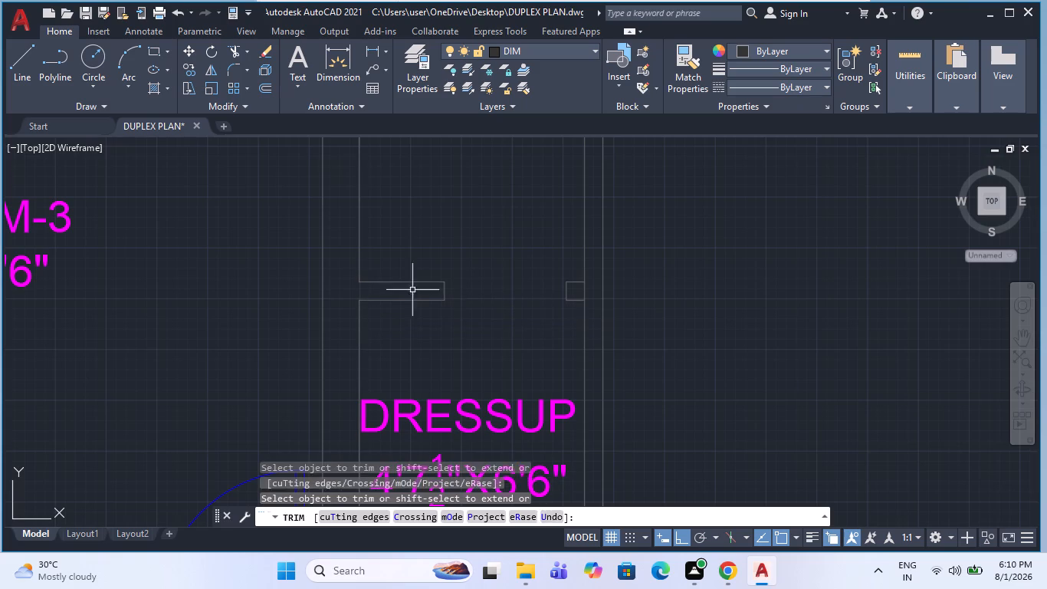
pyautogui.press('space')
pyautogui.click(586, 294)
pyautogui.press('Escape')
pyautogui.scroll(-3, 531, 256)
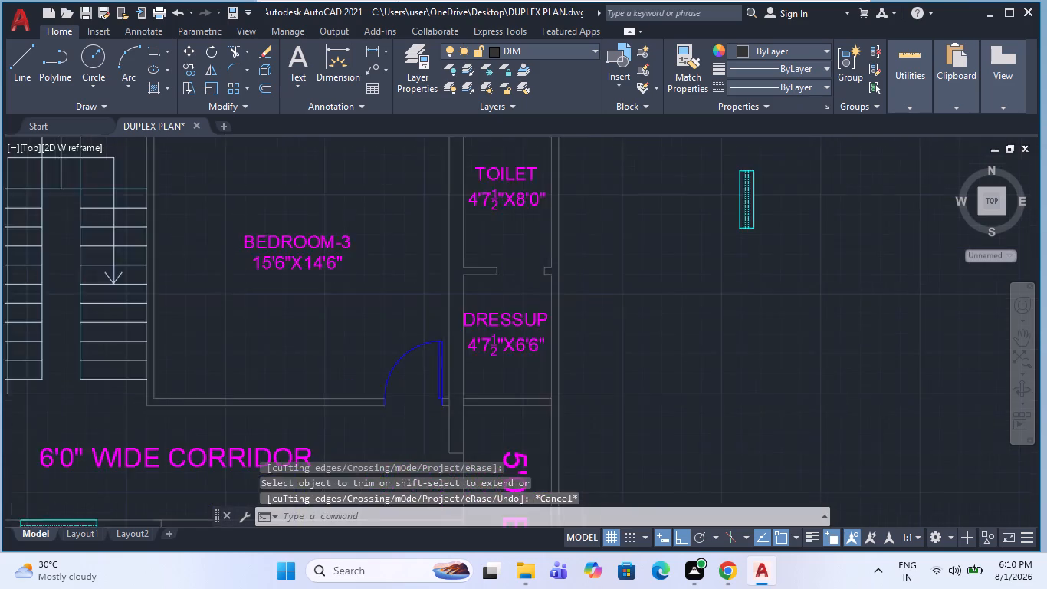
# Draw a jamb line across the wall between BEDROOM-3 and DRESSUP, 4.5 inches south of the partition.
pyautogui.press('Escape')
pyautogui.scroll(2, 486, 364)
pyautogui.press('Escape')
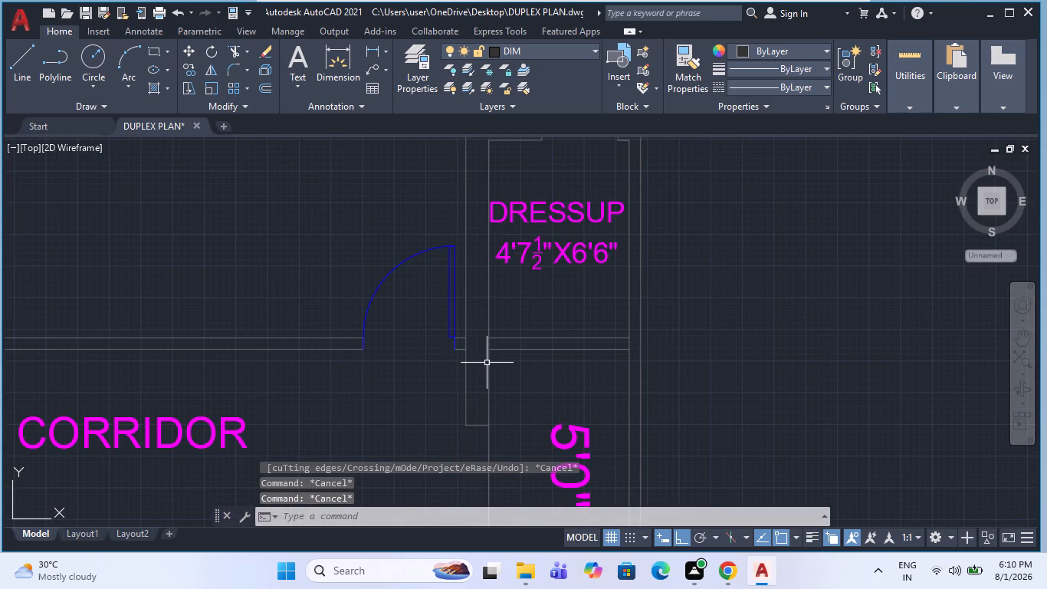
pyautogui.scroll(-1, 464, 329)
pyautogui.press('Escape')
pyautogui.scroll(2, 476, 207)
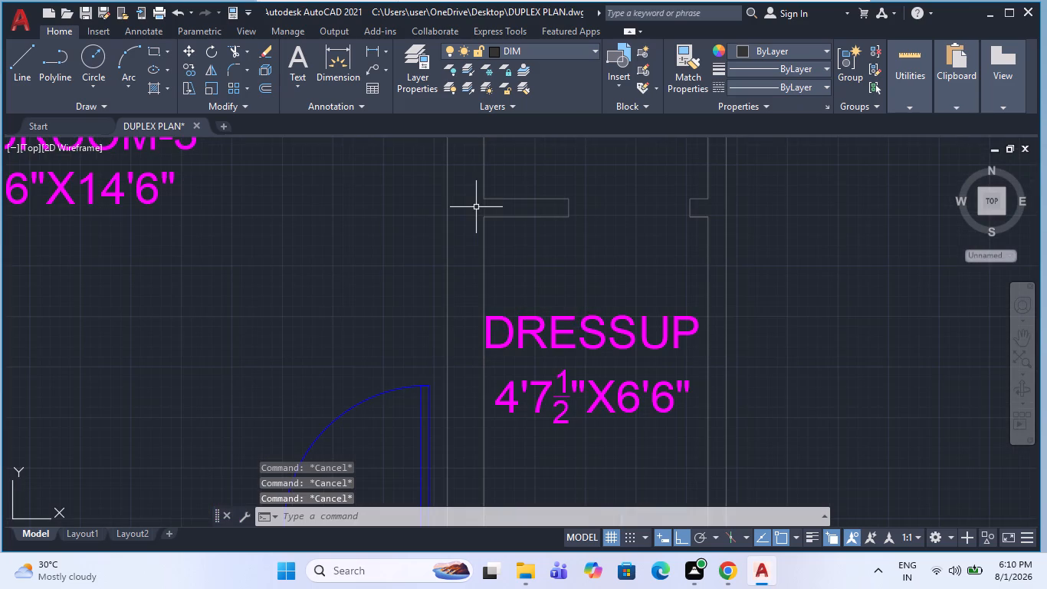
pyautogui.press('l')
pyautogui.press('space')
pyautogui.click(479, 212)
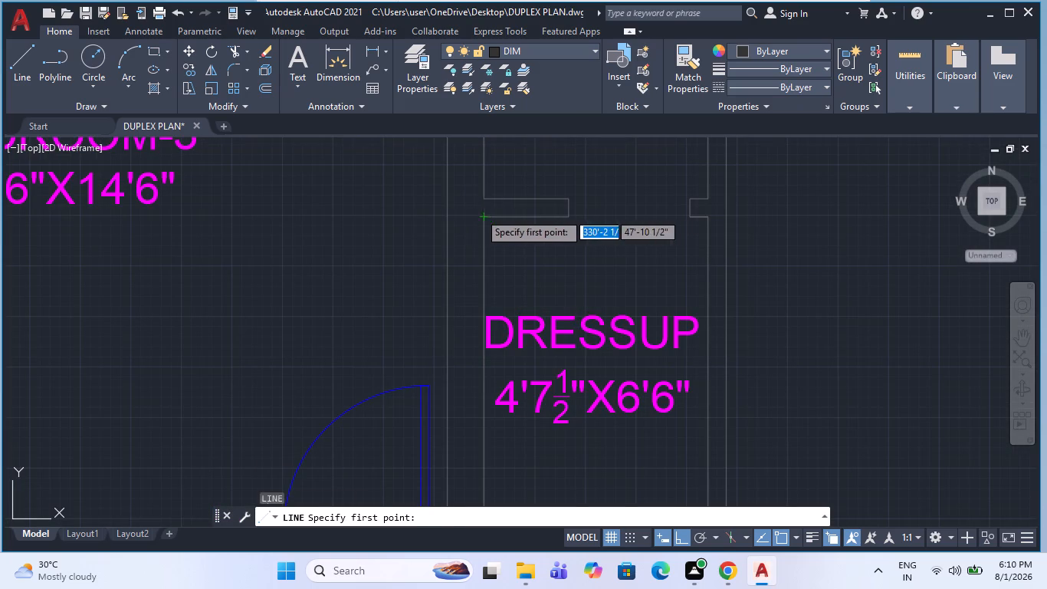
pyautogui.write('4.5')
pyautogui.press('Return')
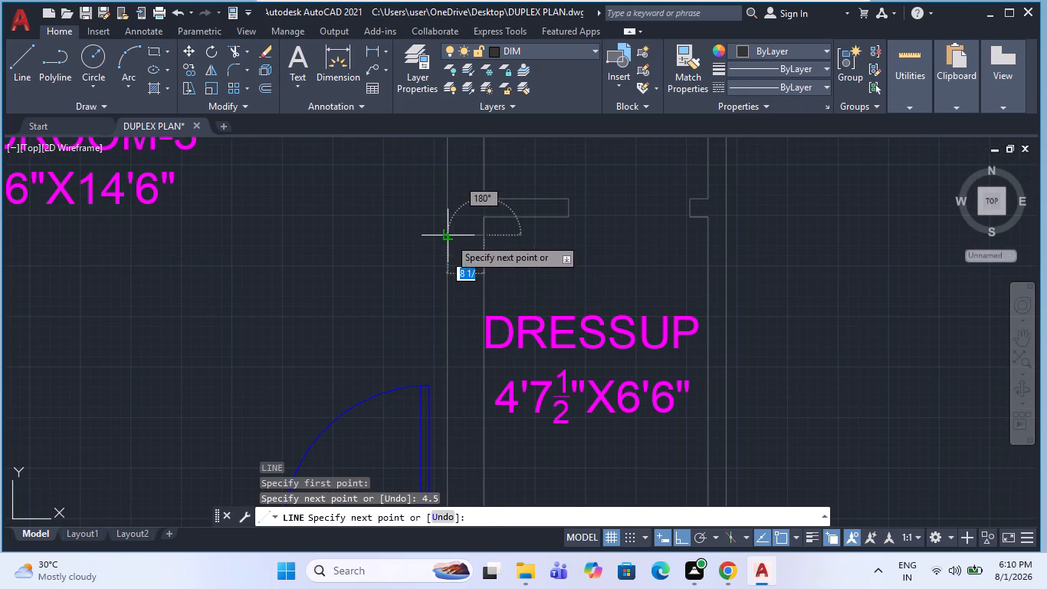
pyautogui.click(447, 235)
pyautogui.press('Escape')
# Offset the jamb line in the BEDROOM-3 and DRESSUP wall 2.5' to the south.
pyautogui.write('O')
pyautogui.press('space')
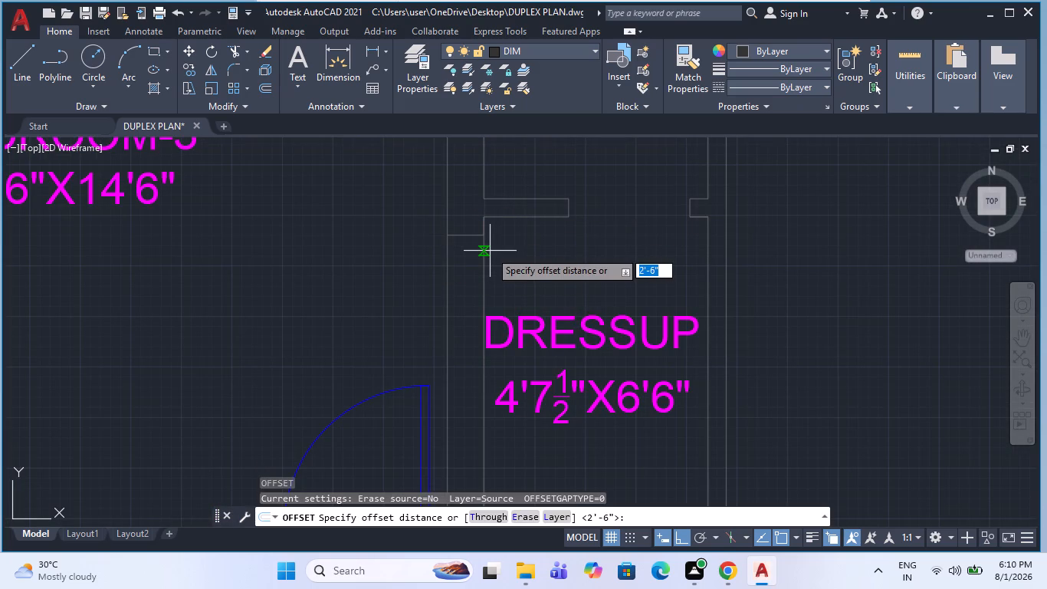
pyautogui.write("2.5'")
pyautogui.press('Return')
pyautogui.click(471, 238)
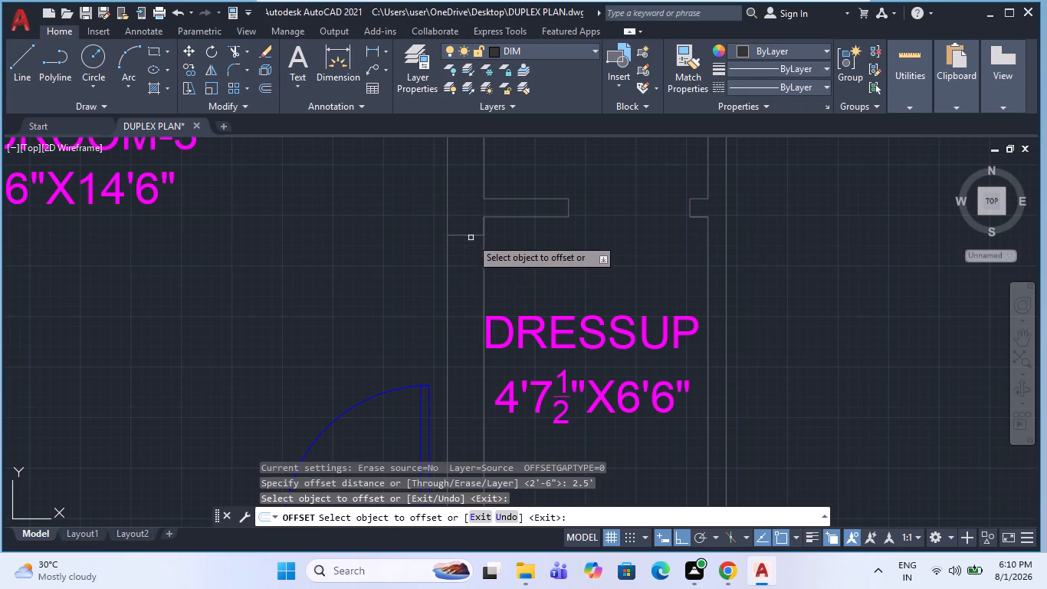
pyautogui.click(464, 235)
pyautogui.click(469, 322)
pyautogui.press('Escape')
# Trim both wall faces between the jamb lines to open the doorway from BEDROOM-3 into DRESSUP.
pyautogui.press('t')
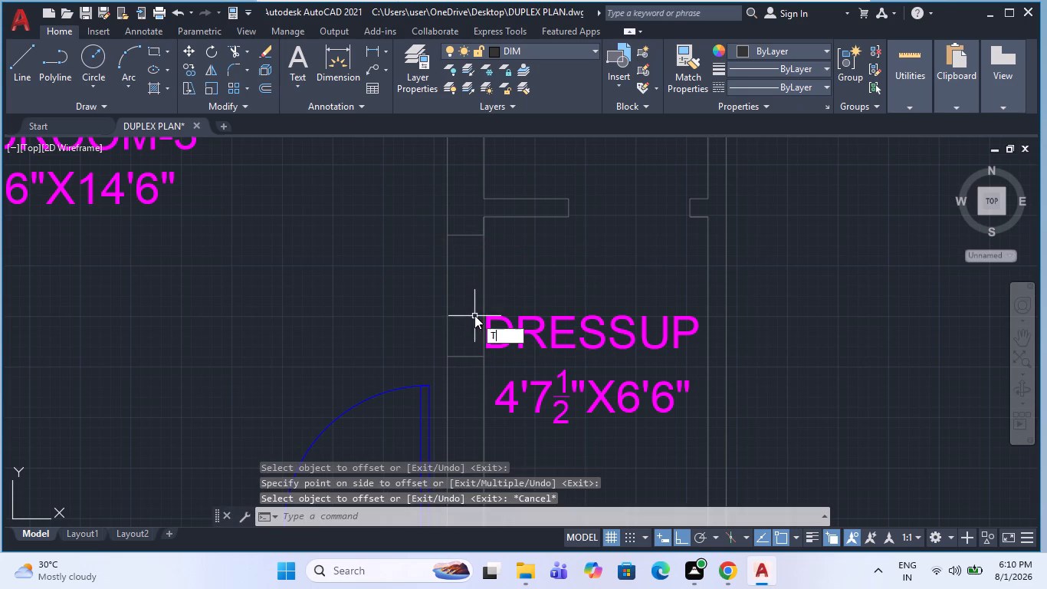
pyautogui.press('r')
pyautogui.press('space')
pyautogui.moveTo(508, 275); pyautogui.dragTo(465, 275)
pyautogui.moveTo(482, 269); pyautogui.dragTo(395, 279)
pyautogui.press('Escape')
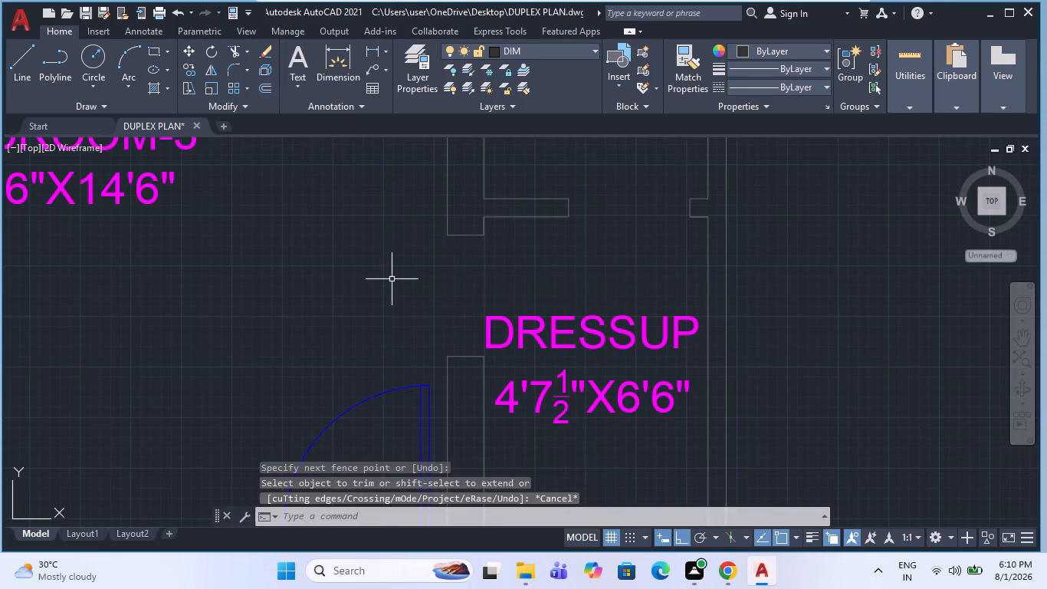
pyautogui.scroll(-2, 392, 278)
pyautogui.press('Escape')
pyautogui.scroll(-2, 487, 314)
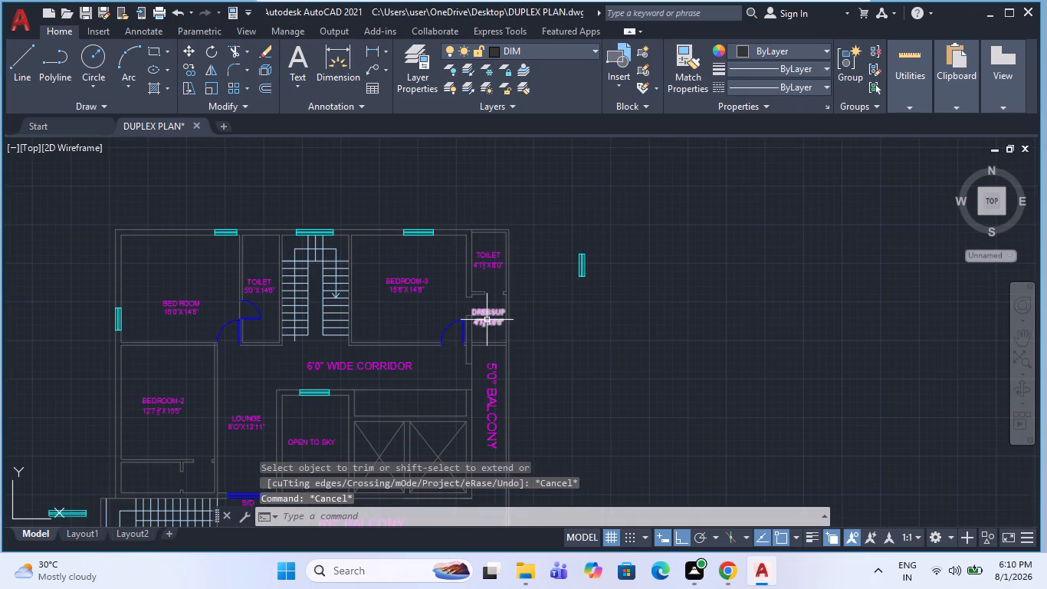
# Move the BED ROOM label on the copied floor straight north by about 2'-7".
pyautogui.scroll(-3, 481, 300)
pyautogui.scroll(2, 434, 367)
pyautogui.moveTo(458, 337); pyautogui.dragTo(407, 333, button='middle')
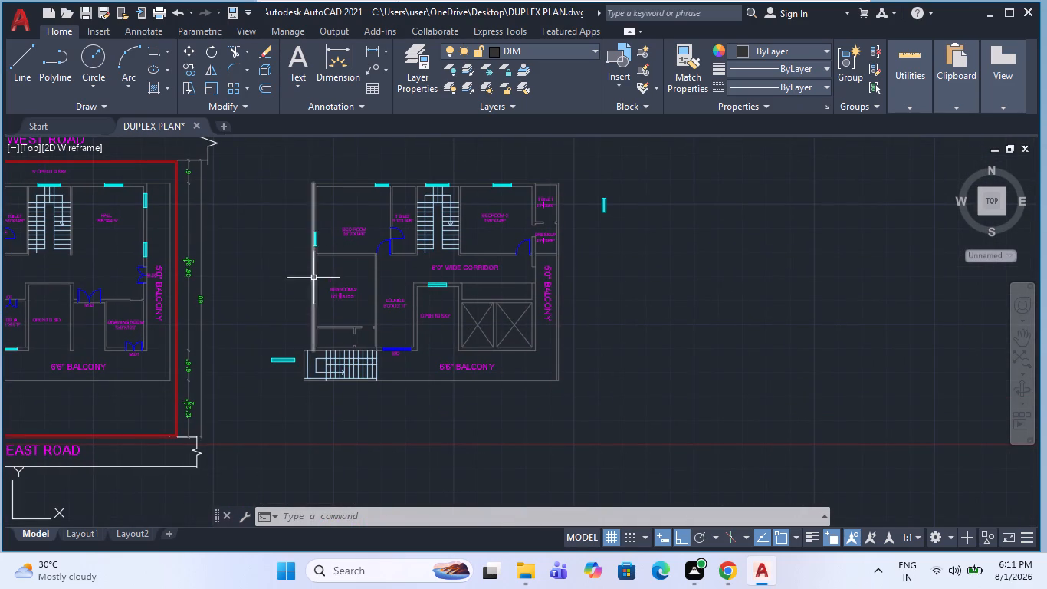
pyautogui.scroll(2, 340, 203)
pyautogui.press('Escape')
pyautogui.scroll(-1, 385, 244)
pyautogui.press('Escape')
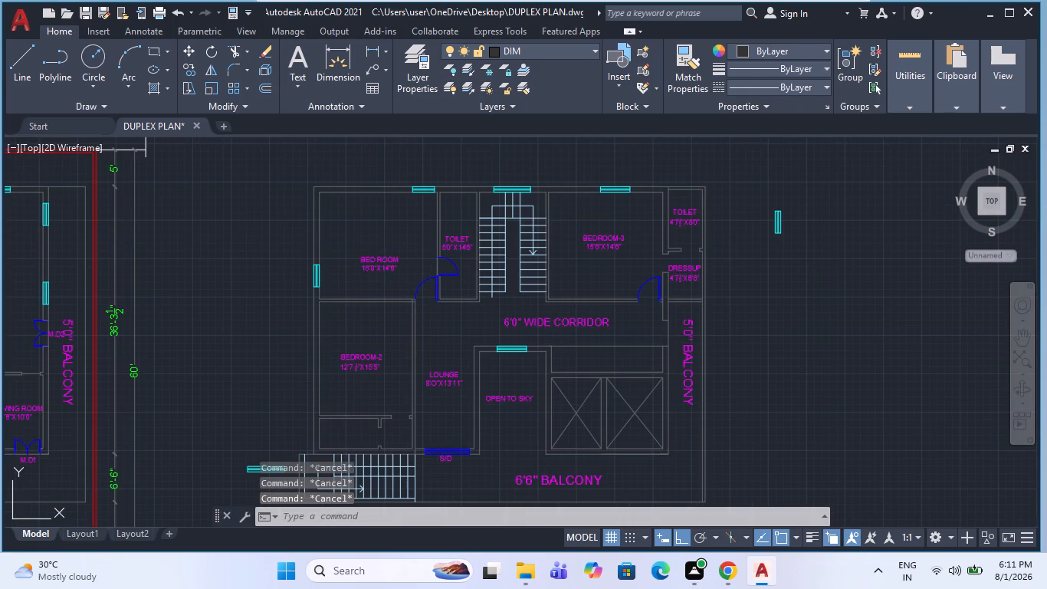
pyautogui.click(380, 265)
pyautogui.press('m')
pyautogui.press('space')
pyautogui.click(304, 285)
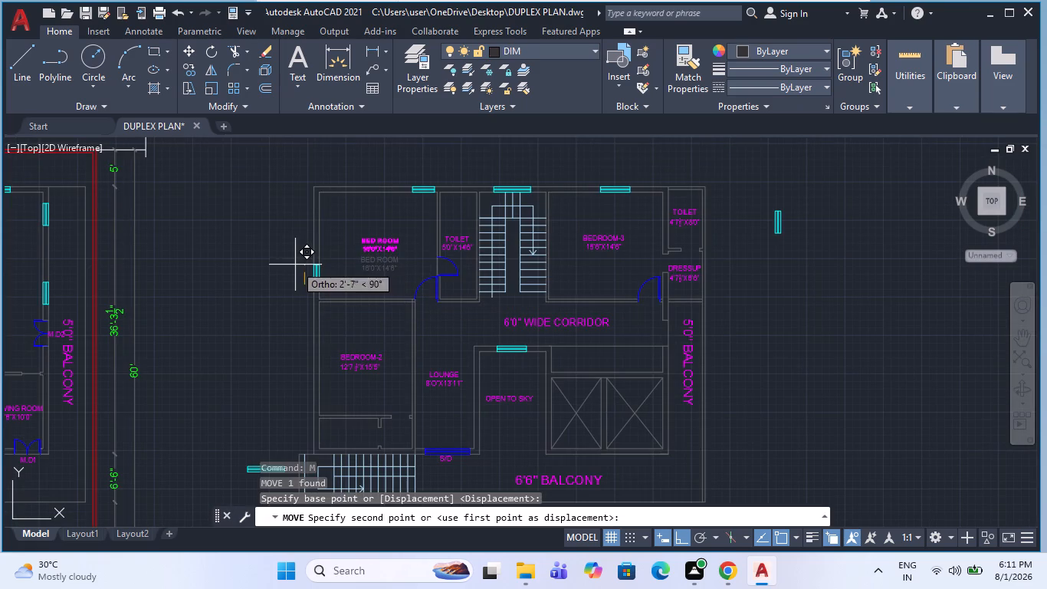
pyautogui.click(294, 265)
pyautogui.press('Escape')
pyautogui.scroll(-2, 571, 256)
pyautogui.press('Escape')
# Move the BED ROOM label on the original floor straight north, closer to the middle of the room.
pyautogui.scroll(2, 237, 259)
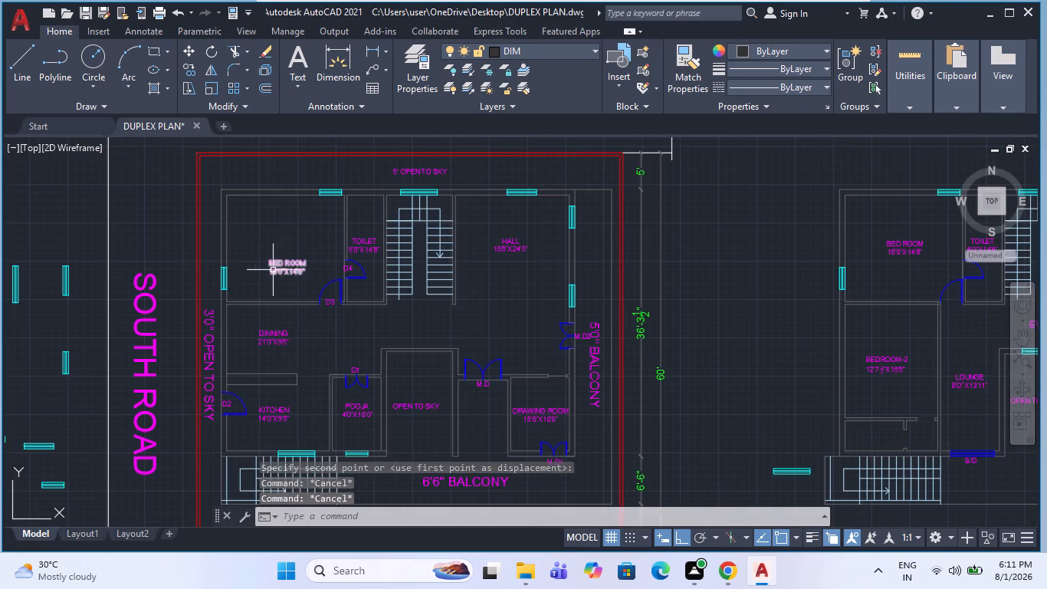
pyautogui.click(277, 271)
pyautogui.write('M')
pyautogui.press('space')
pyautogui.scroll(2, 300, 287)
pyautogui.click(323, 276)
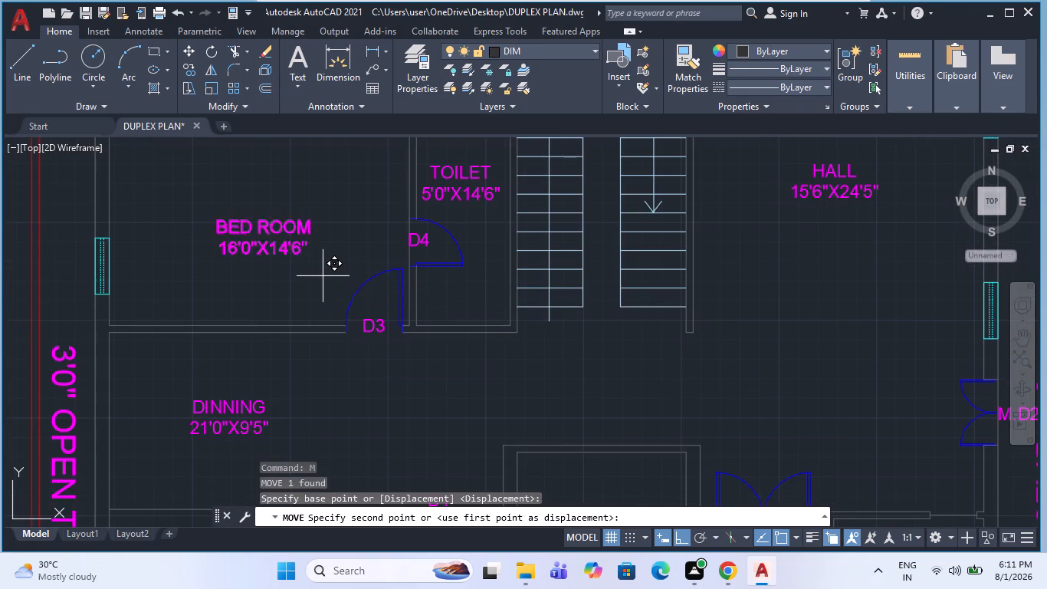
pyautogui.click(323, 229)
pyautogui.press('Escape')
pyautogui.scroll(-2, 298, 294)
pyautogui.press('Escape')
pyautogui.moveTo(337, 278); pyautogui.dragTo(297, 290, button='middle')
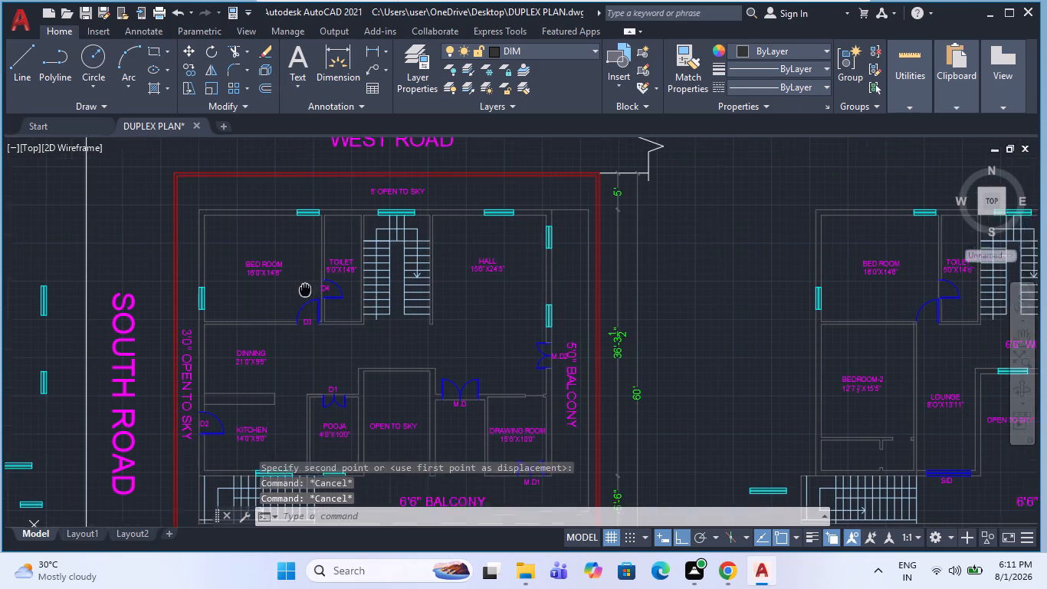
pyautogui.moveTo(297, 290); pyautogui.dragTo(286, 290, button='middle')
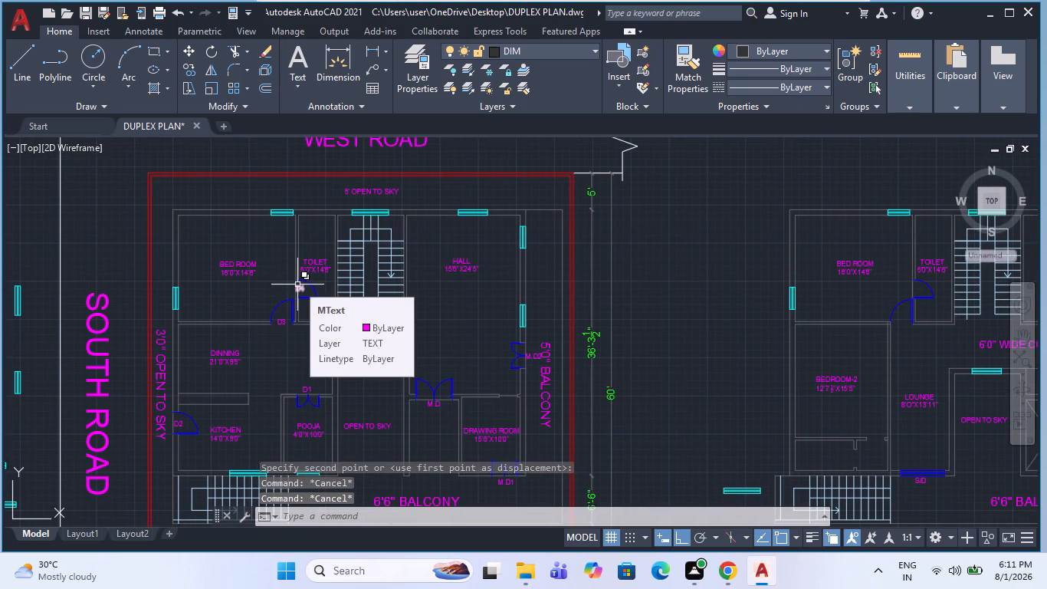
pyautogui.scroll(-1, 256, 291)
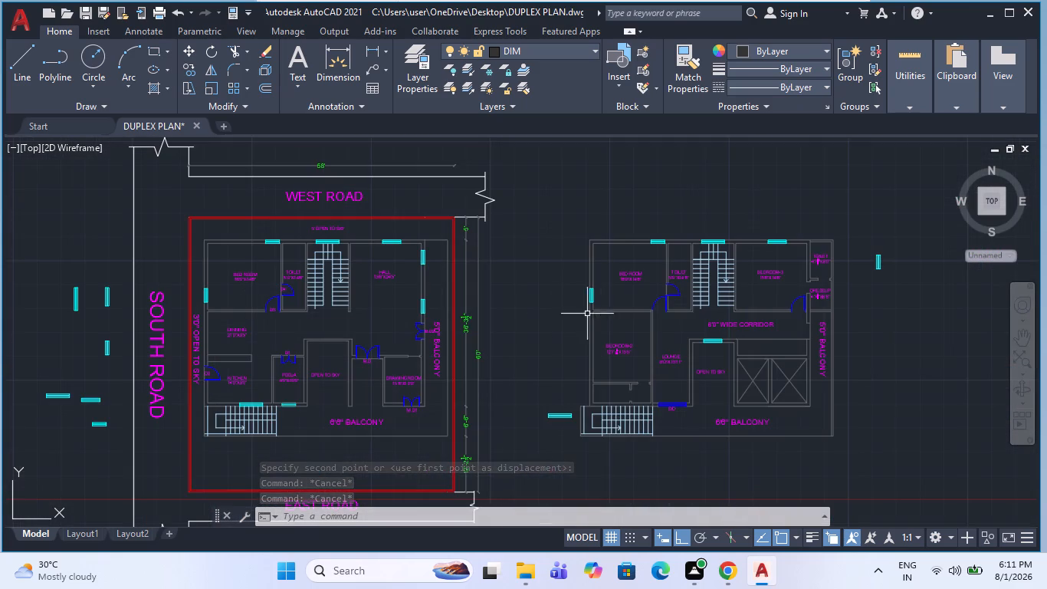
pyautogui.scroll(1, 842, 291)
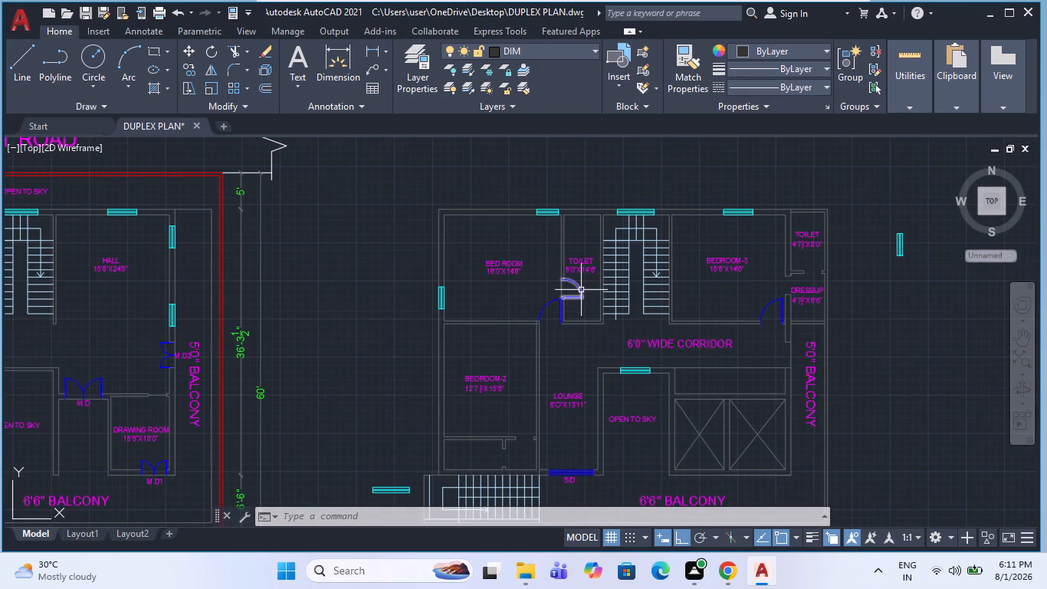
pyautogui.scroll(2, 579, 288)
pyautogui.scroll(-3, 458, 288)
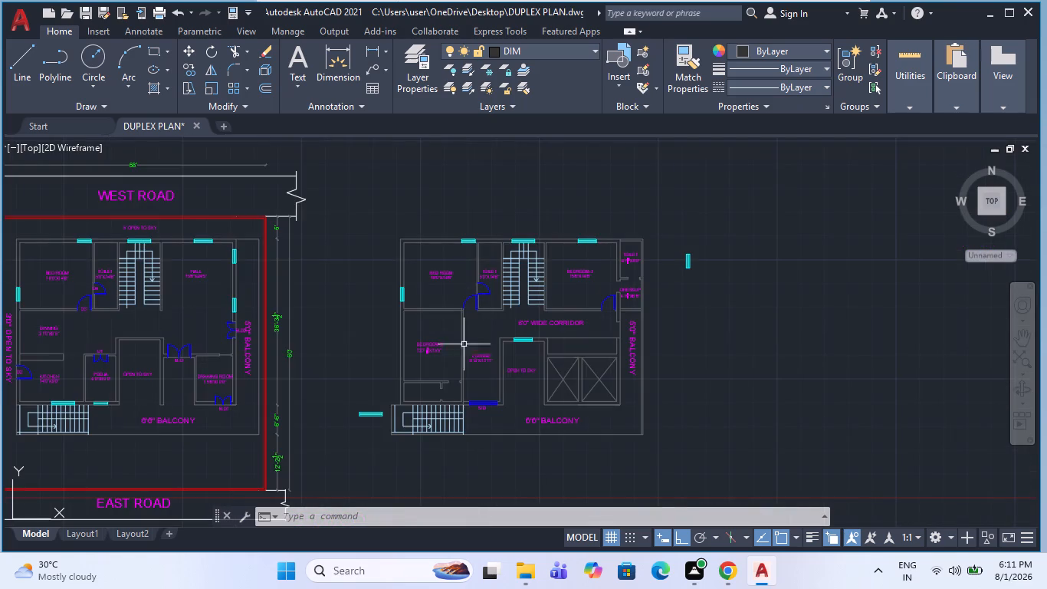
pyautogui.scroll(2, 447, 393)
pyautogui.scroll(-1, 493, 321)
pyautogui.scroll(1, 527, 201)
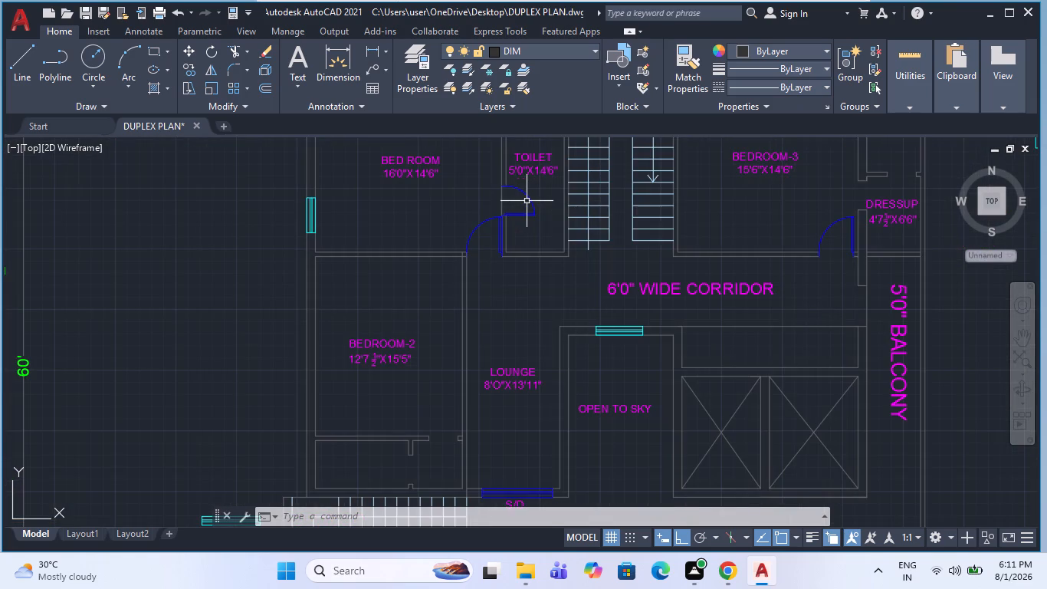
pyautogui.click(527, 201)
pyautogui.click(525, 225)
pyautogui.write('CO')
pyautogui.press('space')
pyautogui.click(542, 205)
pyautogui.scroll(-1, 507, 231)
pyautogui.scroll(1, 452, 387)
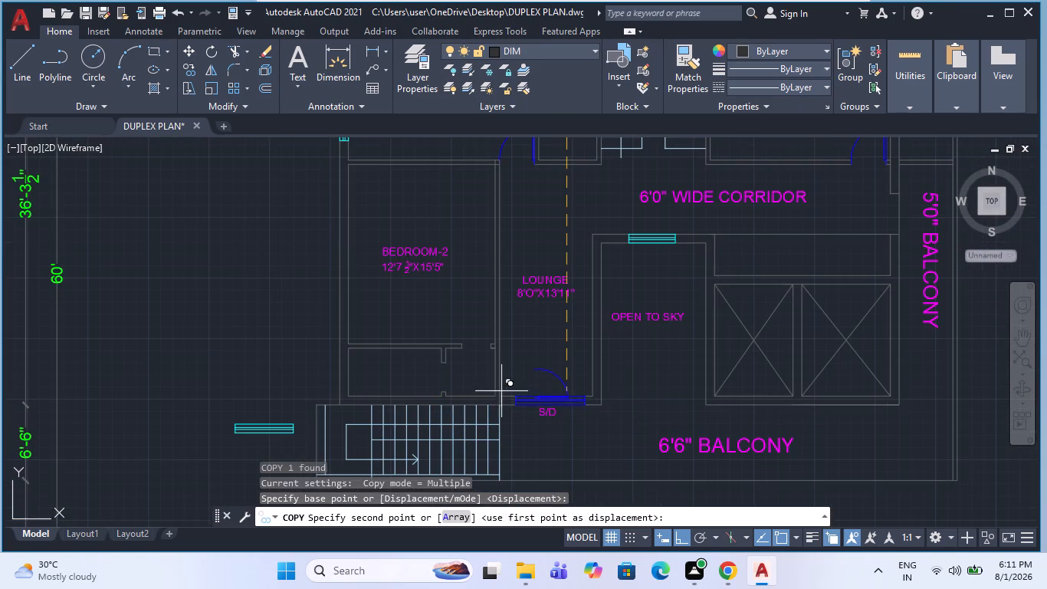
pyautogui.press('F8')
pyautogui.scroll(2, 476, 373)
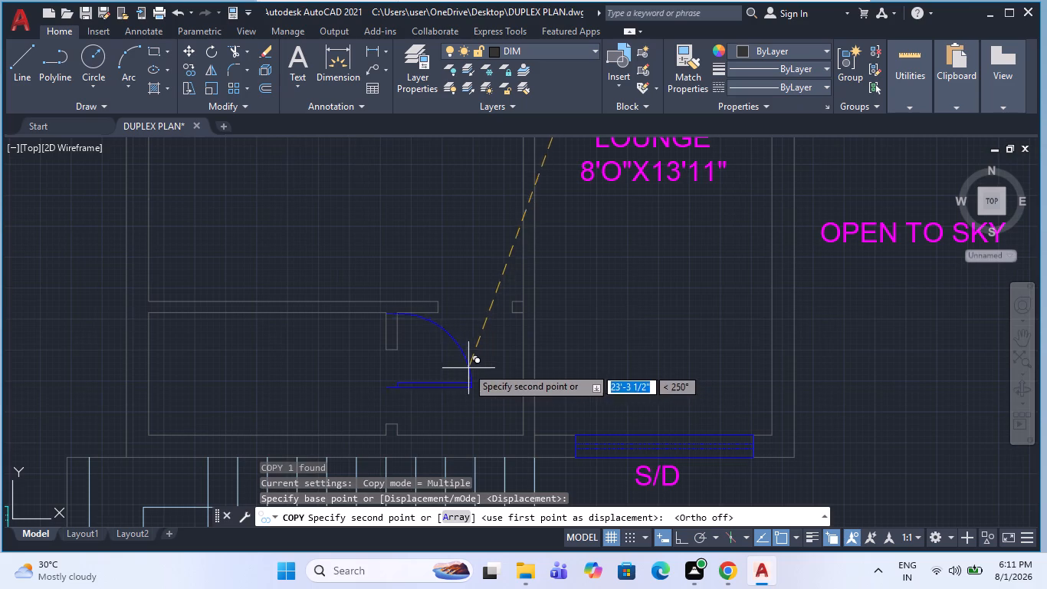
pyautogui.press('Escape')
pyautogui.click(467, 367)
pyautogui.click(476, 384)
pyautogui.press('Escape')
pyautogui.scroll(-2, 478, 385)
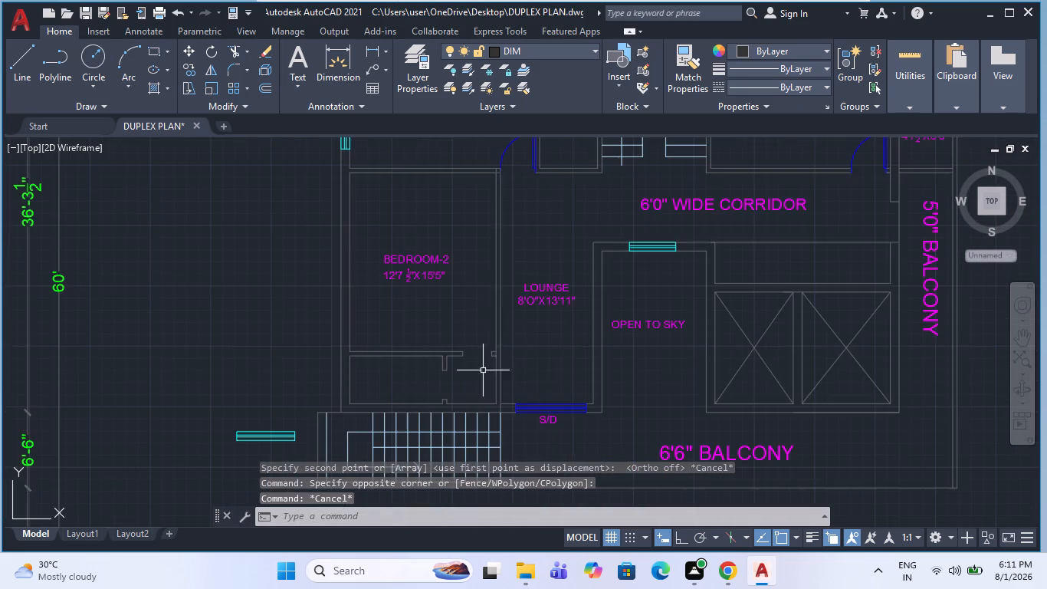
# Copy the door of the TOILET beside BED ROOM into the western compartment south of BEDROOM-2.
pyautogui.scroll(-1, 537, 275)
pyautogui.click(553, 170)
pyautogui.write('CO')
pyautogui.press('space')
pyautogui.moveTo(547, 183); pyautogui.dragTo(544, 194)
pyautogui.scroll(2, 447, 372)
pyautogui.click(493, 292)
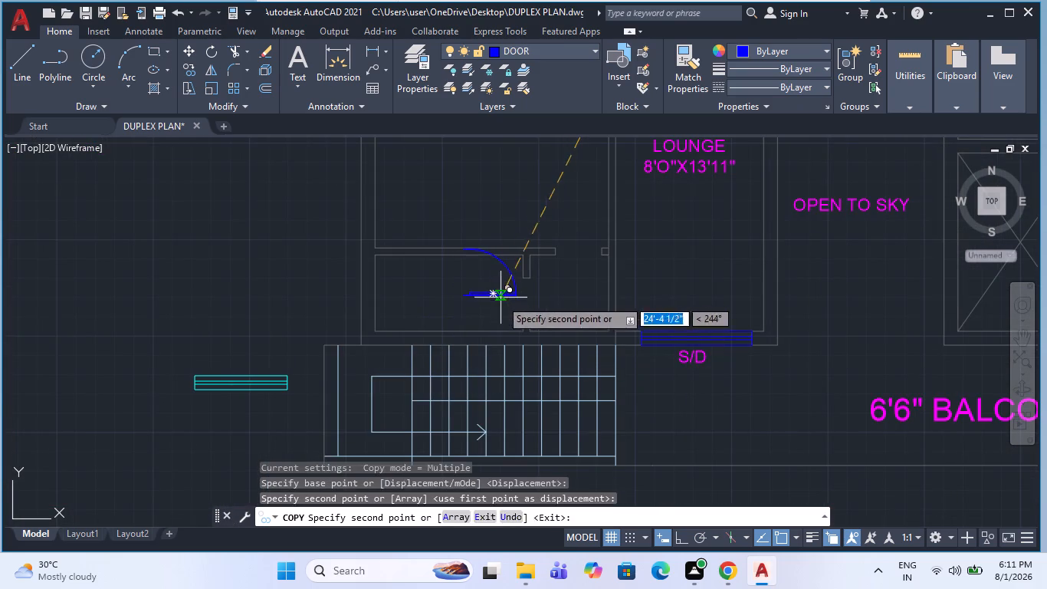
pyautogui.press('Escape')
# Flip the copied door south of BEDROOM-2 horizontally so its leaf swings toward the west.
pyautogui.click(489, 295)
pyautogui.scroll(2, 497, 296)
pyautogui.click(401, 235)
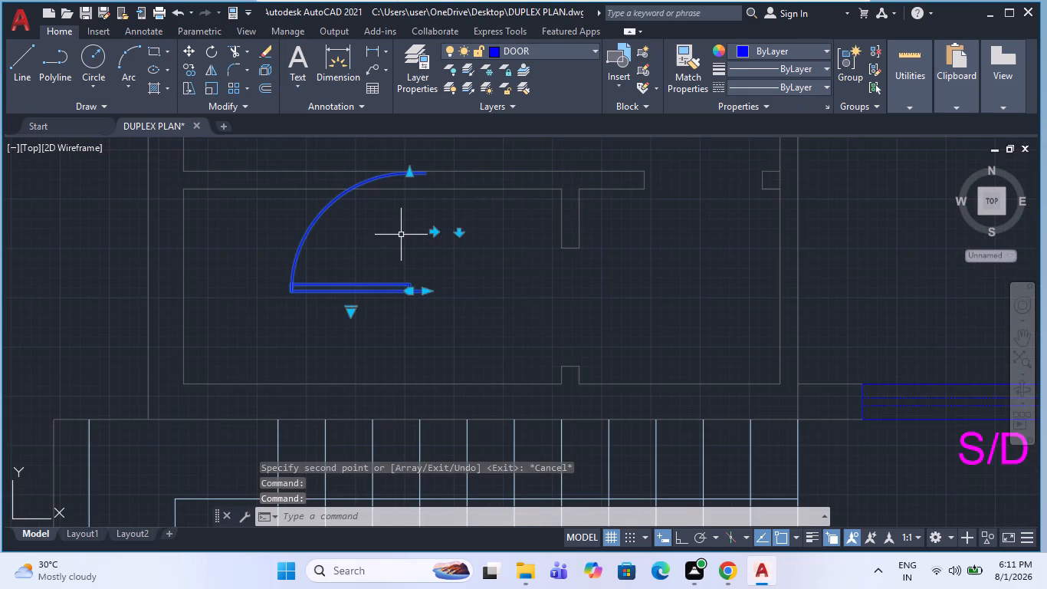
# Move the flipped door onto the southern jamb of the opening between the two compartments south of BEDROOM-2.
pyautogui.press('Escape')
pyautogui.click(448, 304)
pyautogui.click(392, 274)
pyautogui.press('m')
pyautogui.press('space')
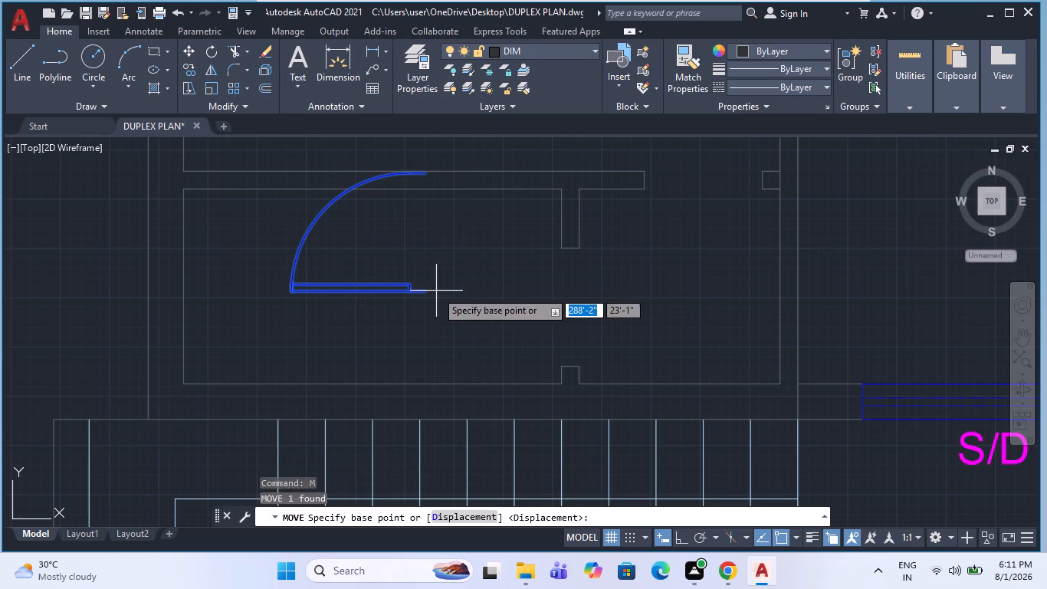
pyautogui.click(431, 291)
pyautogui.click(576, 365)
pyautogui.press('Escape')
pyautogui.scroll(-2, 492, 355)
pyautogui.press('Escape')
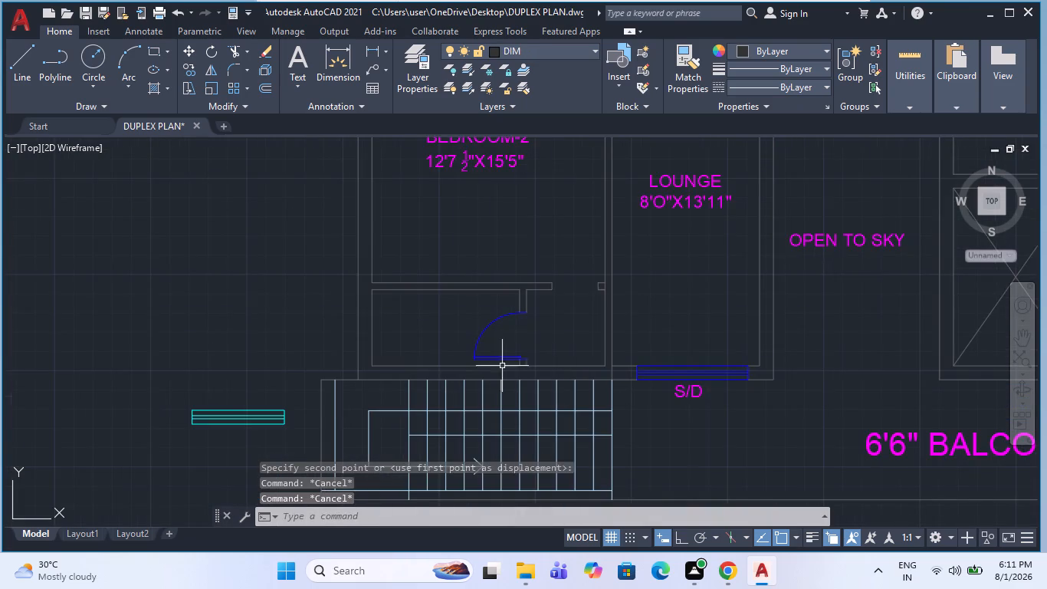
pyautogui.scroll(-1, 459, 352)
pyautogui.press('Escape')
pyautogui.scroll(2, 527, 312)
pyautogui.scroll(-1, 523, 330)
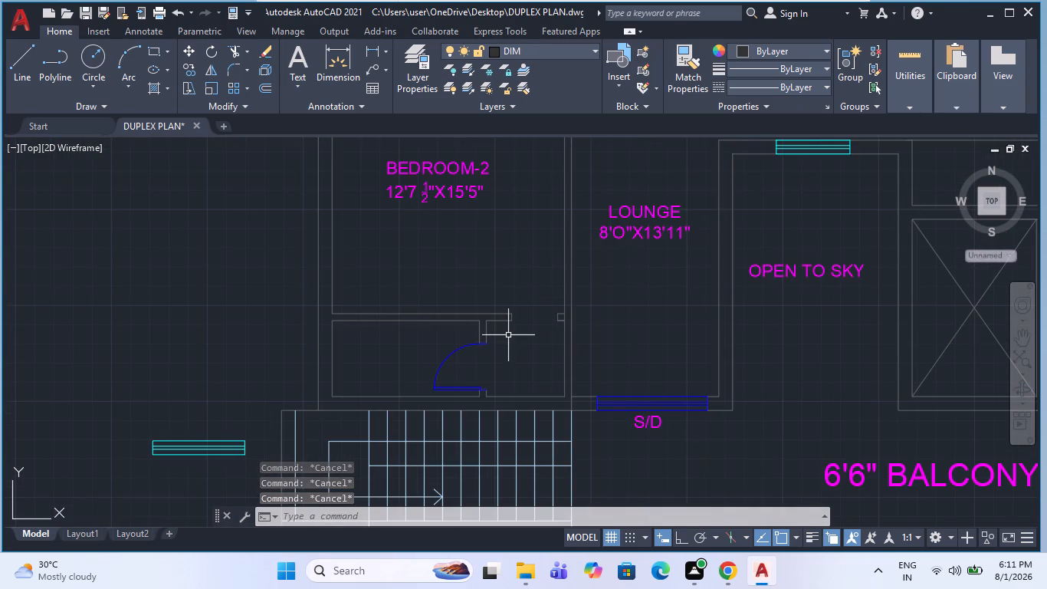
# Draw a line across the middle of the opening in the wall between BEDROOM-2 and the eastern compartment.
pyautogui.press('l')
pyautogui.press('space')
pyautogui.scroll(3, 509, 317)
pyautogui.click(510, 318)
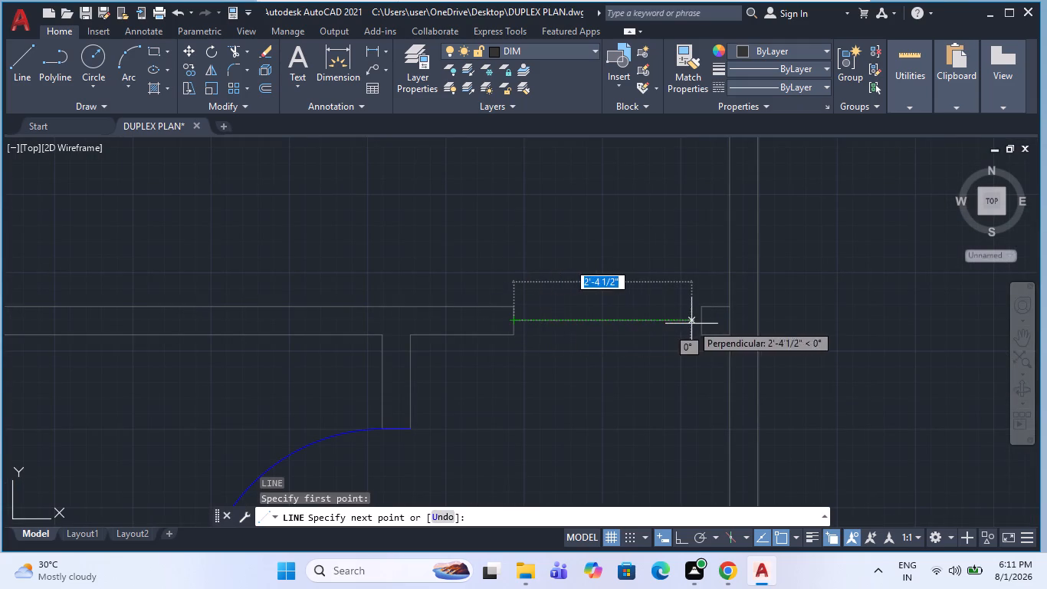
pyautogui.click(699, 321)
pyautogui.press('Escape')
pyautogui.scroll(-3, 385, 360)
pyautogui.press('Escape')
pyautogui.scroll(-1, 344, 387)
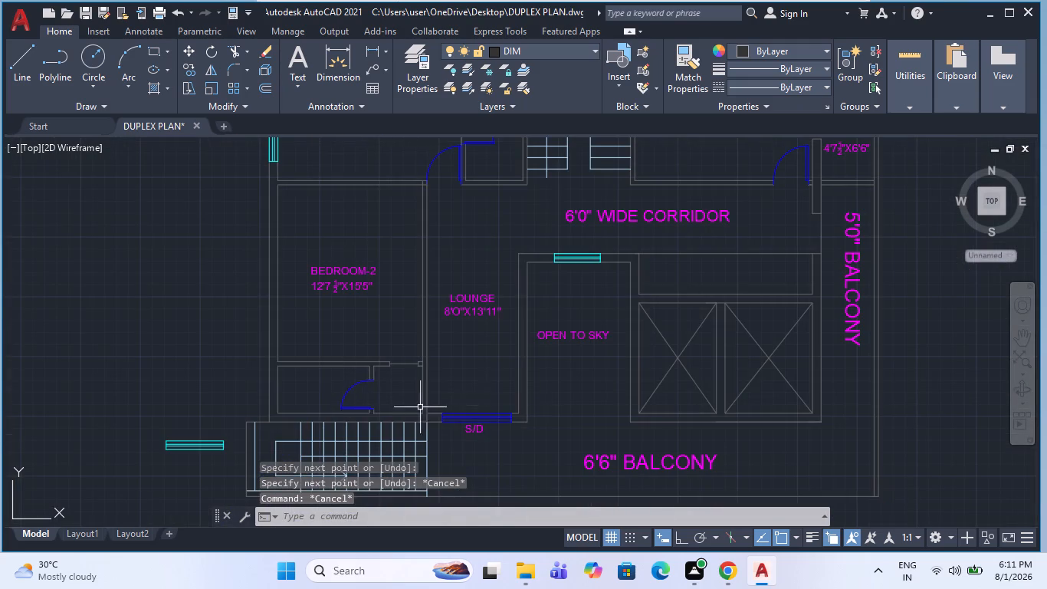
# Copy the TOILET label of the toilet beside BEDROOM-3 into the western compartment south of BEDROOM-2.
pyautogui.scroll(-2, 467, 336)
pyautogui.scroll(2, 615, 245)
pyautogui.click(609, 194)
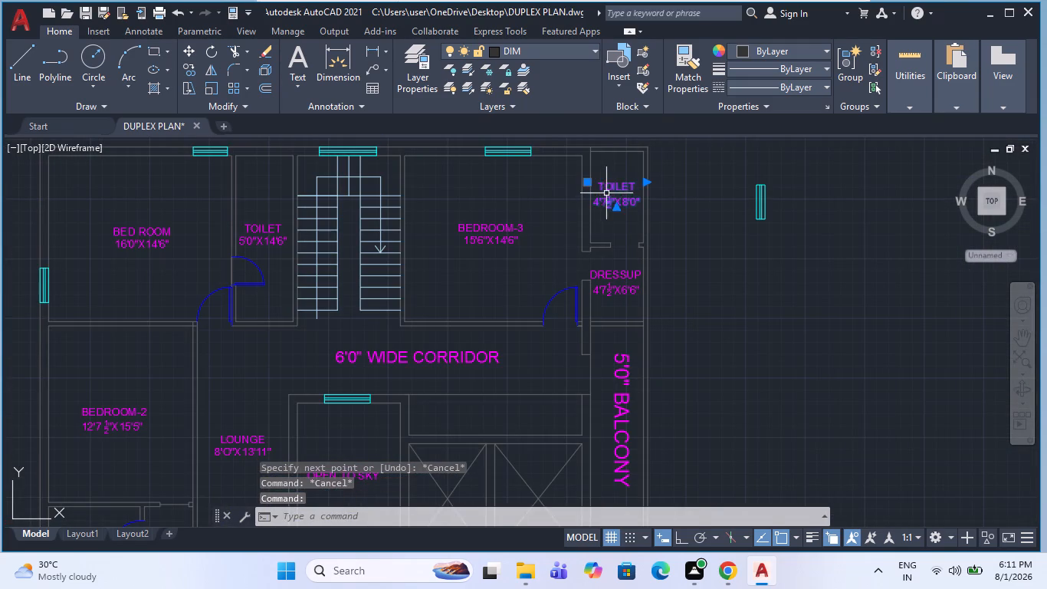
pyautogui.press('c')
pyautogui.write('O')
pyautogui.press('space')
pyautogui.moveTo(603, 198); pyautogui.dragTo(595, 207)
pyautogui.scroll(-2, 443, 289)
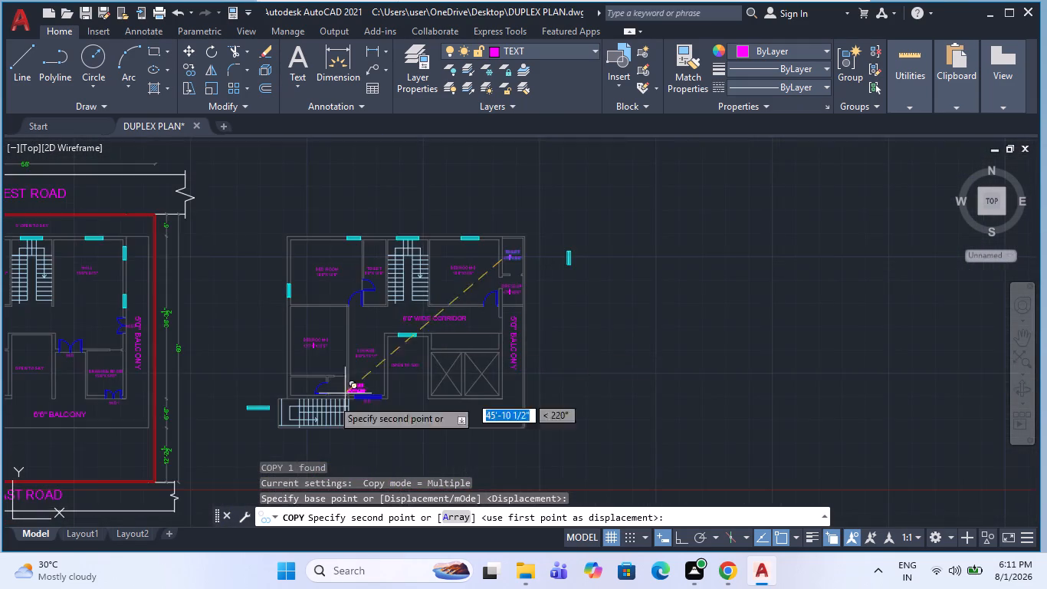
pyautogui.scroll(3, 283, 406)
pyautogui.scroll(2, 362, 348)
pyautogui.click(260, 365)
pyautogui.press('Escape')
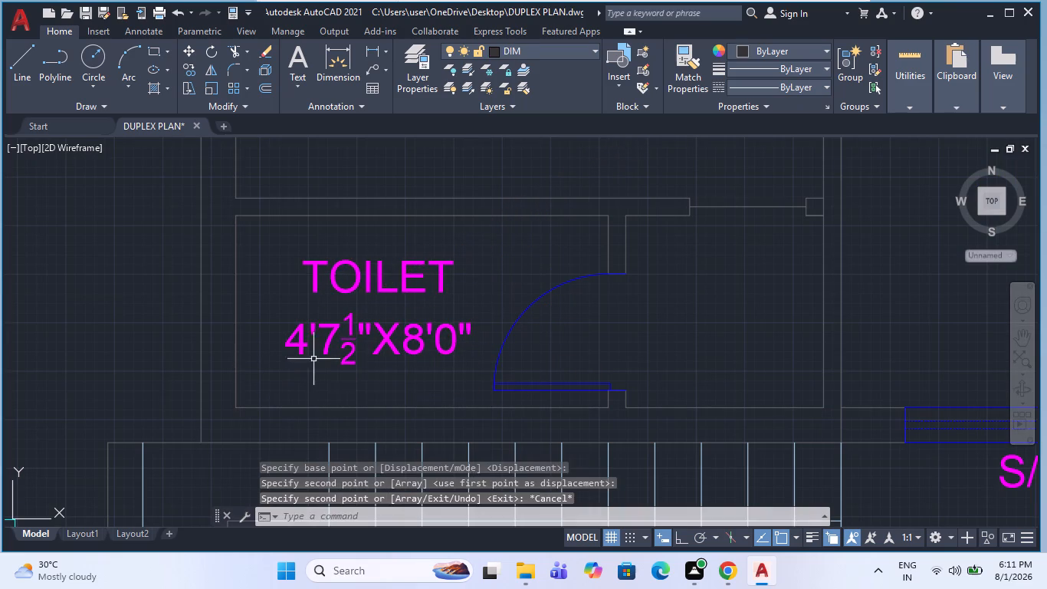
# Change the size in the copied TOILET label to 8'0"X4'0".
pyautogui.doubleClick(343, 357)
pyautogui.scroll(1, 287, 350)
pyautogui.moveTo(307, 343); pyautogui.dragTo(283, 352)
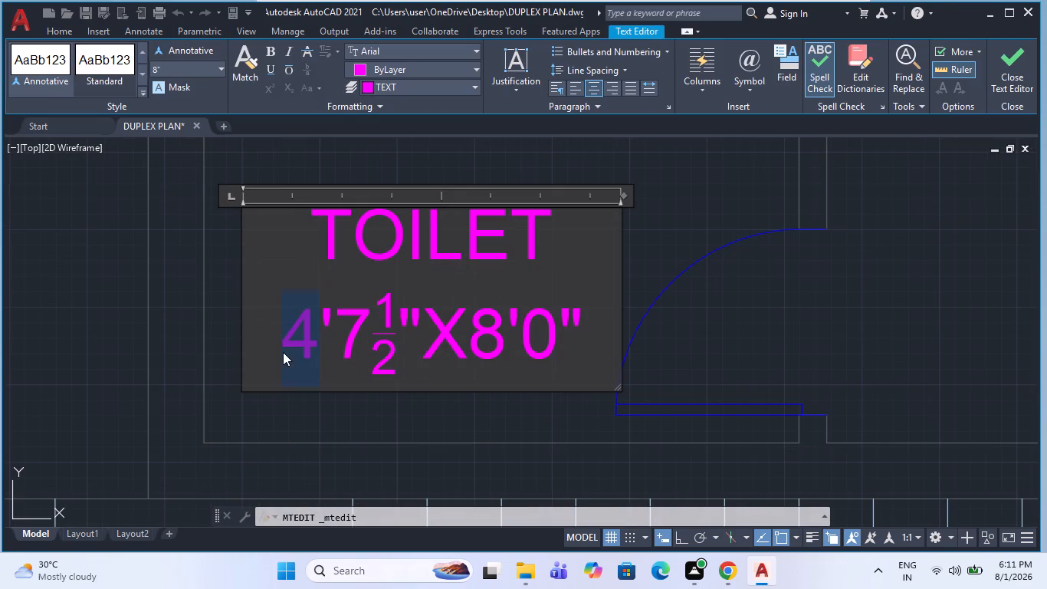
pyautogui.press('8')
pyautogui.moveTo(387, 352); pyautogui.dragTo(338, 368)
pyautogui.press('0')
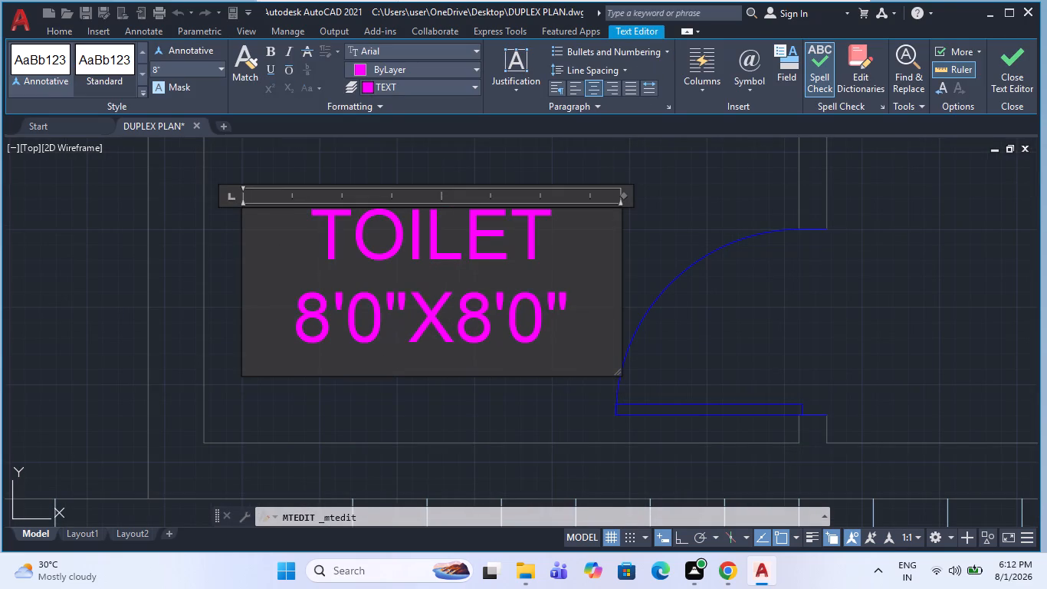
pyautogui.scroll(-1, 423, 365)
pyautogui.moveTo(460, 341); pyautogui.dragTo(437, 355)
pyautogui.press('4')
pyautogui.click(438, 392)
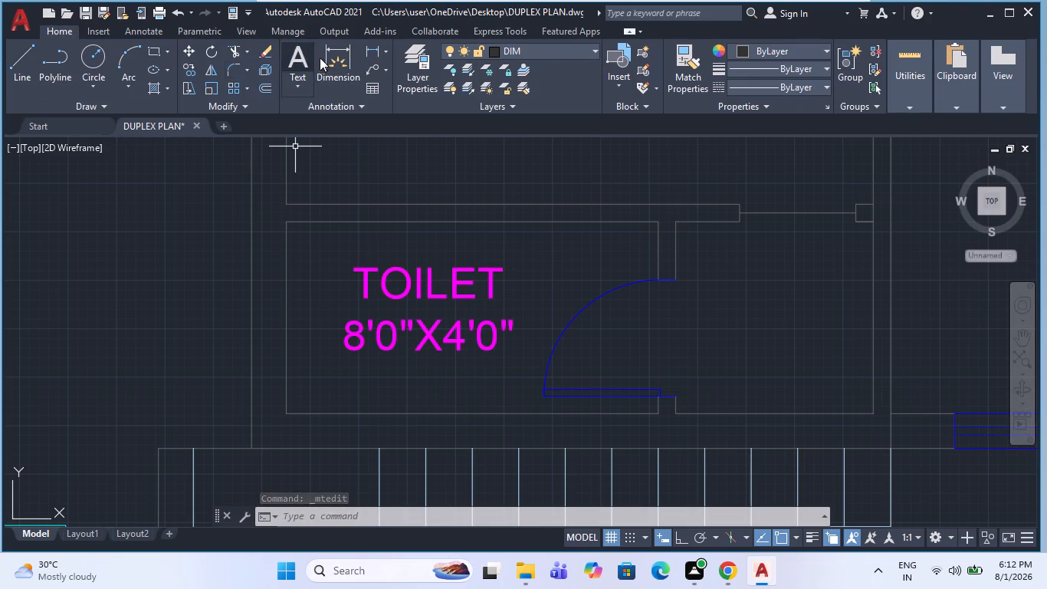
# Measure the north-south width of the toilet south of BEDROOM-2 with a temporary linear dimension.
pyautogui.click(375, 51)
pyautogui.click(290, 225)
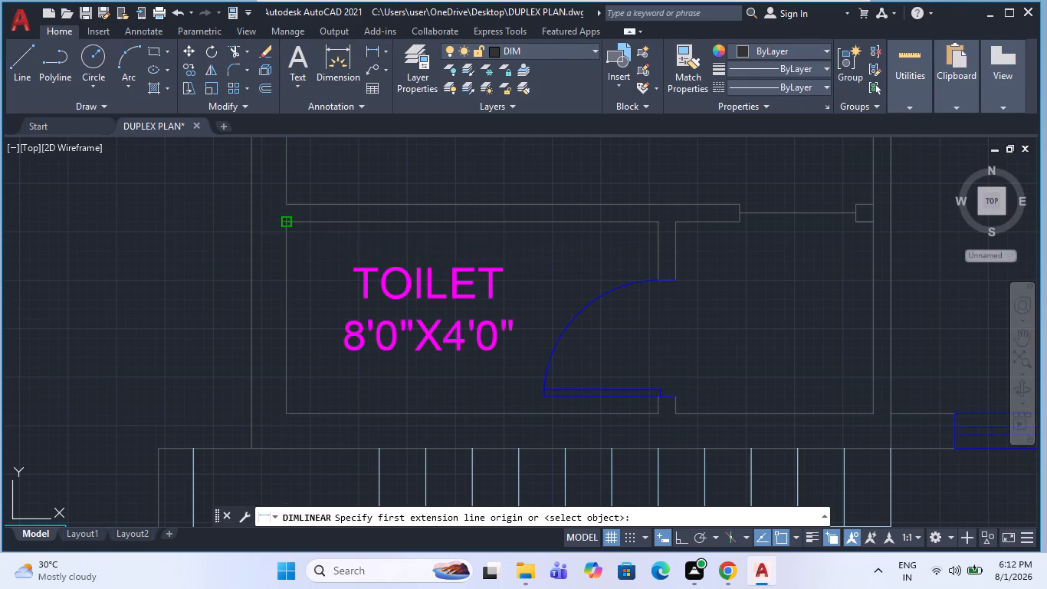
pyautogui.click(287, 414)
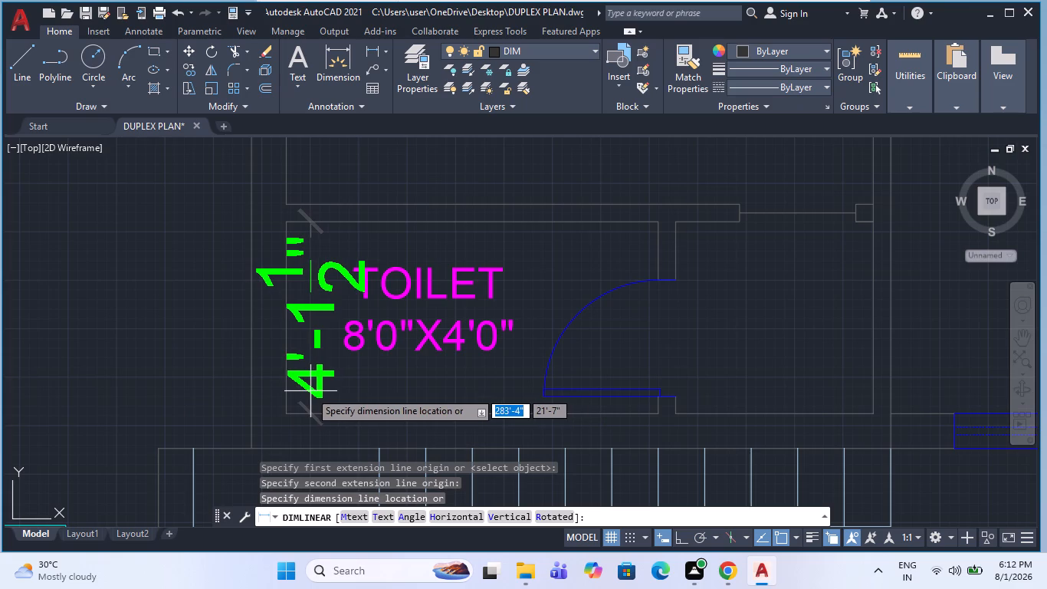
pyautogui.scroll(-1, 276, 362)
pyautogui.scroll(1, 306, 350)
pyautogui.press('Escape')
# Change the second size in that TOILET label to 4'1 1/2", with no space before the fraction.
pyautogui.click(461, 364)
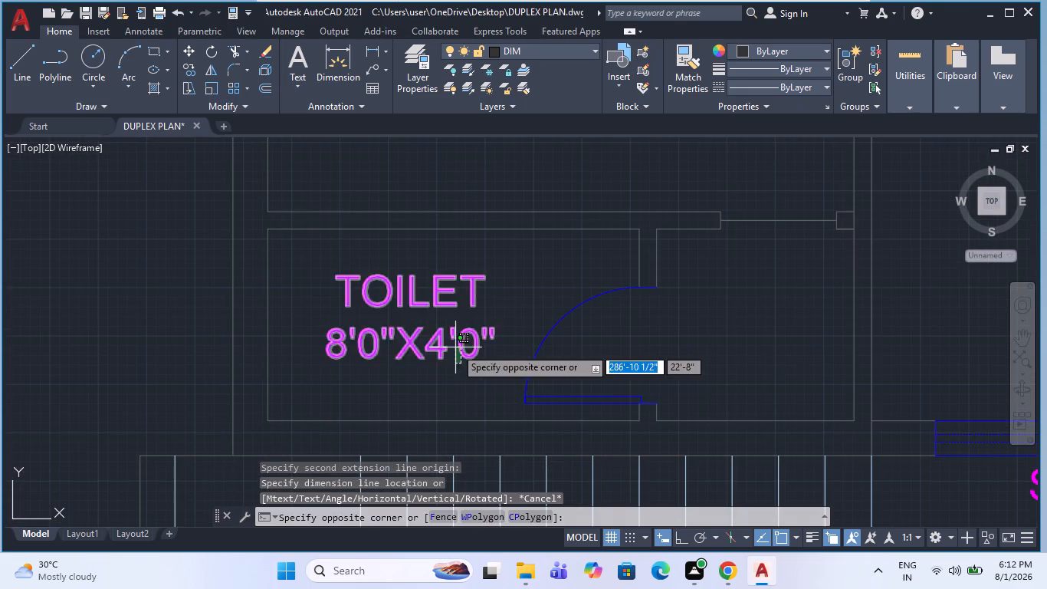
pyautogui.press('Escape')
pyautogui.doubleClick(463, 347)
pyautogui.moveTo(504, 347); pyautogui.dragTo(445, 357)
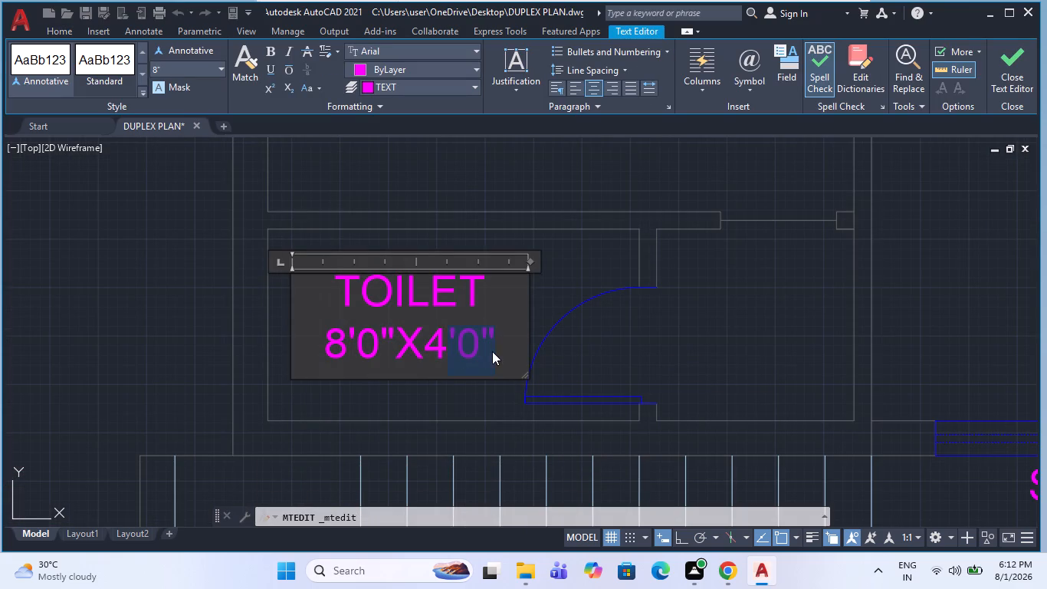
pyautogui.click(492, 351)
pyautogui.moveTo(496, 348); pyautogui.dragTo(461, 361)
pyautogui.press('1')
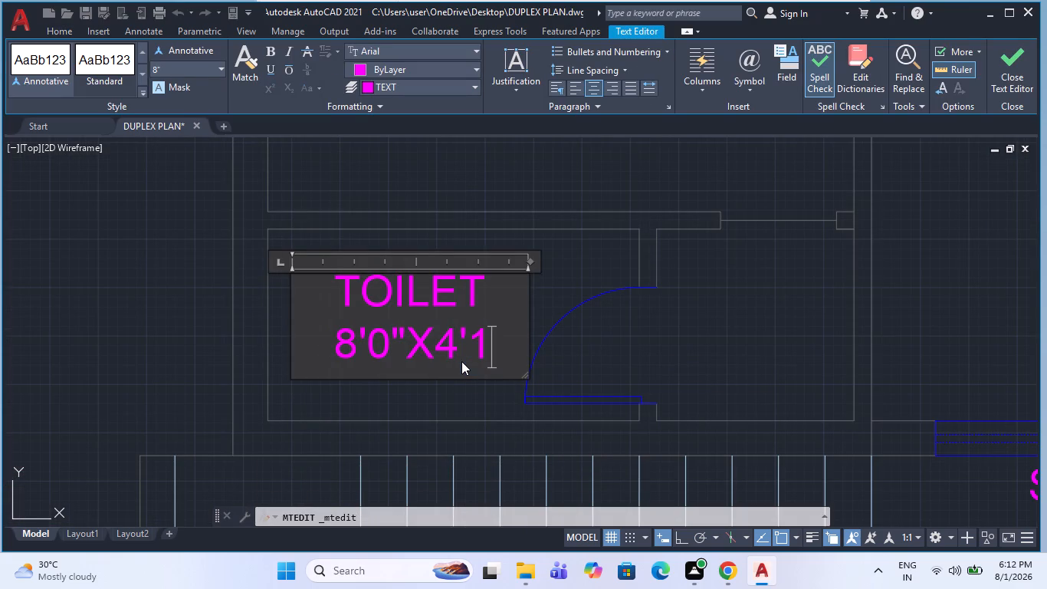
pyautogui.press('space')
pyautogui.write('1/2"')
pyautogui.press('Left')
pyautogui.press('Left')
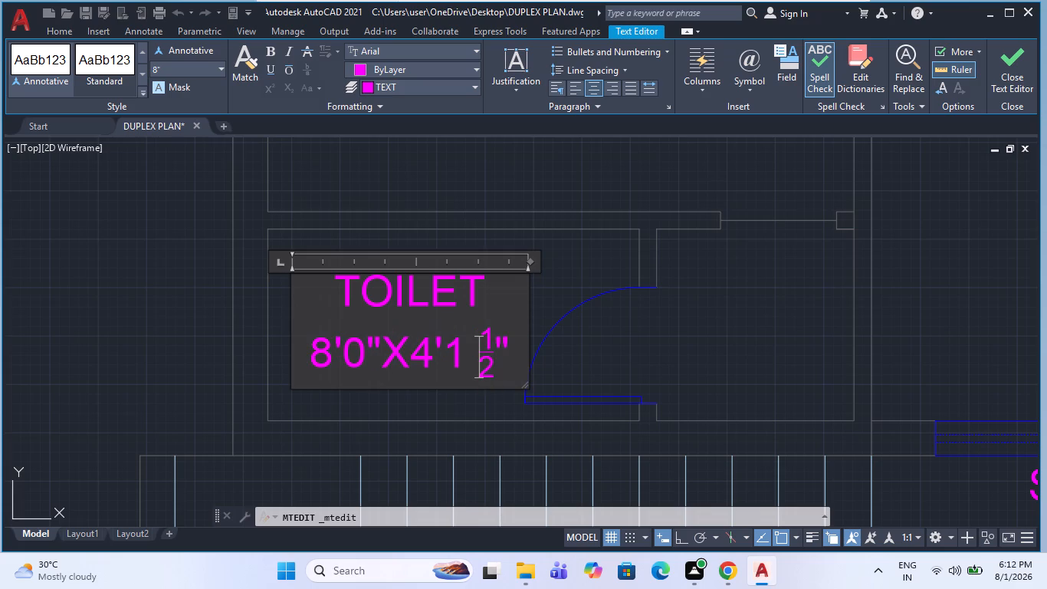
pyautogui.press('BackSpace')
pyautogui.click(565, 271)
pyautogui.press('Escape')
pyautogui.scroll(-2, 256, 341)
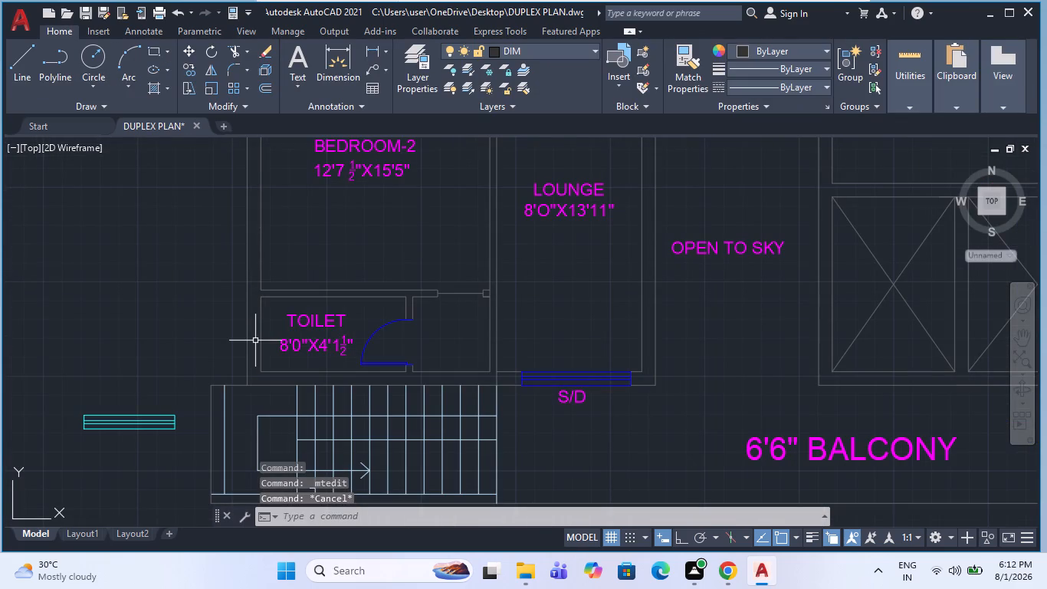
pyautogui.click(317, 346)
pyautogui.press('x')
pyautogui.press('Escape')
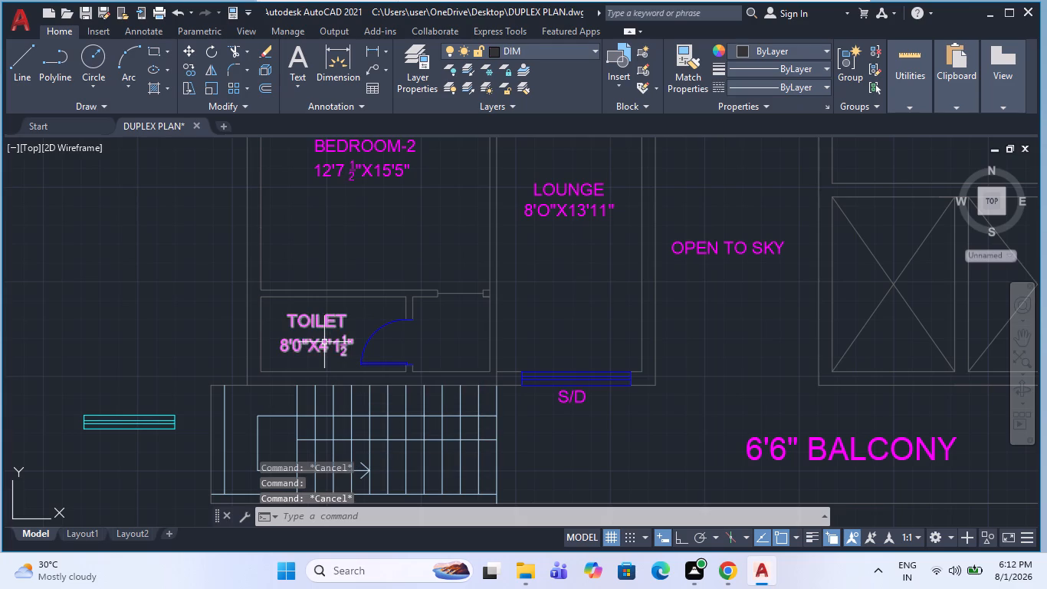
# Copy the TOILET label into the eastern compartment south of BEDROOM-2.
pyautogui.click(324, 342)
pyautogui.write('CO')
pyautogui.press('space')
pyautogui.click(322, 344)
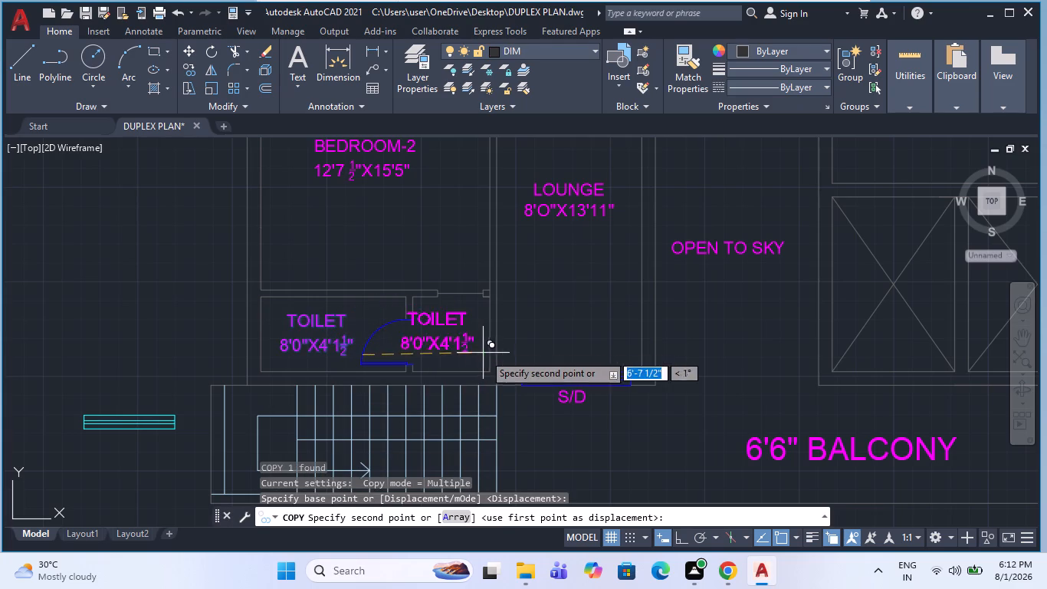
pyautogui.scroll(2, 484, 354)
pyautogui.click(501, 357)
pyautogui.press('Escape')
# Replace the room name in the eastern compartment's label with DRESSUP.
pyautogui.doubleClick(437, 340)
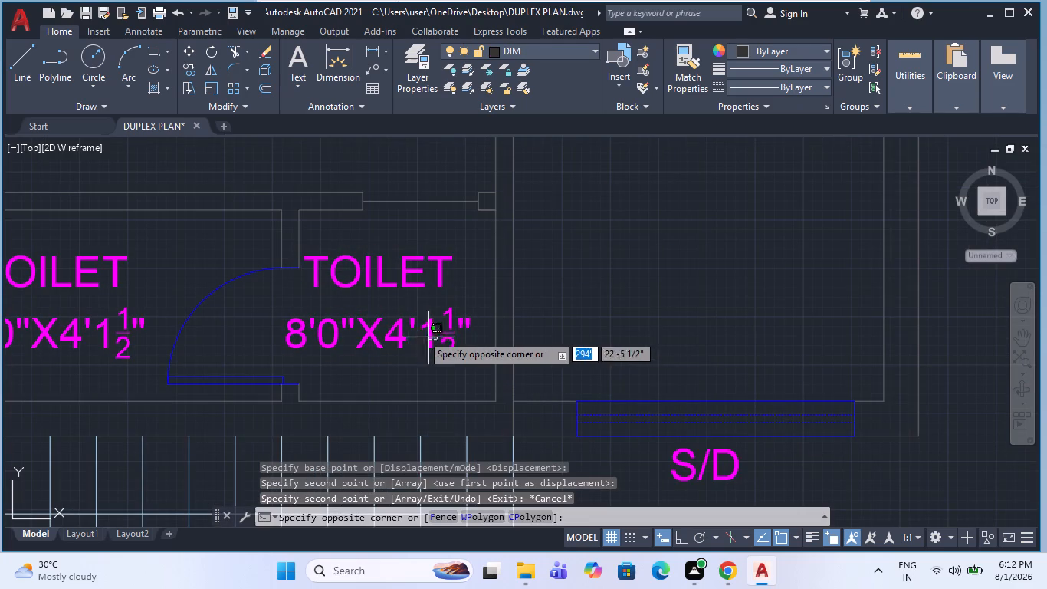
pyautogui.doubleClick(408, 327)
pyautogui.doubleClick(441, 274)
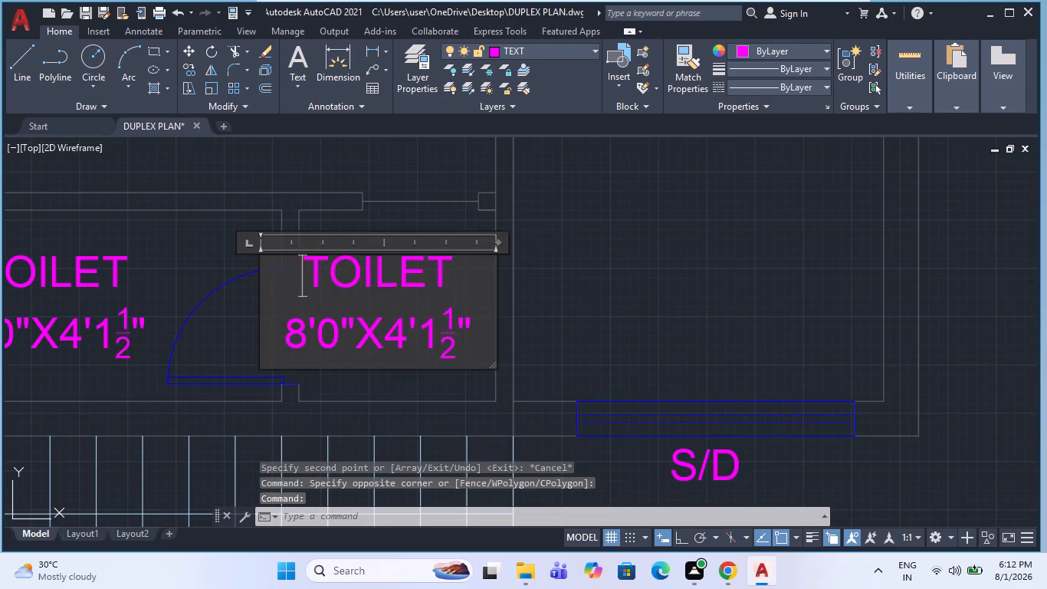
pyautogui.moveTo(451, 278); pyautogui.dragTo(300, 285)
pyautogui.write('DRESS')
pyautogui.write('UO')
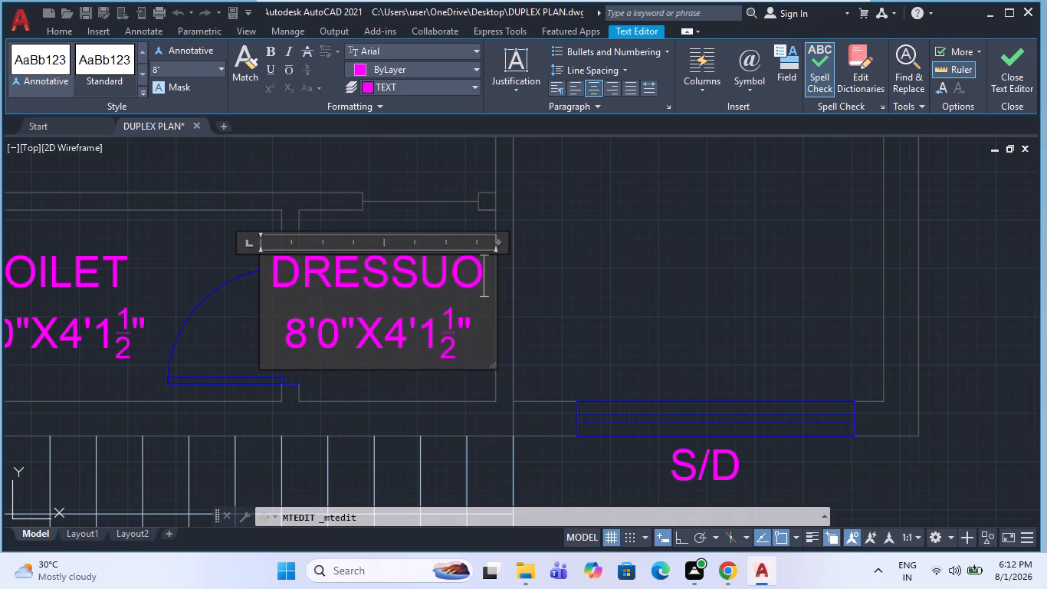
pyautogui.press('BackSpace')
pyautogui.press('p')
pyautogui.click(300, 458)
pyautogui.press('Escape')
pyautogui.scroll(-1, 294, 383)
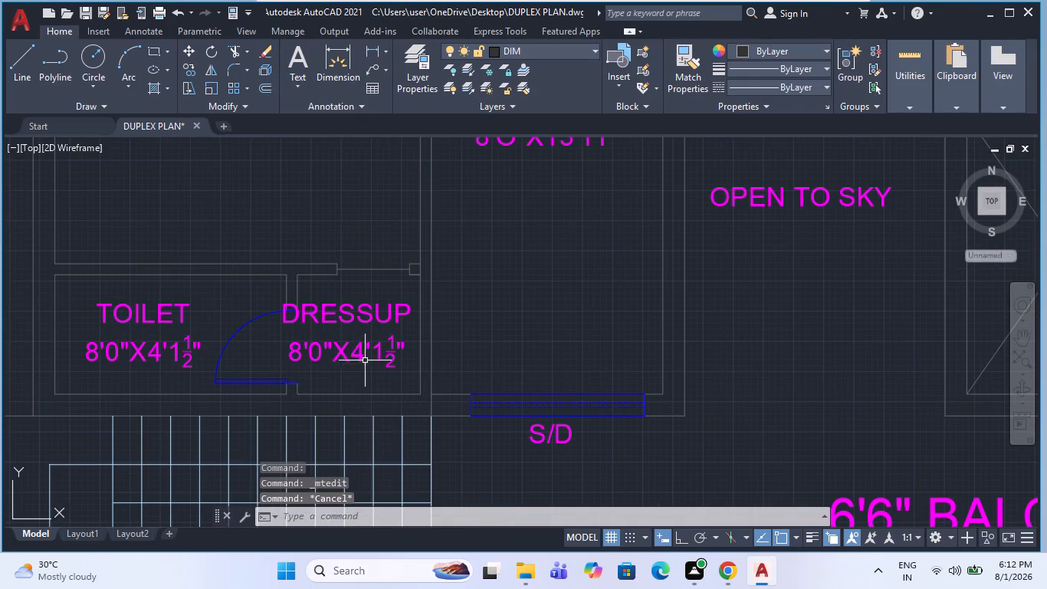
# Set the text height of the whole DRESSUP label south of BEDROOM-2 to 6".
pyautogui.press('Escape')
pyautogui.click(366, 360)
pyautogui.doubleClick(357, 352)
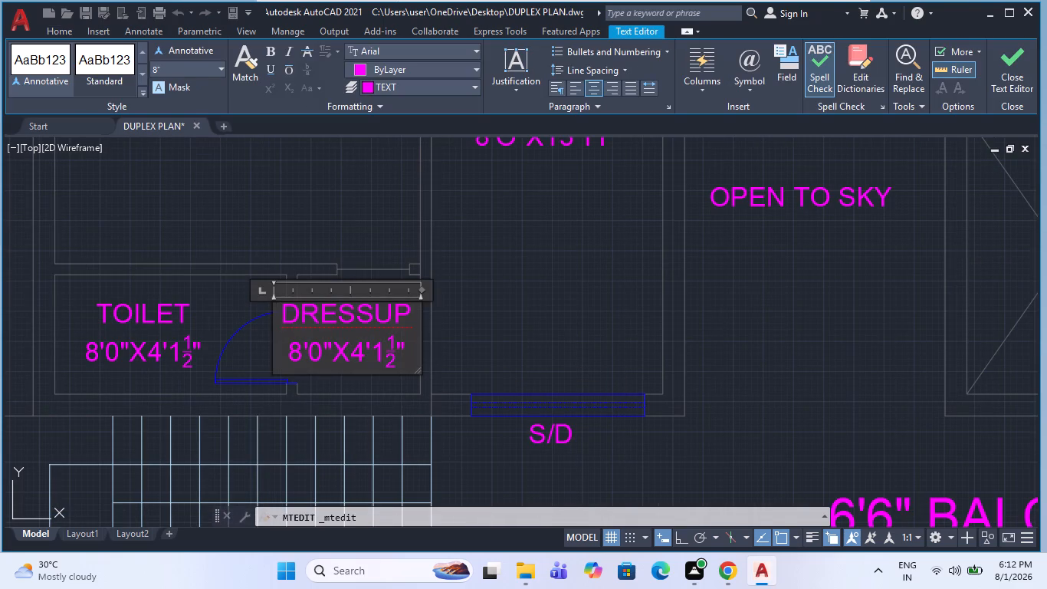
pyautogui.hotkey('ctrl', 'a')
pyautogui.press('6')
pyautogui.press('Return')
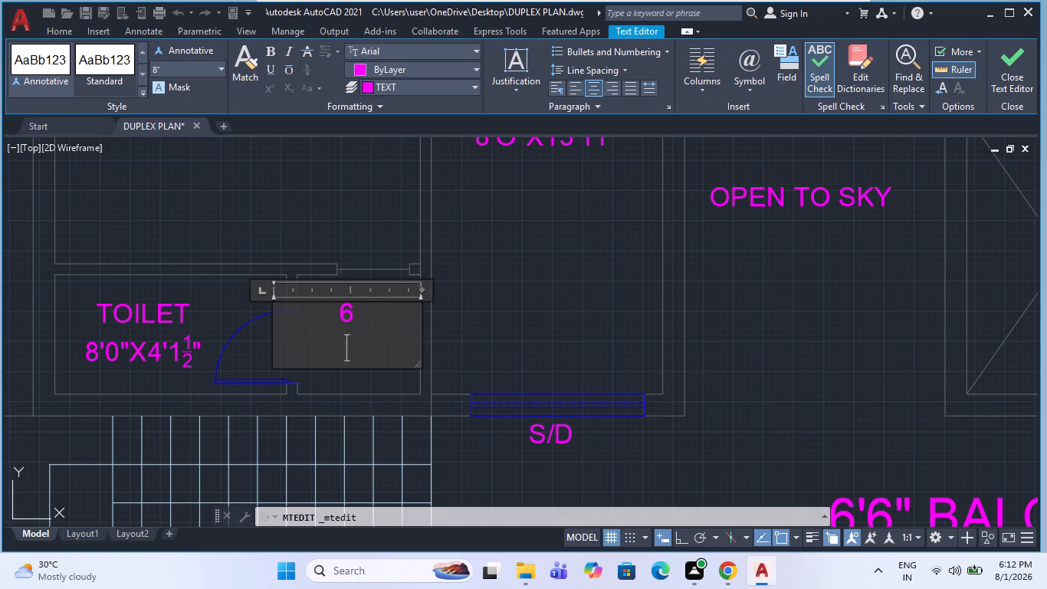
pyautogui.hotkey('ctrl', 'z')
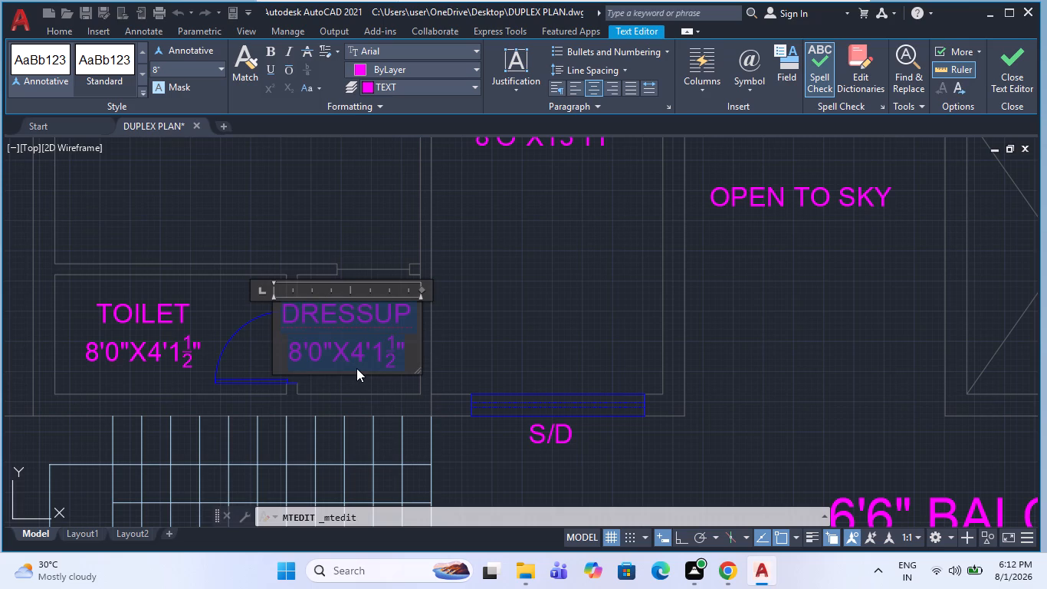
pyautogui.click(185, 70)
pyautogui.press('6')
pyautogui.press('Return')
pyautogui.click(316, 219)
pyautogui.press('Escape')
# Move the DRESSUP label slightly southeast so it sits clear of the toilet door and inside its compartment.
pyautogui.click(377, 354)
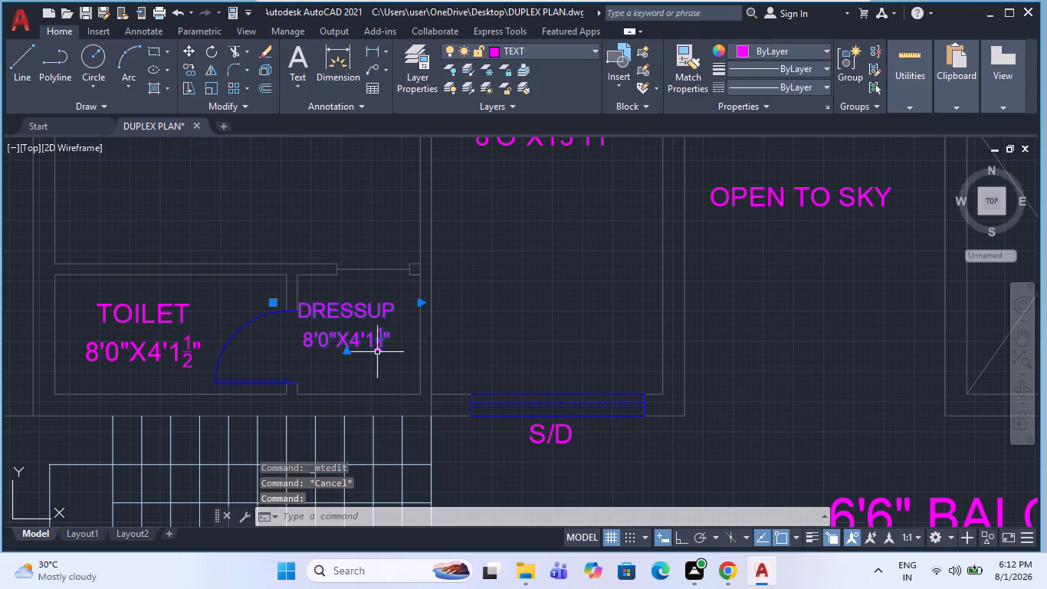
pyautogui.scroll(-1, 336, 325)
pyautogui.press('m')
pyautogui.press('space')
pyautogui.click(450, 321)
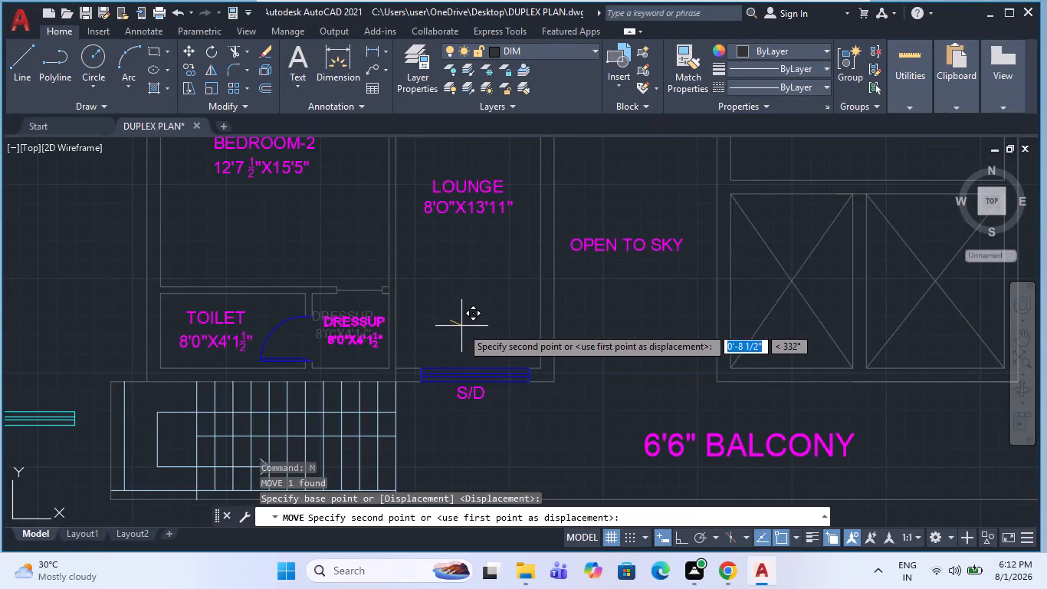
pyautogui.click(458, 330)
pyautogui.press('Escape')
pyautogui.scroll(-2, 310, 387)
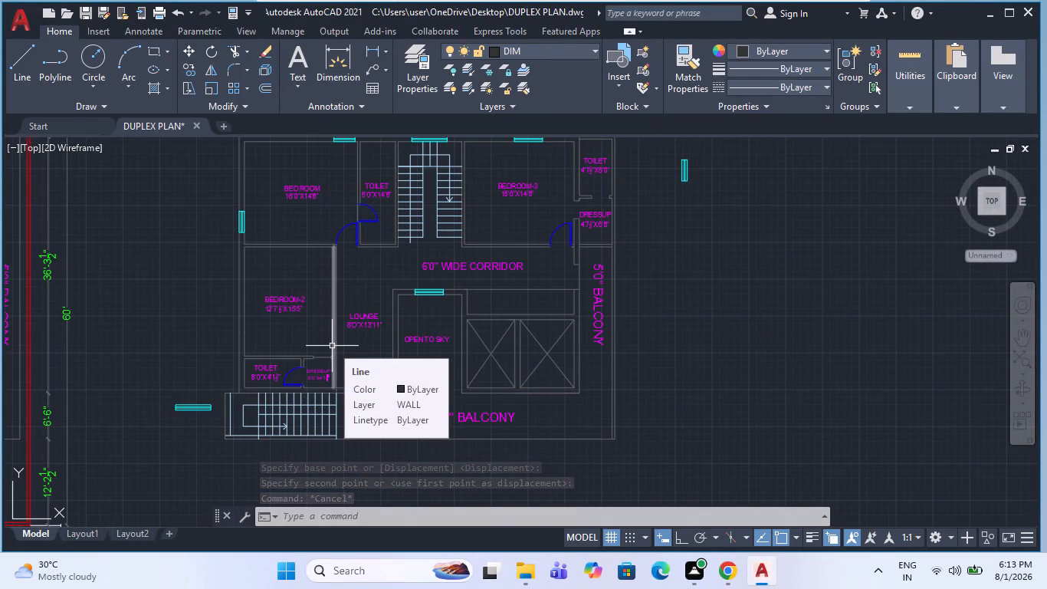
# Draw a door jamb line across the wall between BEDROOM-2 and LOUNGE, 4.5" north of the partition corner by DRESSUP.
pyautogui.scroll(5, 324, 355)
pyautogui.press('Escape')
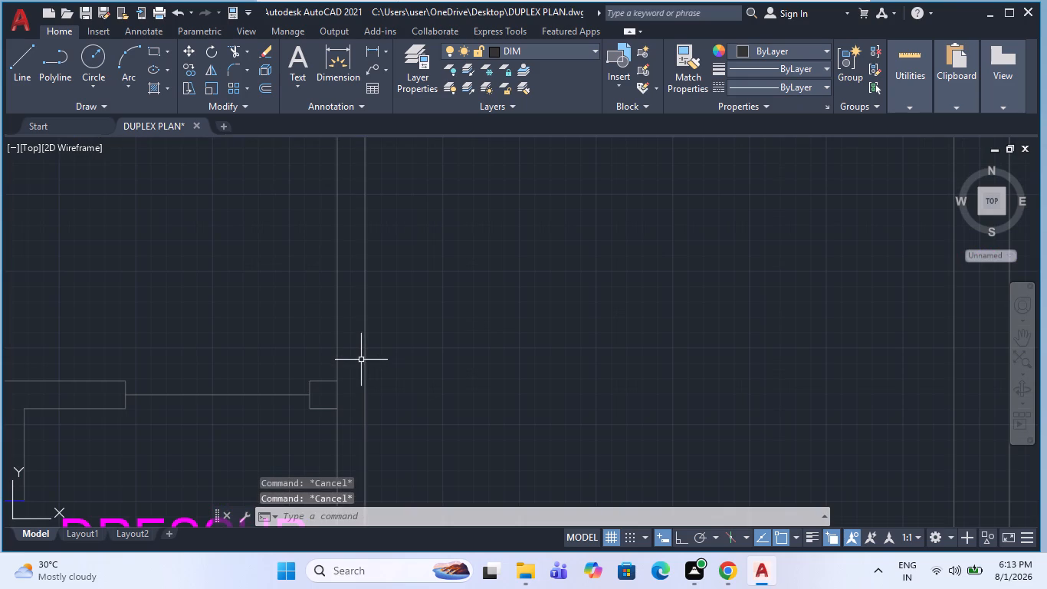
pyautogui.press('l')
pyautogui.press('space')
pyautogui.click(333, 380)
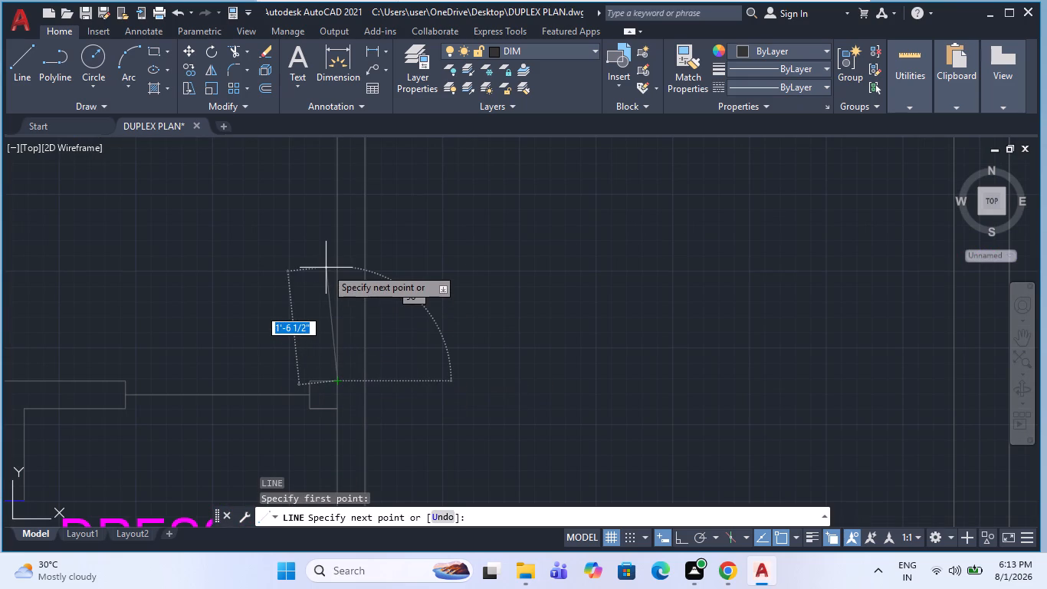
pyautogui.press('F6')
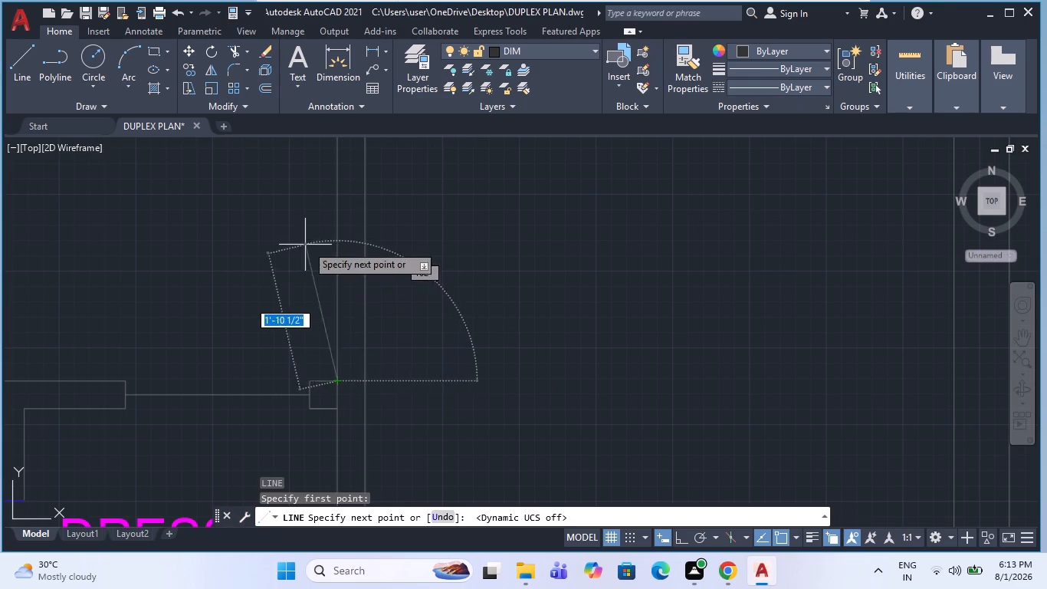
pyautogui.click(678, 536)
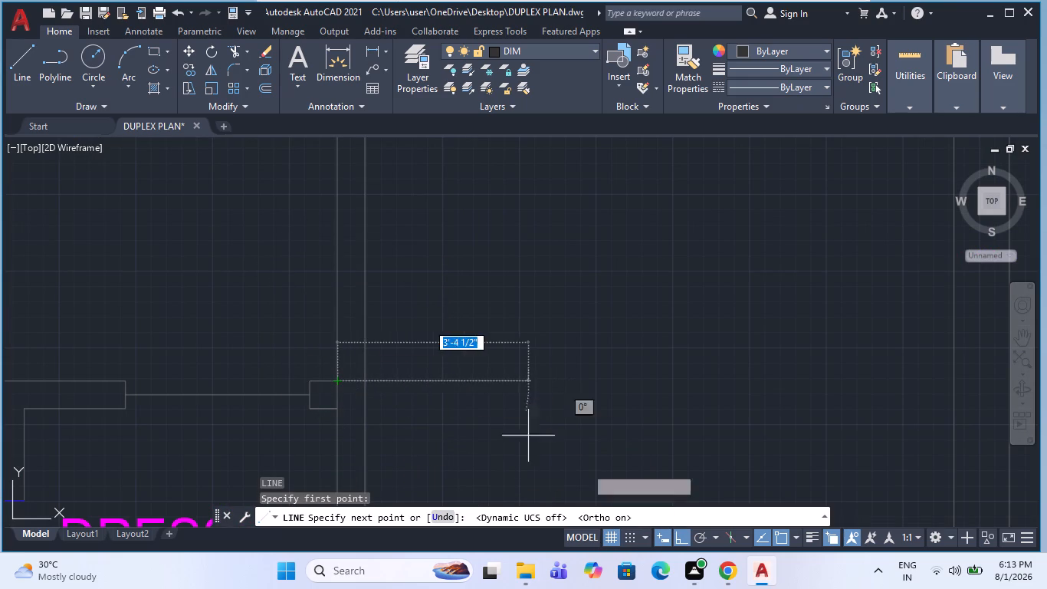
pyautogui.write('4.5')
pyautogui.press('Return')
pyautogui.click(368, 357)
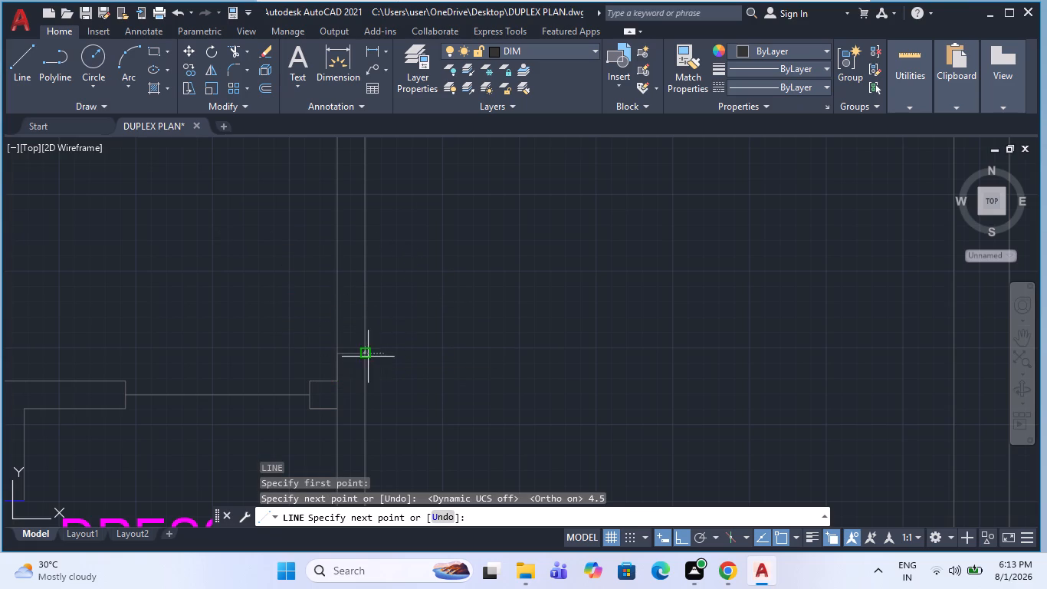
pyautogui.press('Escape')
# Offset the jamb line 3' to the north to mark the other side of the BEDROOM-2 door opening.
pyautogui.press('o')
pyautogui.press('space')
pyautogui.write('3')
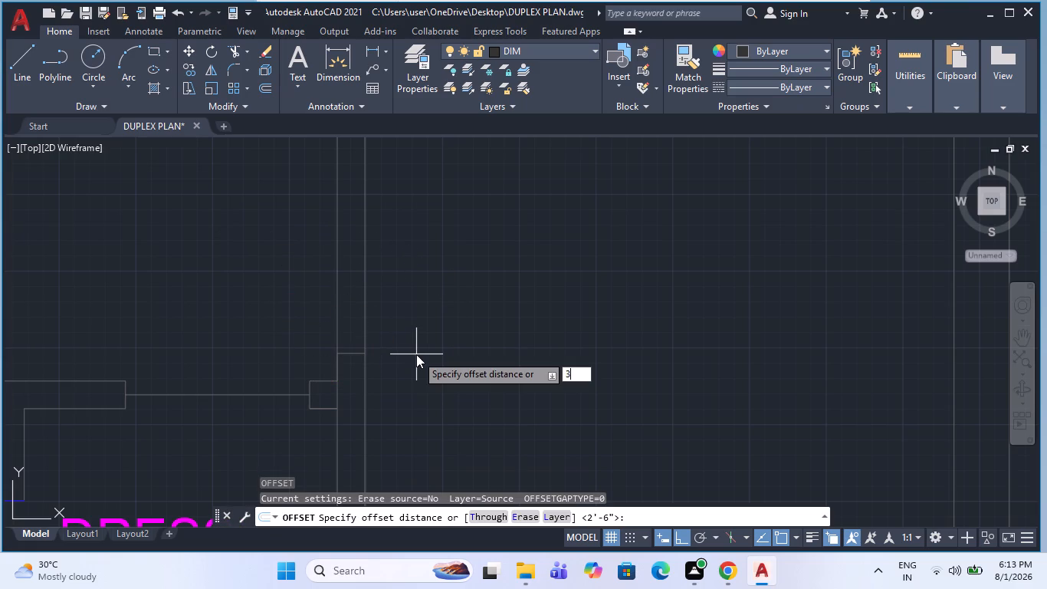
pyautogui.press("'")
pyautogui.press('Return')
pyautogui.click(359, 354)
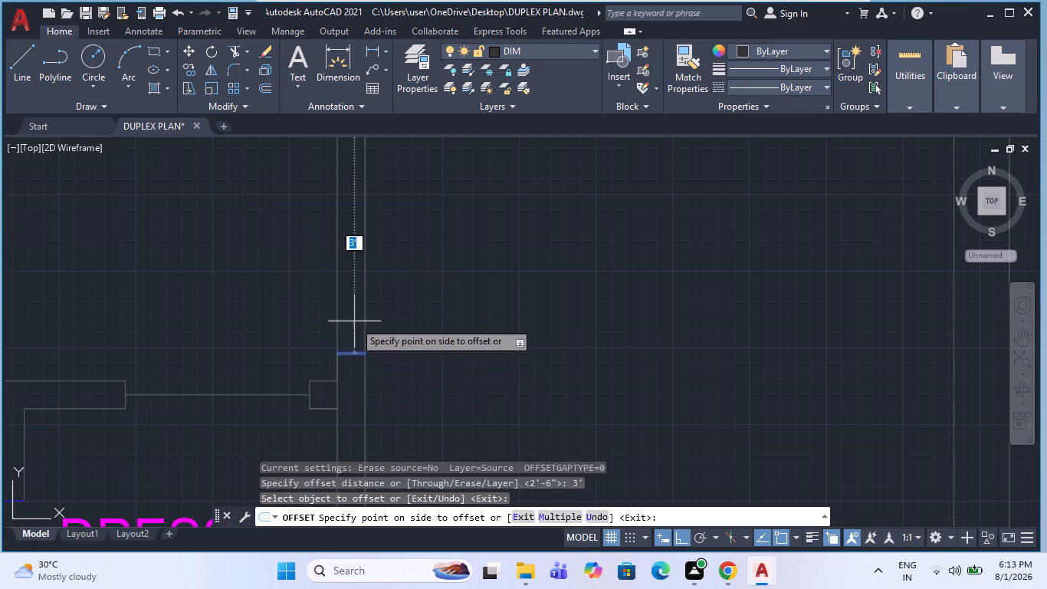
pyautogui.click(348, 243)
pyautogui.press('Escape')
# Trim both wall faces between the two jamb lines to open the doorway between BEDROOM-2 and LOUNGE.
pyautogui.scroll(-3, 367, 333)
pyautogui.press('Escape')
pyautogui.press('t')
pyautogui.press('r')
pyautogui.press('space')
pyautogui.moveTo(392, 306); pyautogui.dragTo(323, 314)
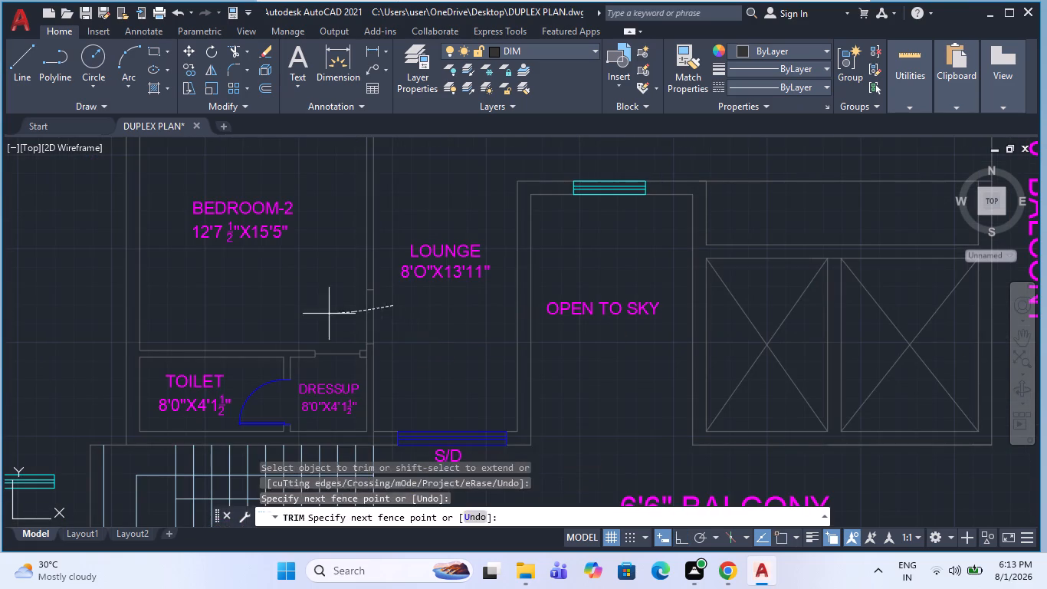
pyautogui.moveTo(323, 314); pyautogui.dragTo(314, 314)
pyautogui.press('Escape')
# Trim the wall line segment where the short partition stub north of DRESSUP meets the BEDROOM-2 east wall.
pyautogui.scroll(-2, 307, 345)
pyautogui.press('Escape')
pyautogui.scroll(2, 346, 370)
pyautogui.scroll(3, 296, 330)
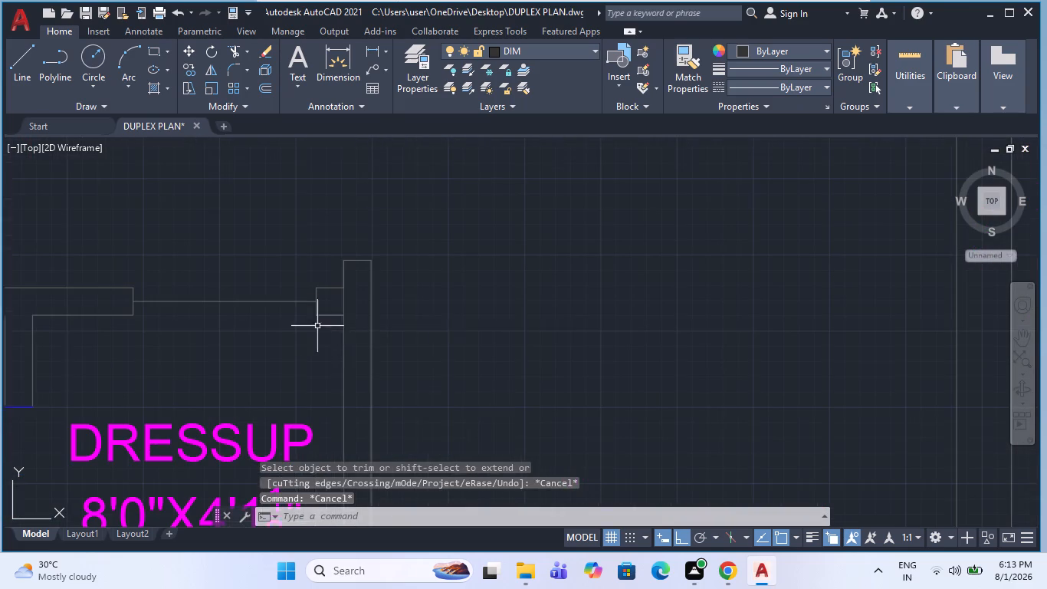
pyautogui.press('space')
pyautogui.click(343, 304)
pyautogui.press('Escape')
pyautogui.scroll(-3, 297, 332)
pyautogui.press('Escape')
# Copy the door of the 5'0"X14'6" toilet to just west of the DRESSUP opening beside BEDROOM-3.
pyautogui.scroll(-2, 429, 336)
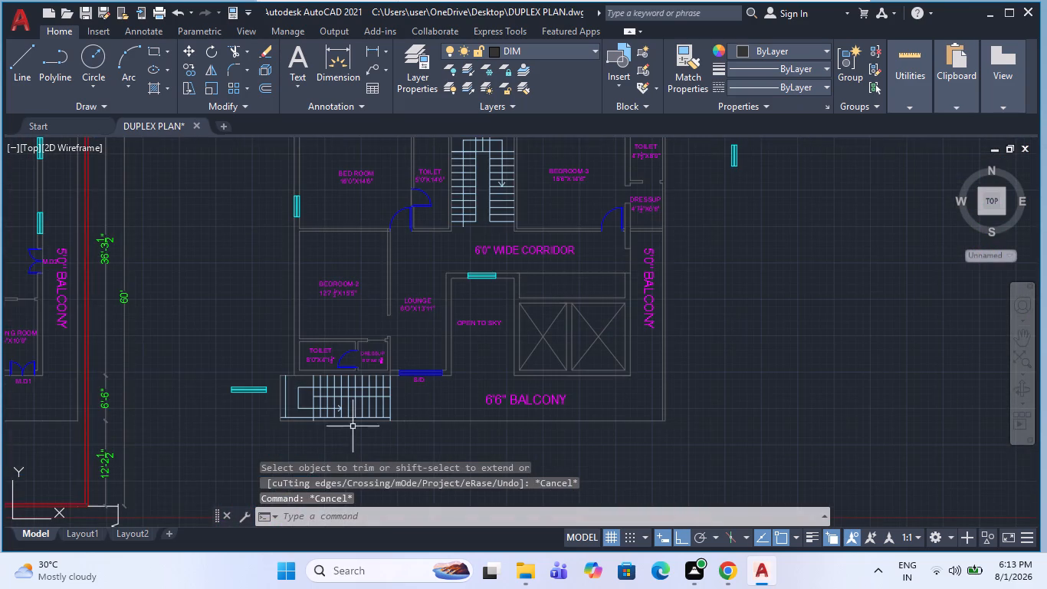
pyautogui.scroll(-1, 390, 386)
pyautogui.scroll(1, 425, 301)
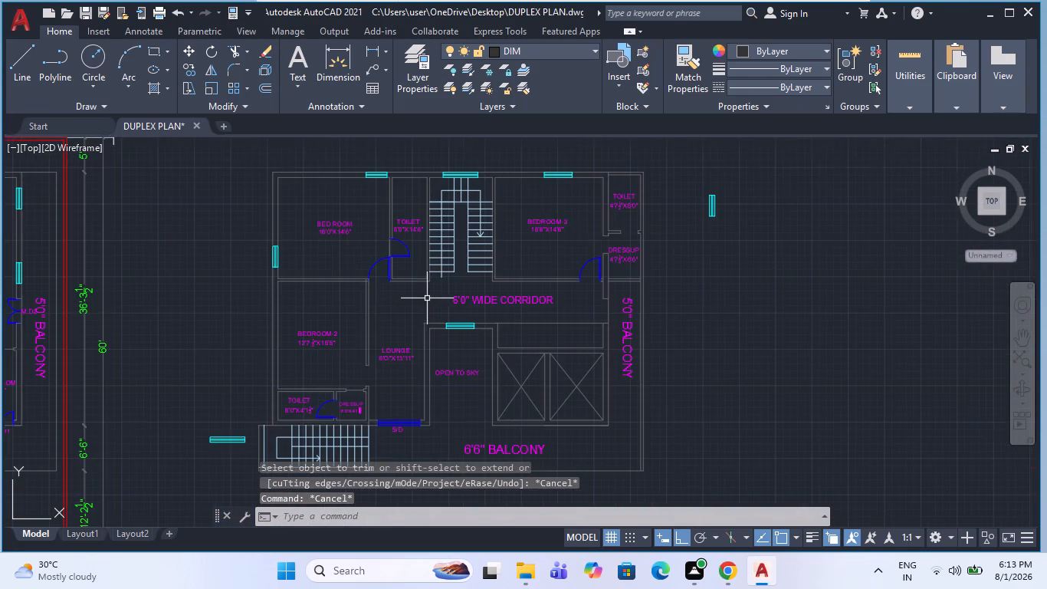
pyautogui.scroll(3, 611, 242)
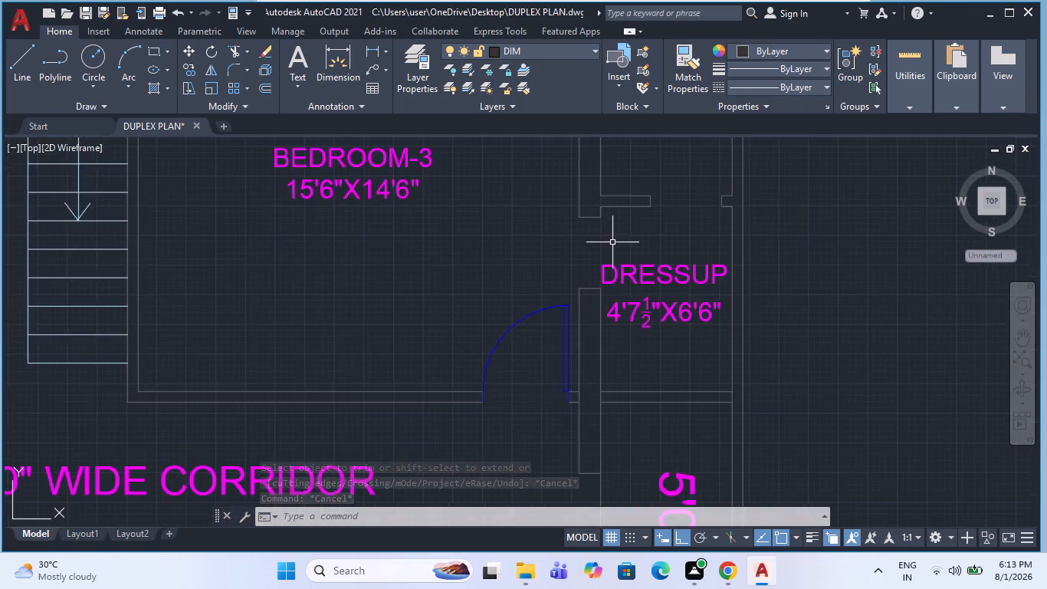
pyautogui.scroll(-2, 612, 242)
pyautogui.scroll(-1, 317, 320)
pyautogui.scroll(2, 290, 288)
pyautogui.click(290, 288)
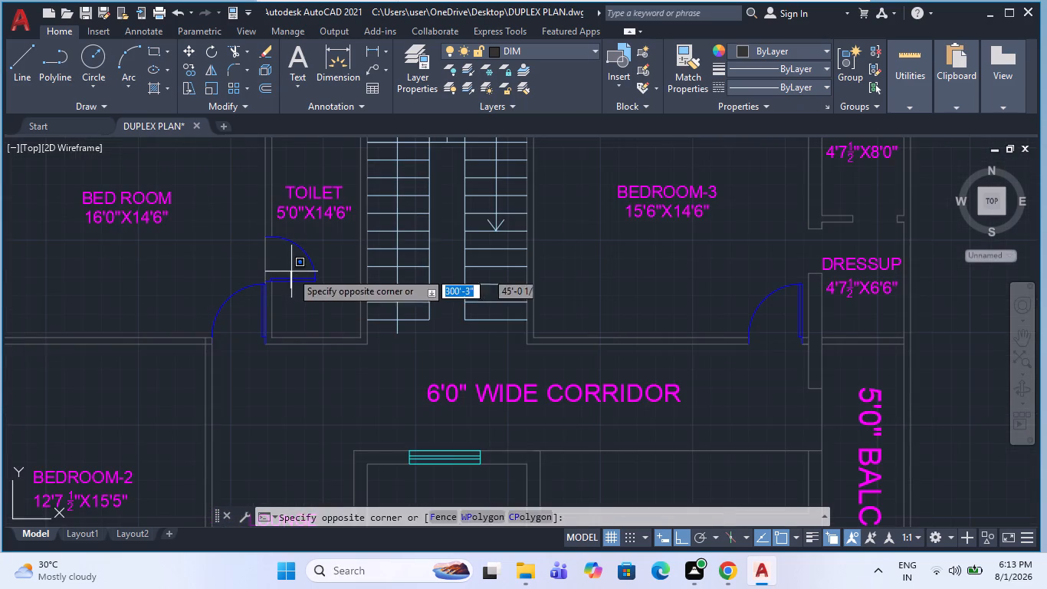
pyautogui.click(291, 271)
pyautogui.click(291, 281)
pyautogui.write('CO')
pyautogui.press('space')
pyautogui.scroll(2, 284, 292)
pyautogui.click(290, 268)
pyautogui.scroll(-2, 258, 311)
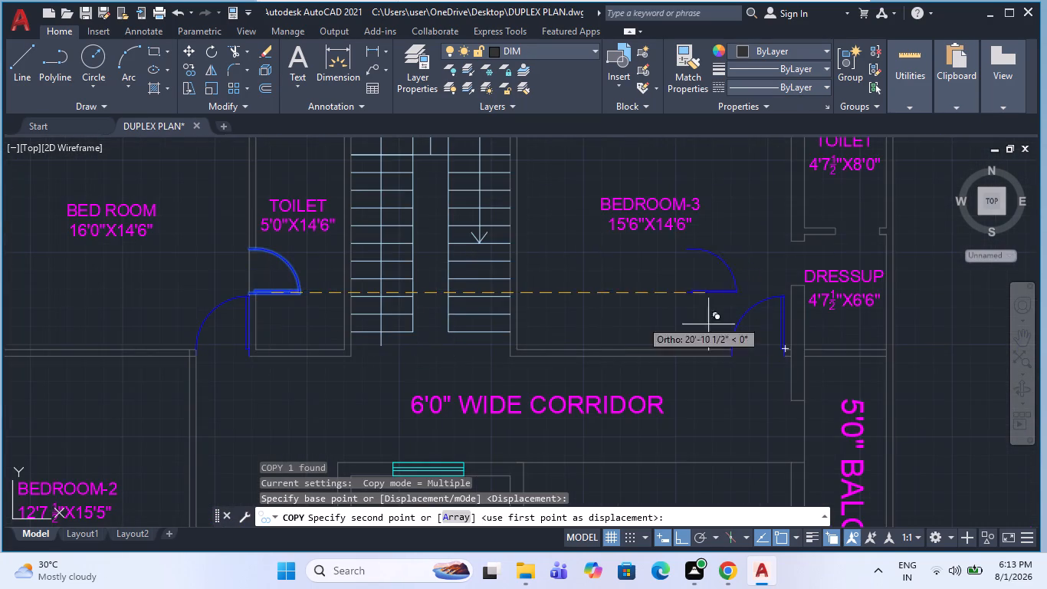
pyautogui.scroll(-2, 495, 308)
pyautogui.scroll(3, 614, 299)
pyautogui.click(573, 285)
pyautogui.press('Escape')
# Flip the copied door beside BEDROOM-3 so its leaf lies along the north side.
pyautogui.click(563, 257)
pyautogui.click(552, 209)
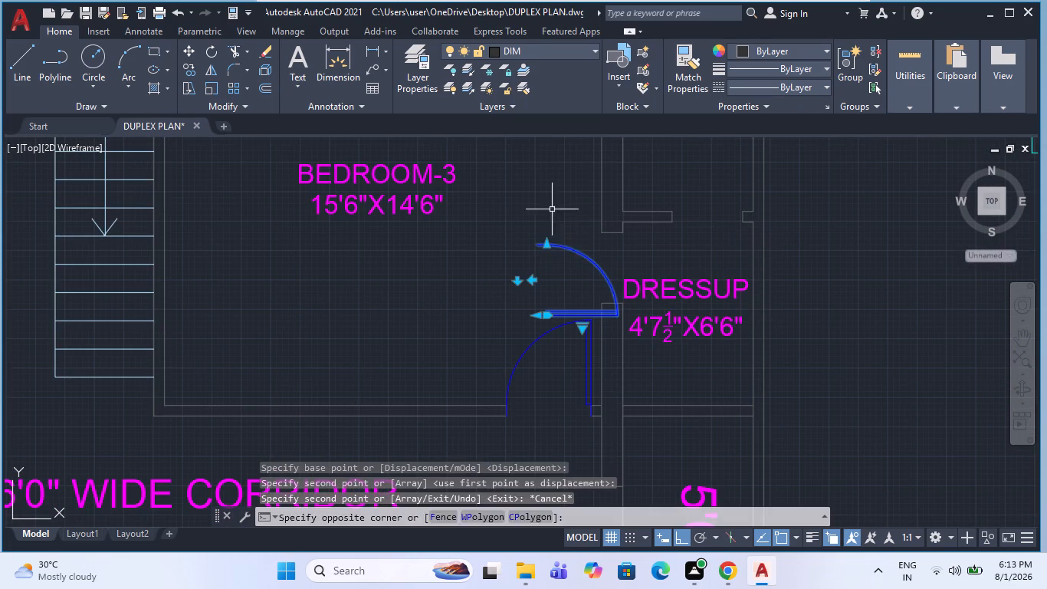
pyautogui.click(517, 281)
pyautogui.press('Escape')
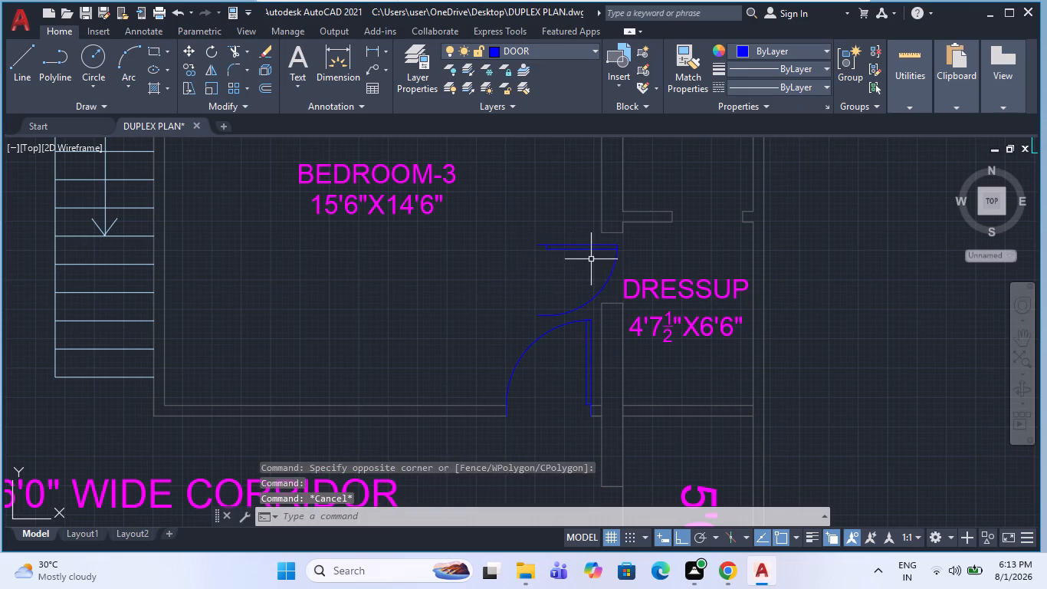
# Move the flipped door into the BEDROOM-3 to DRESSUP opening, seating its hinge corner on the northern jamb's west corner.
pyautogui.click(592, 258)
pyautogui.click(566, 235)
pyautogui.press('m')
pyautogui.press('space')
pyautogui.scroll(3, 542, 232)
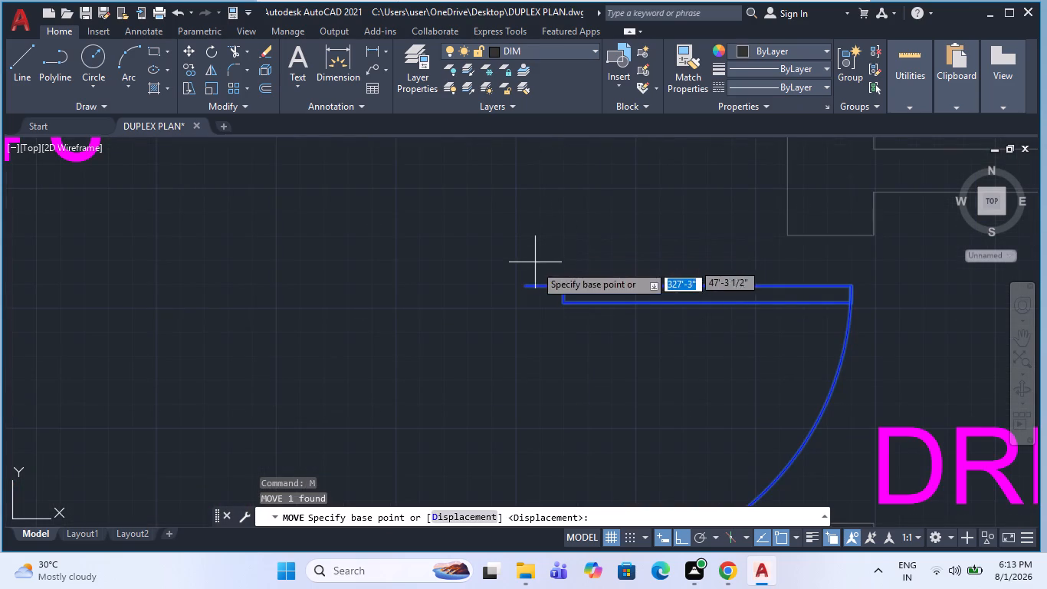
pyautogui.click(523, 285)
pyautogui.click(789, 232)
pyautogui.press('Escape')
pyautogui.scroll(-3, 515, 275)
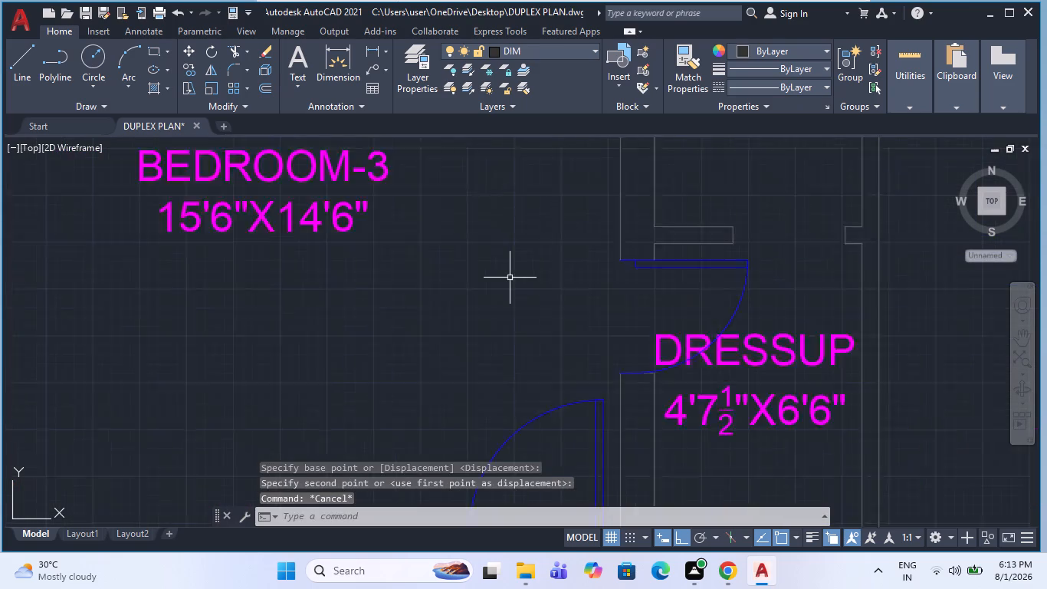
pyautogui.press('Escape')
# Copy the DRESSUP door straight north toward the opening of the 4'7 1/2"X8'0" toilet.
pyautogui.click(652, 279)
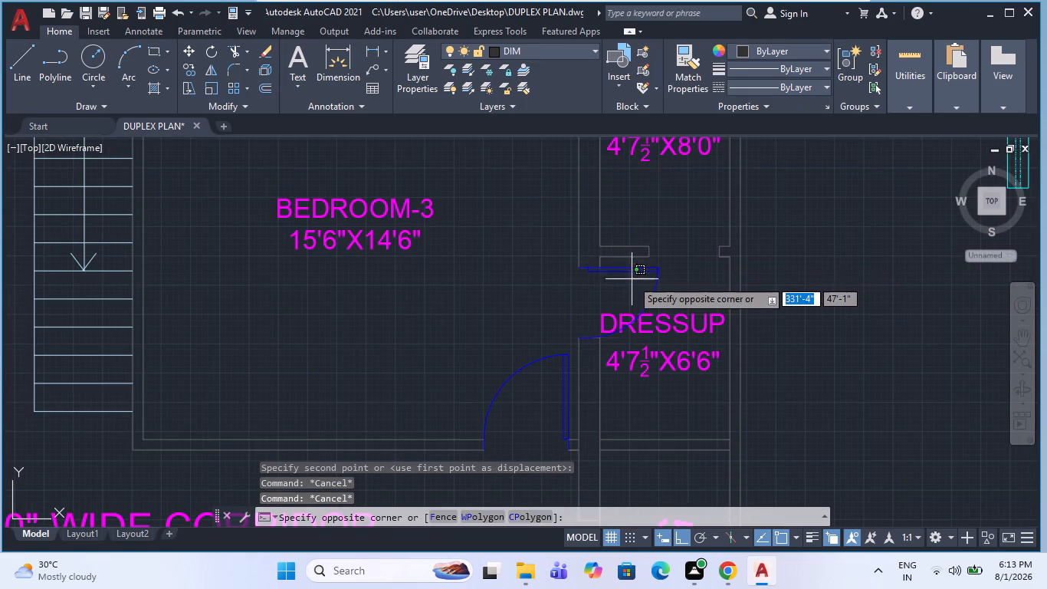
pyautogui.click(632, 271)
pyautogui.write('CO')
pyautogui.press('space')
pyautogui.click(632, 271)
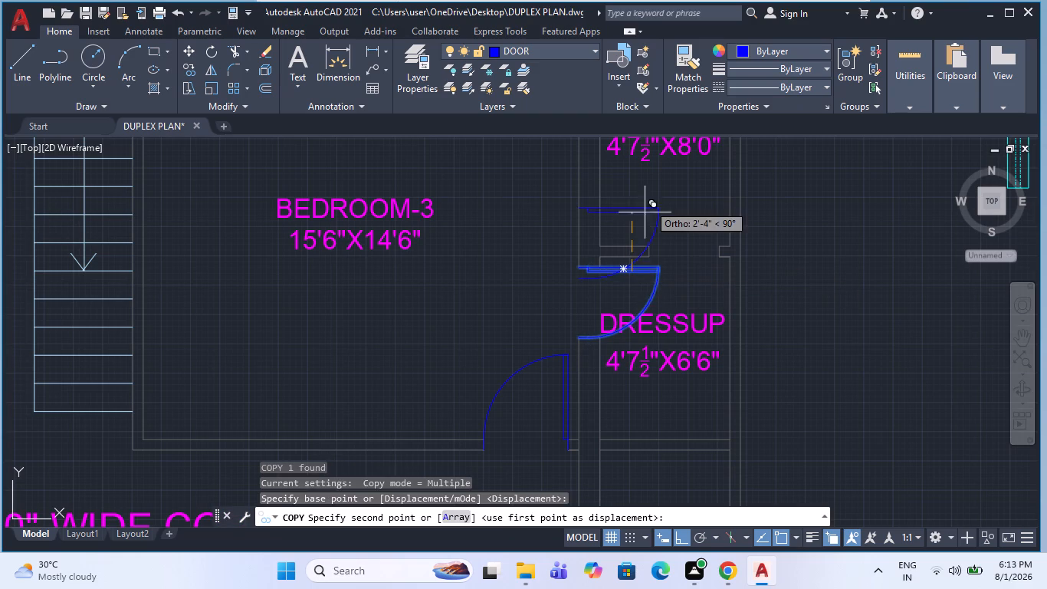
pyautogui.click(651, 196)
pyautogui.press('Escape')
# Rotate the copied door south of the TOILET label by 90° so its leaf stands vertical.
pyautogui.click(648, 222)
pyautogui.click(638, 209)
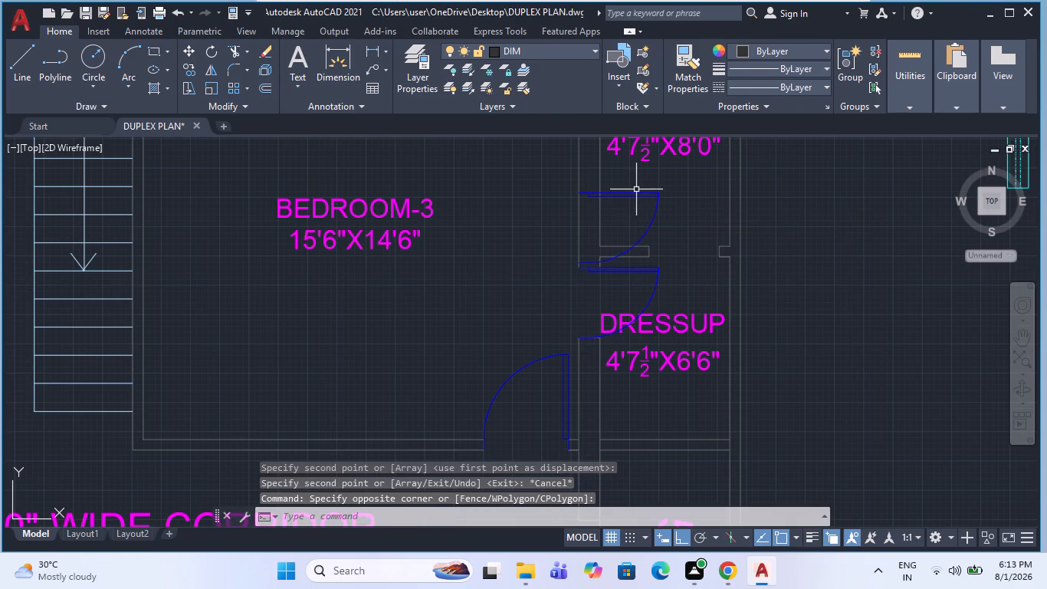
pyautogui.click(635, 189)
pyautogui.click(632, 196)
pyautogui.write('RO')
pyautogui.press('space')
pyautogui.click(621, 218)
pyautogui.scroll(-2, 625, 259)
pyautogui.scroll(2, 634, 186)
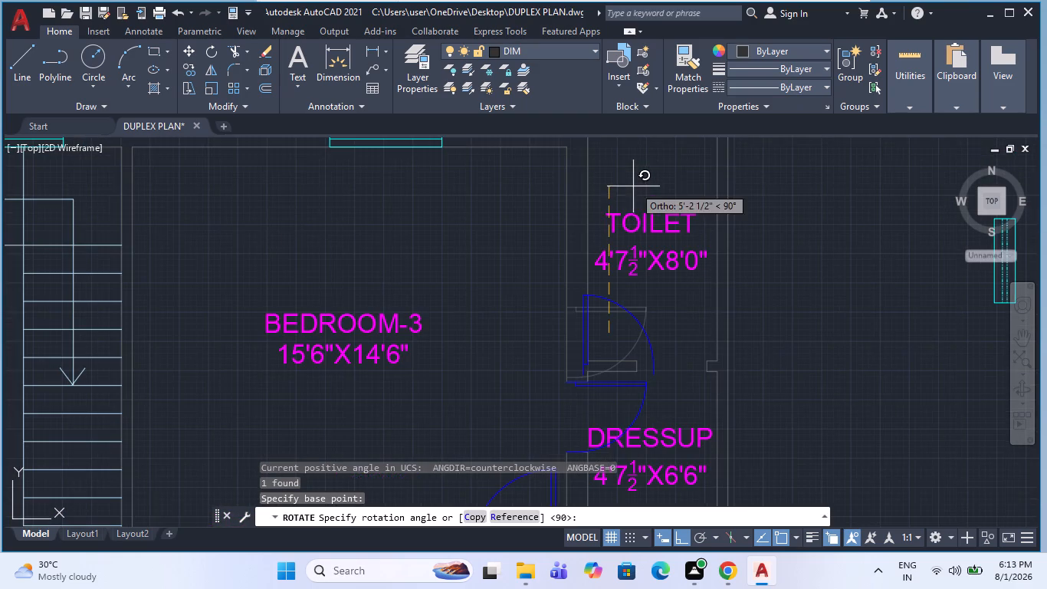
pyautogui.click(638, 182)
# Flip the rotated toilet door so its hinge is on the east side and it swings into the toilet.
pyautogui.click(644, 318)
pyautogui.click(642, 325)
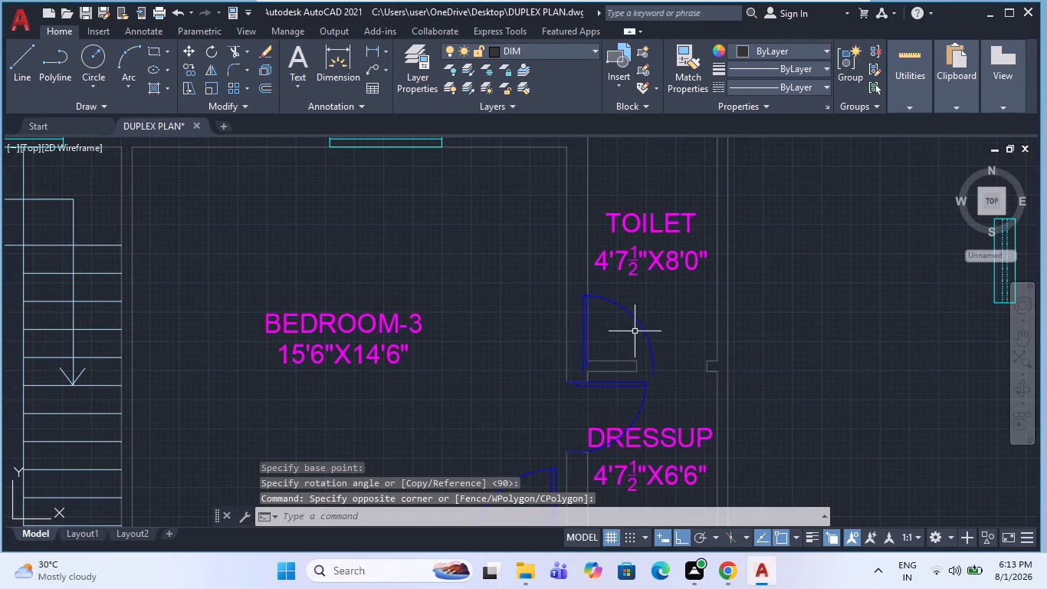
pyautogui.click(638, 321)
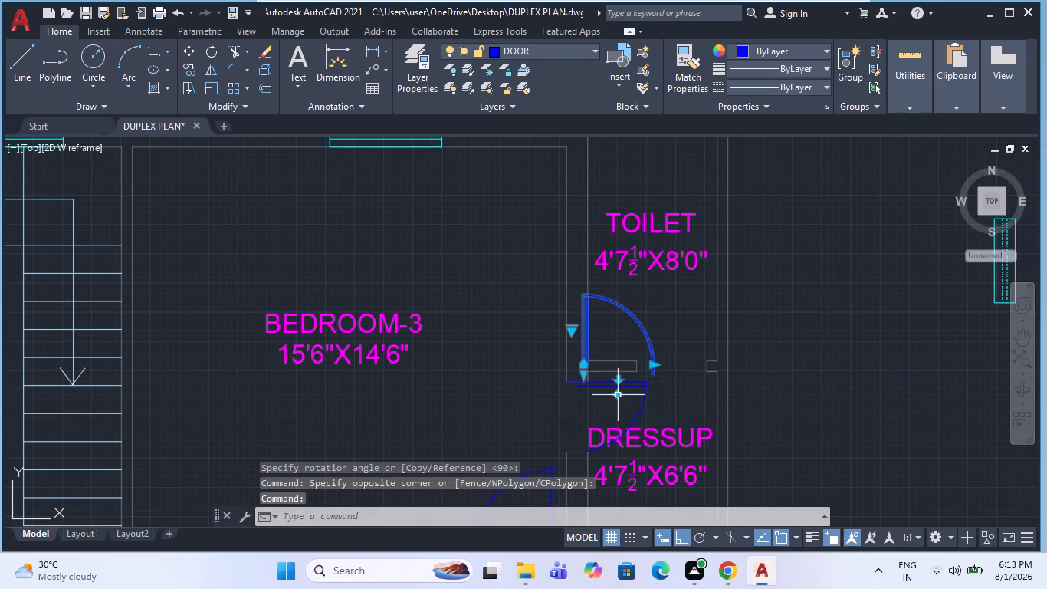
pyautogui.click(615, 398)
pyautogui.press('Escape')
# Move the toilet door into the opening between TOILET and DRESSUP, aligning its hinge corner with the eastern jamb.
pyautogui.click(658, 360)
pyautogui.click(643, 343)
pyautogui.press('m')
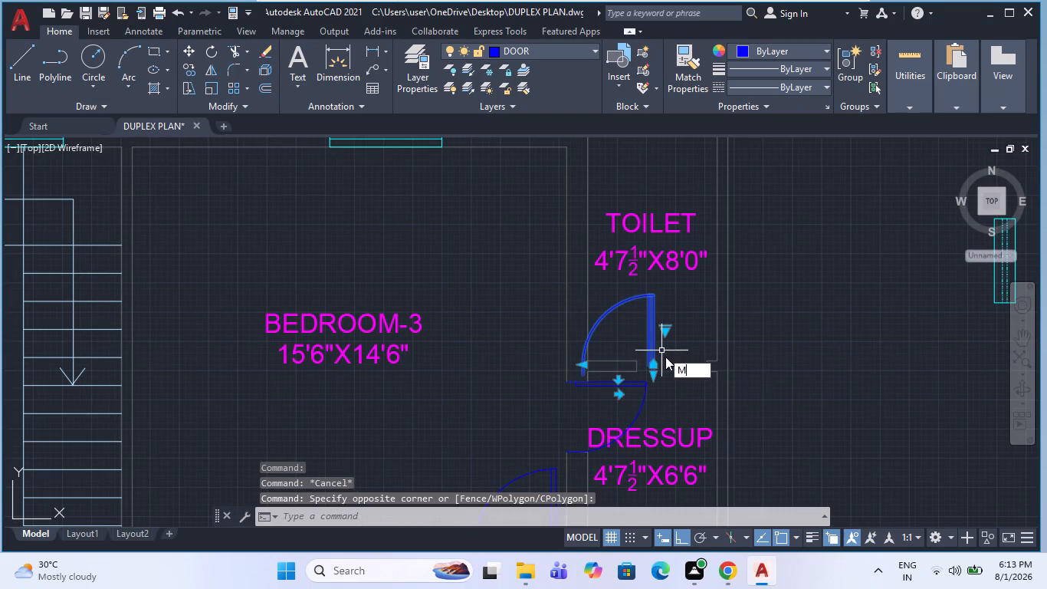
pyautogui.press('space')
pyautogui.scroll(2, 665, 357)
pyautogui.click(632, 407)
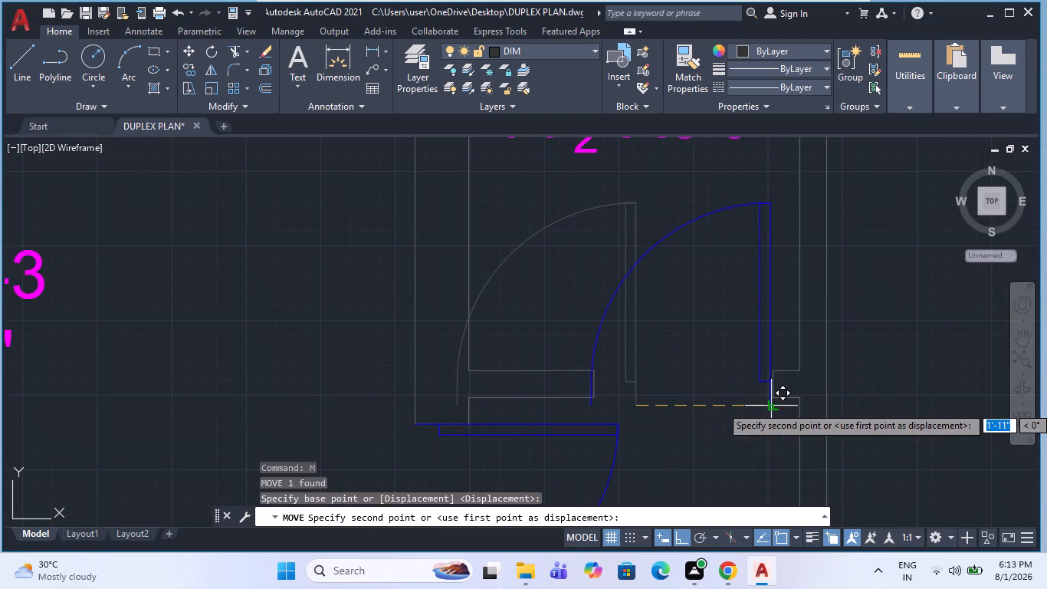
pyautogui.click(770, 397)
pyautogui.press('Escape')
pyautogui.scroll(-3, 624, 333)
pyautogui.press('Escape')
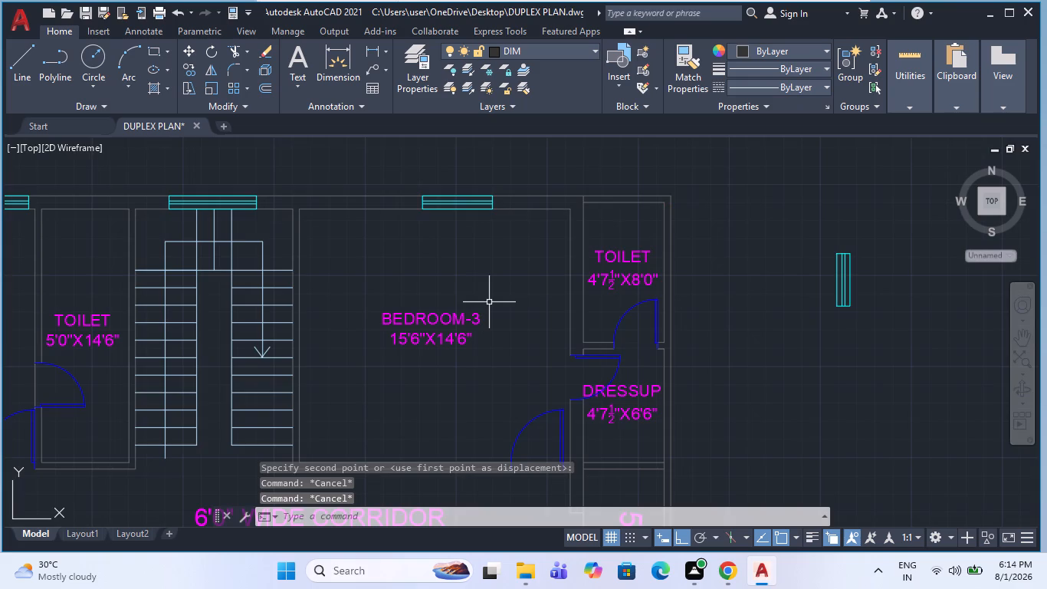
# Examine the copied bedroom floor and compare its doors, windows and labels with the original ground-floor plan.
pyautogui.moveTo(489, 302); pyautogui.dragTo(535, 239, button='middle')
pyautogui.scroll(-2, 520, 244)
pyautogui.moveTo(473, 361); pyautogui.dragTo(502, 306, button='middle')
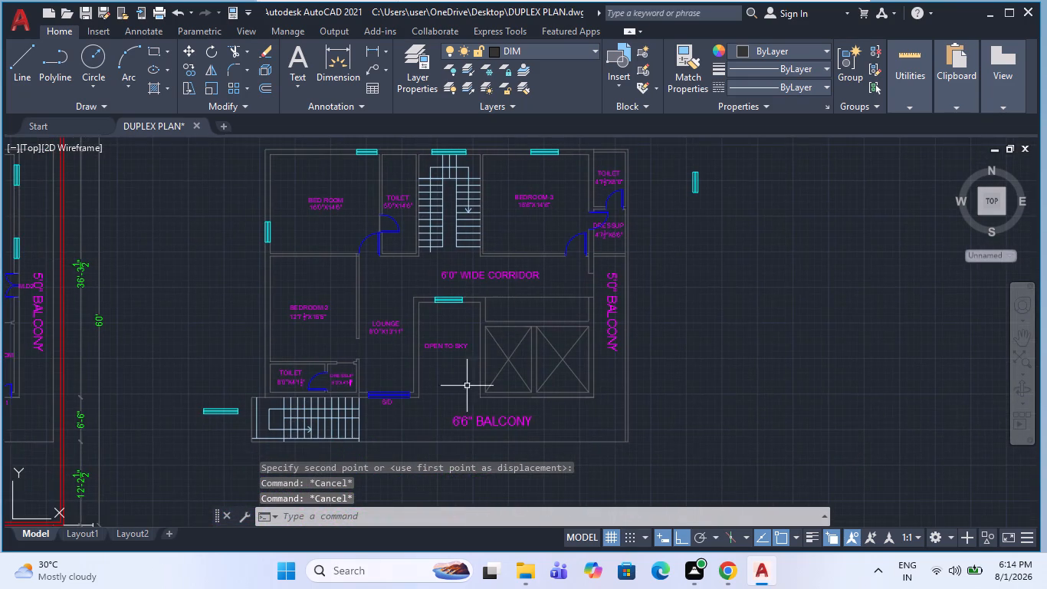
pyautogui.scroll(2, 443, 400)
pyautogui.moveTo(513, 362); pyautogui.dragTo(412, 362, button='middle')
pyautogui.scroll(-1, 417, 369)
pyautogui.press('Escape')
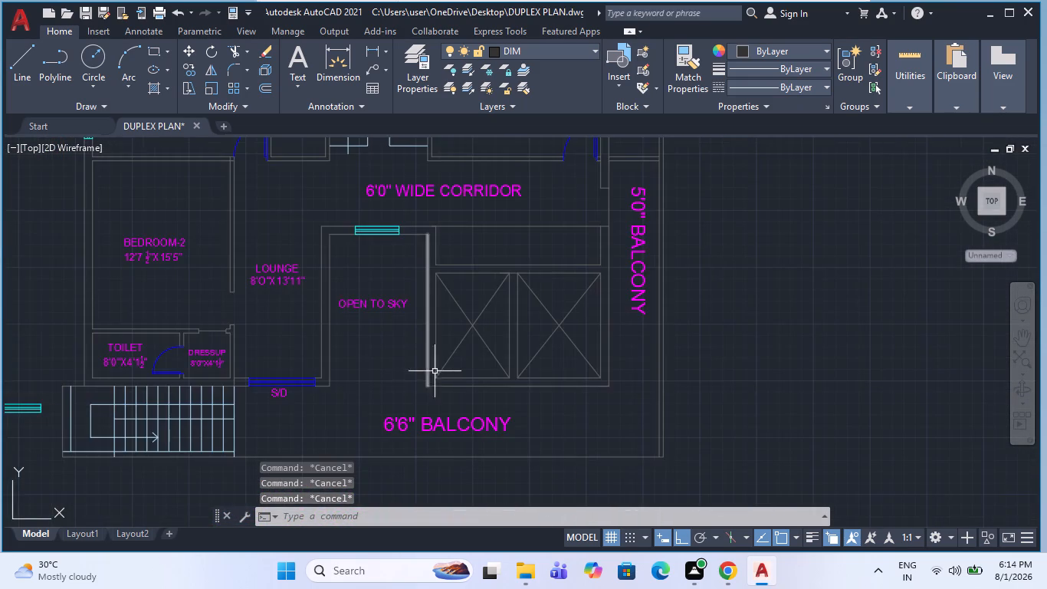
pyautogui.scroll(-1, 504, 351)
pyautogui.moveTo(402, 377); pyautogui.dragTo(578, 331, button='middle')
pyautogui.scroll(-2, 600, 334)
pyautogui.scroll(2, 327, 318)
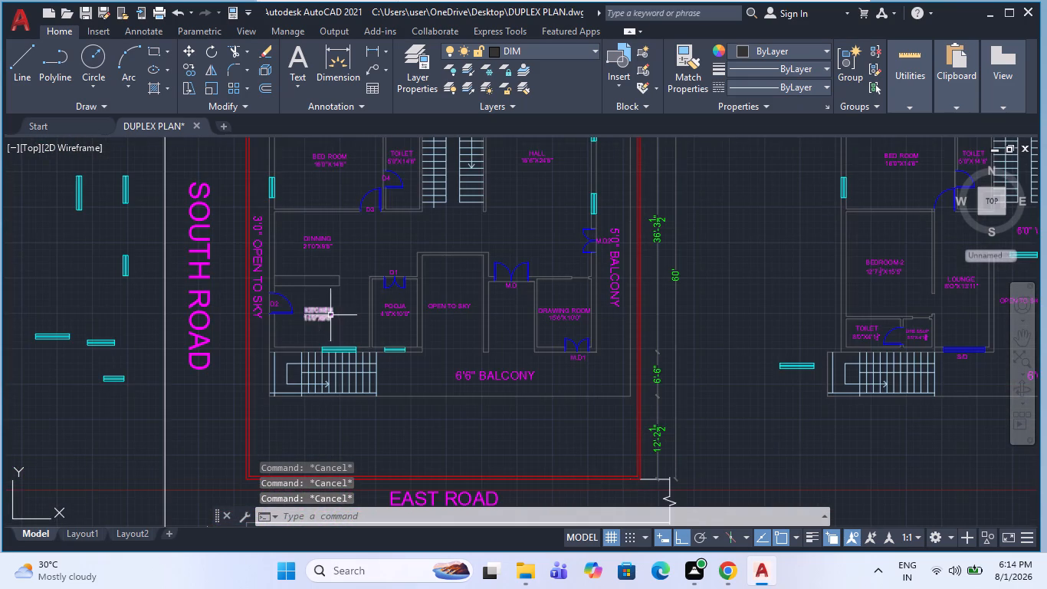
pyautogui.moveTo(309, 310); pyautogui.dragTo(314, 341, button='middle')
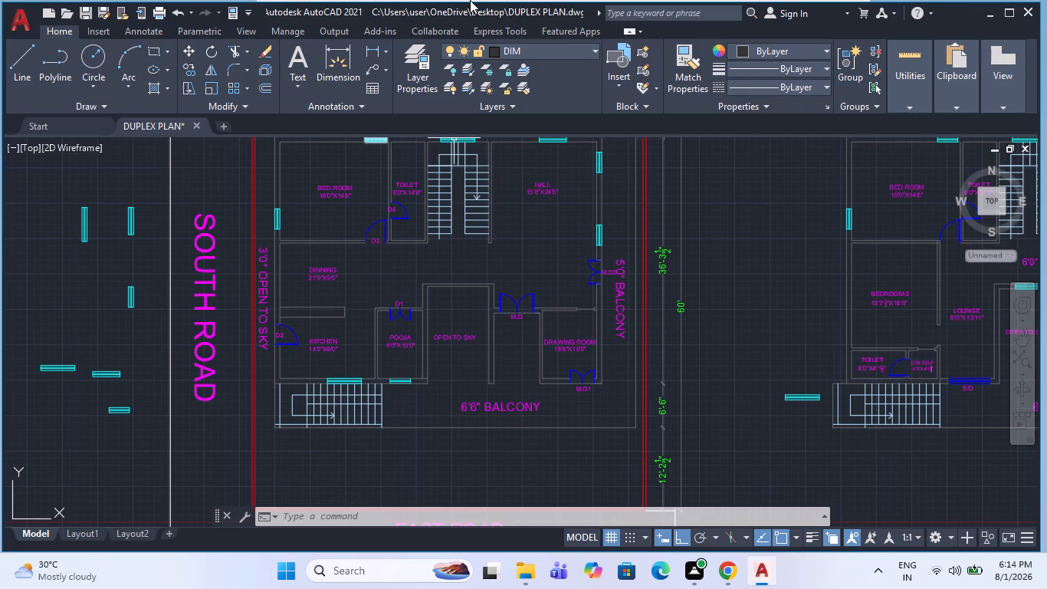
pyautogui.scroll(1, 340, 371)
pyautogui.scroll(-2, 364, 368)
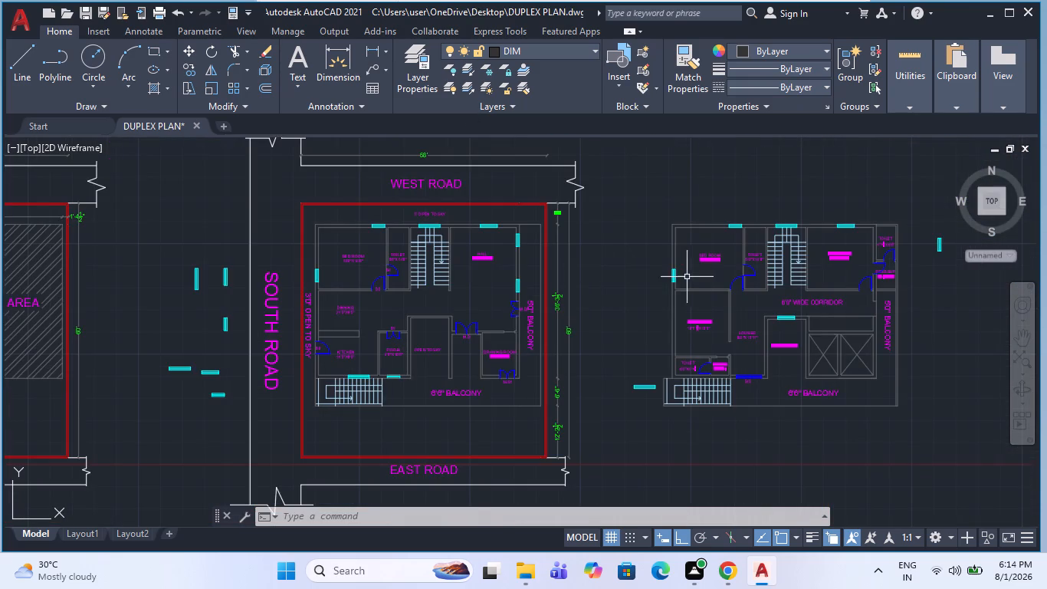
pyautogui.scroll(1, 688, 276)
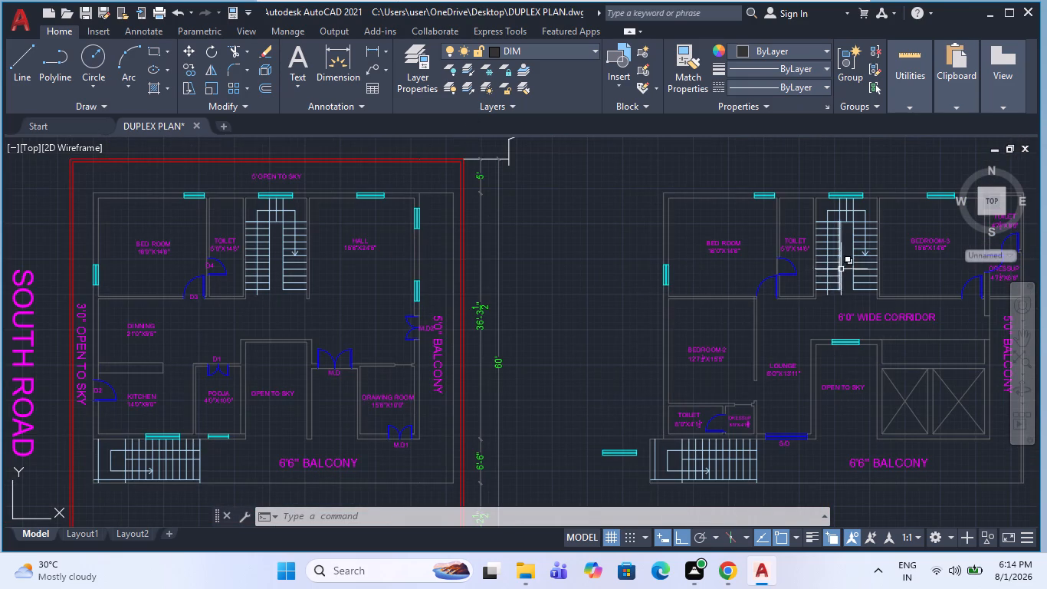
pyautogui.scroll(2, 843, 341)
pyautogui.scroll(-4, 848, 343)
# Copy the medium-length spare vertical window west of the SOUTH ROAD label into the west wall of DINNING.
pyautogui.scroll(2, 294, 344)
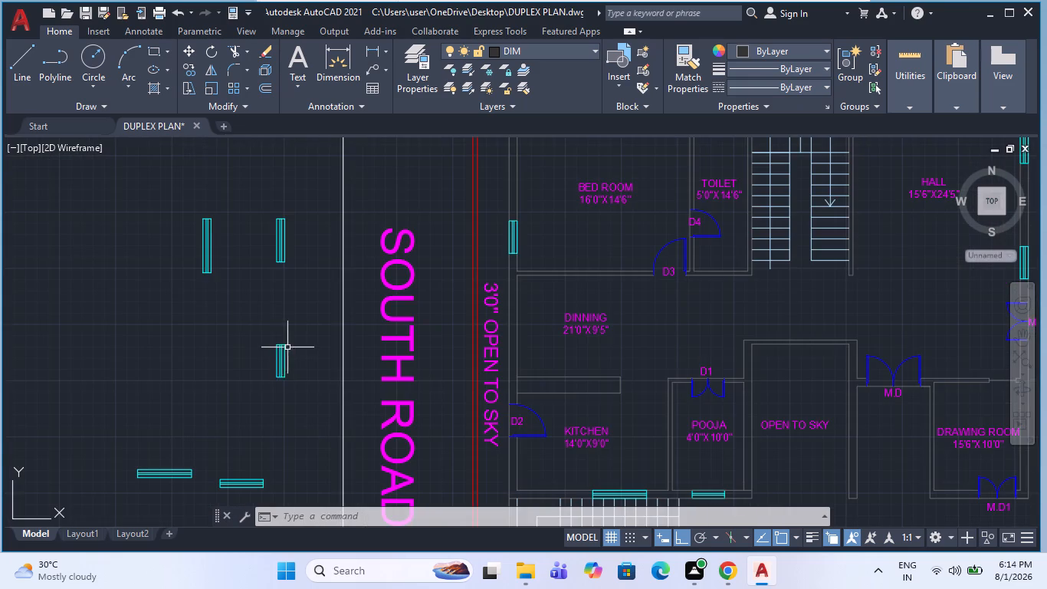
pyautogui.click(275, 237)
pyautogui.write('CO')
pyautogui.press('space')
pyautogui.click(287, 216)
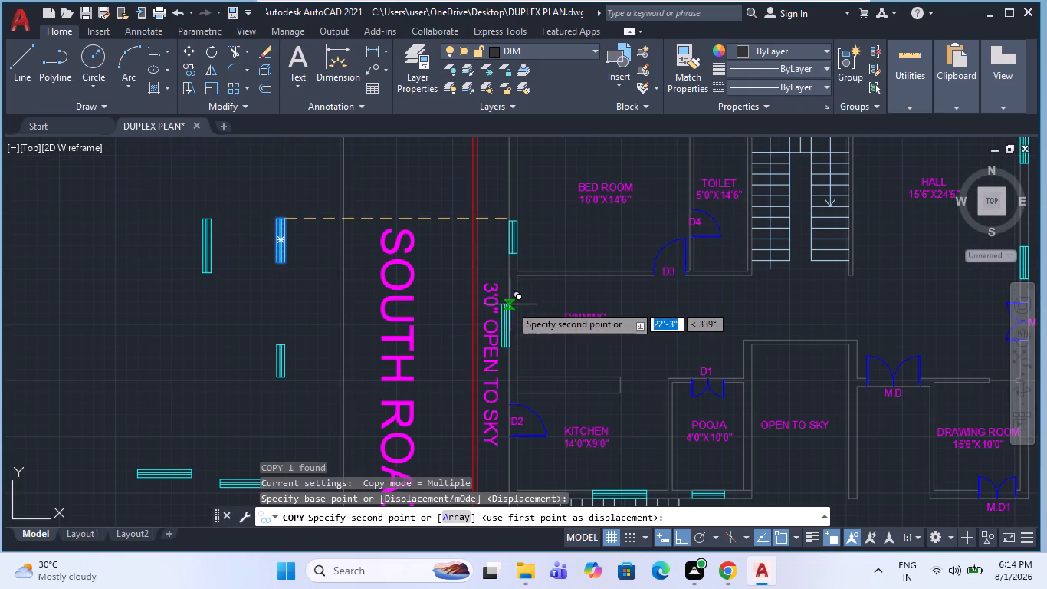
pyautogui.click(517, 306)
pyautogui.press('Escape')
pyautogui.scroll(1, 520, 346)
pyautogui.press('Escape')
pyautogui.scroll(-2, 462, 307)
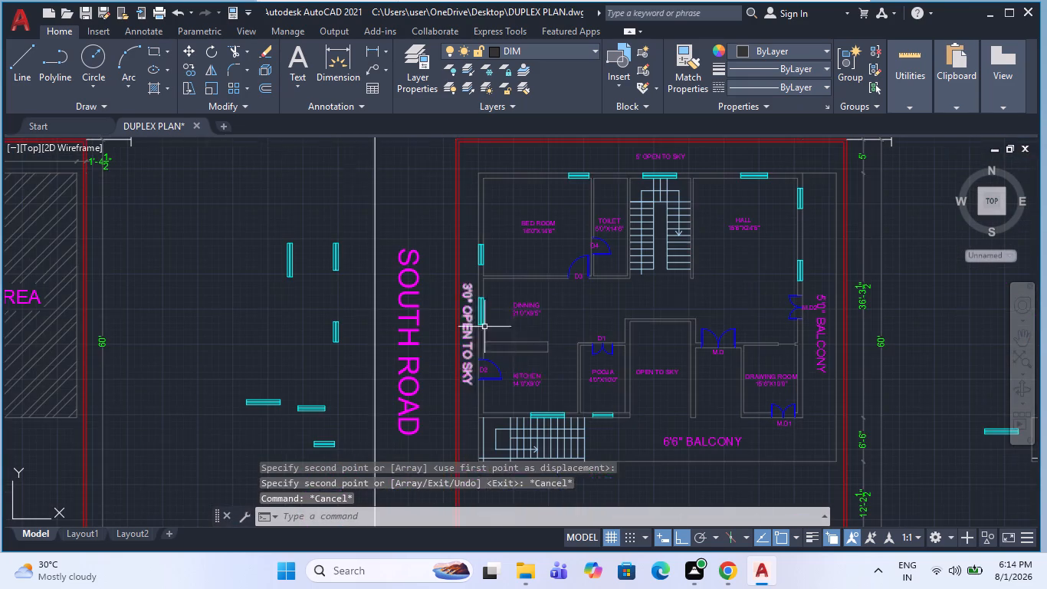
pyautogui.press('Escape')
pyautogui.moveTo(434, 288); pyautogui.dragTo(415, 292, button='middle')
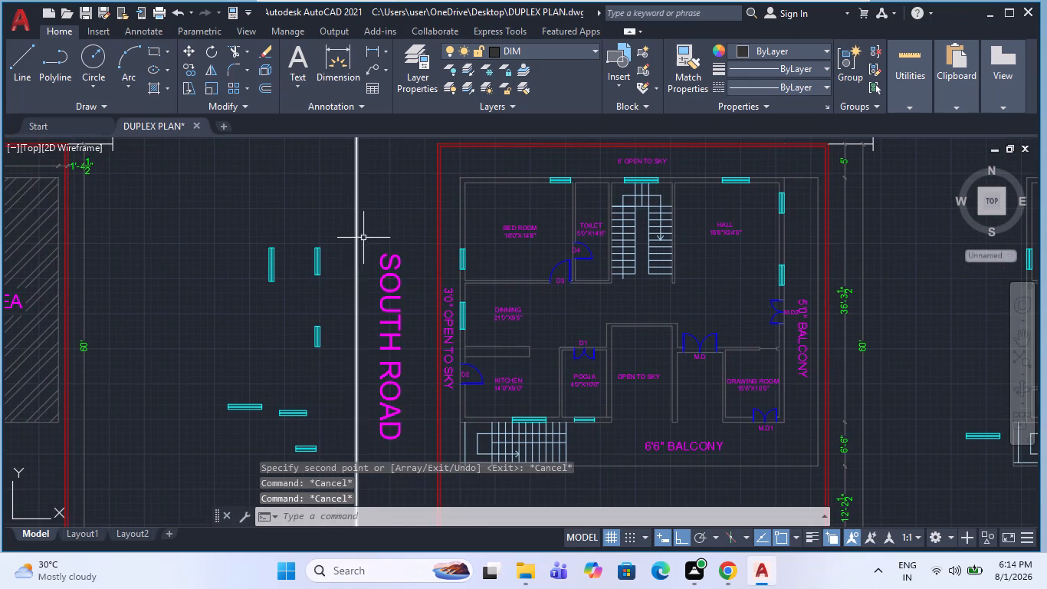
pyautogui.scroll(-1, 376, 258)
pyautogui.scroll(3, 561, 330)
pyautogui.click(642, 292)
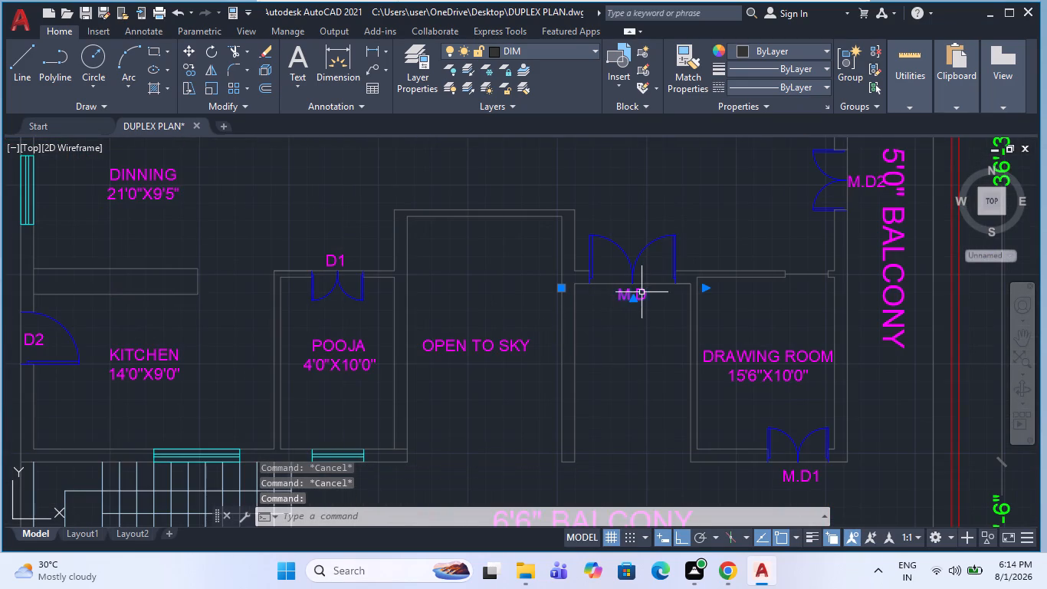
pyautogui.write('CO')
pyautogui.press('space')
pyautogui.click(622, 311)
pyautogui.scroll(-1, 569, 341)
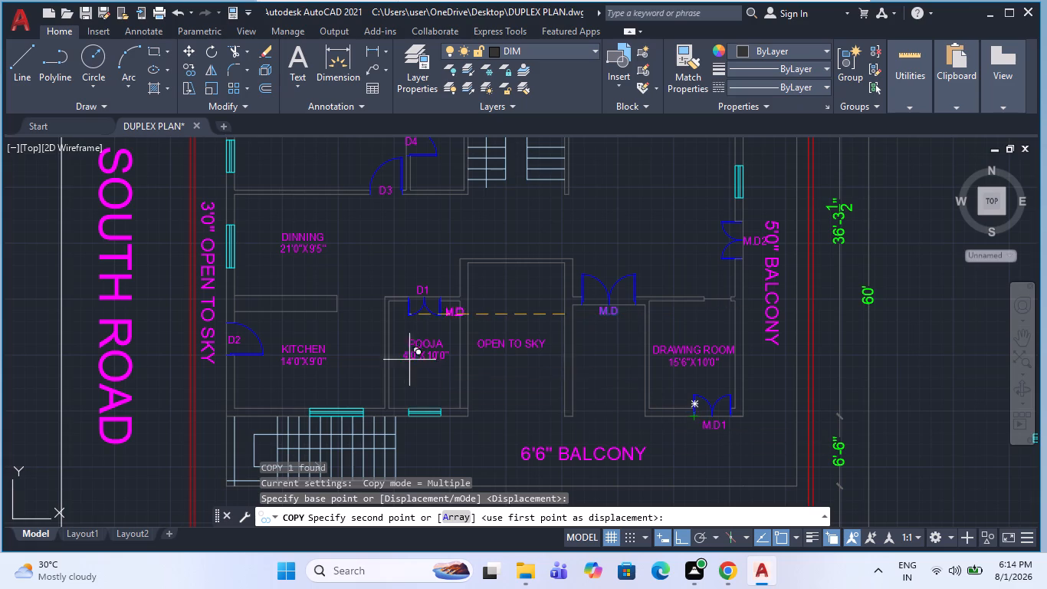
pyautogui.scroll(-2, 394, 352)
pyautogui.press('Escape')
# Copy the window in DINNING's west wall across into the east wall of DRAWING ROOM.
pyautogui.scroll(1, 322, 305)
pyautogui.click(333, 314)
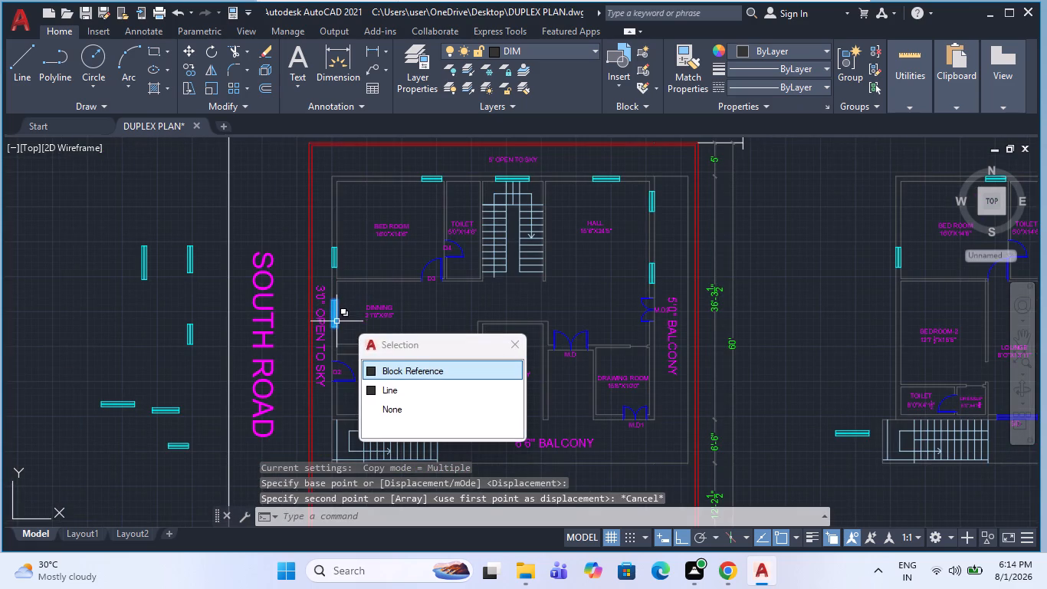
pyautogui.press('c')
pyautogui.press('o')
pyautogui.press('space')
pyautogui.scroll(2, 338, 324)
pyautogui.press('space')
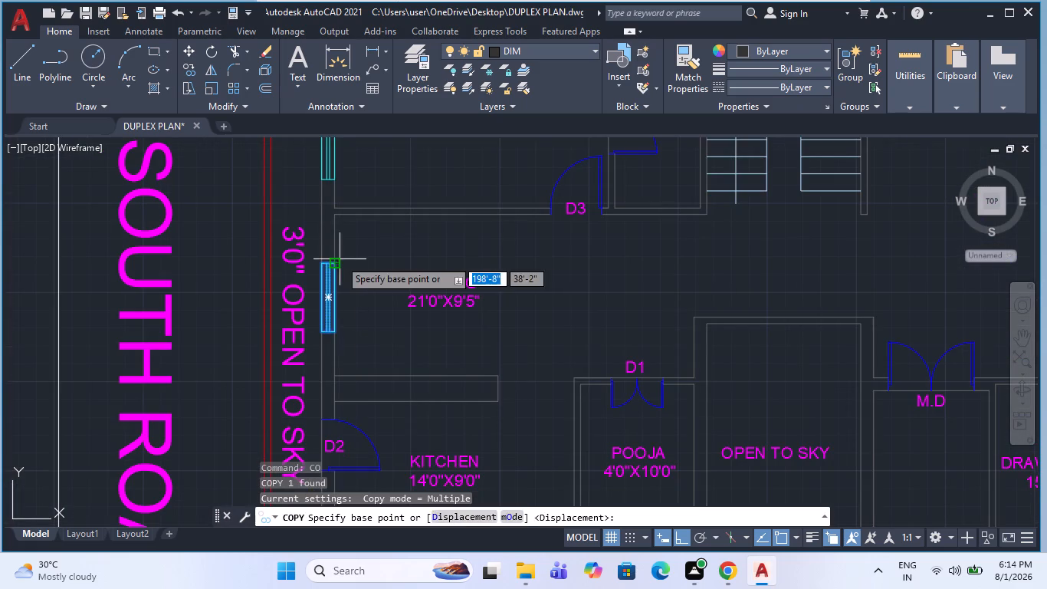
pyautogui.click(334, 260)
pyautogui.scroll(-2, 300, 293)
pyautogui.scroll(2, 638, 364)
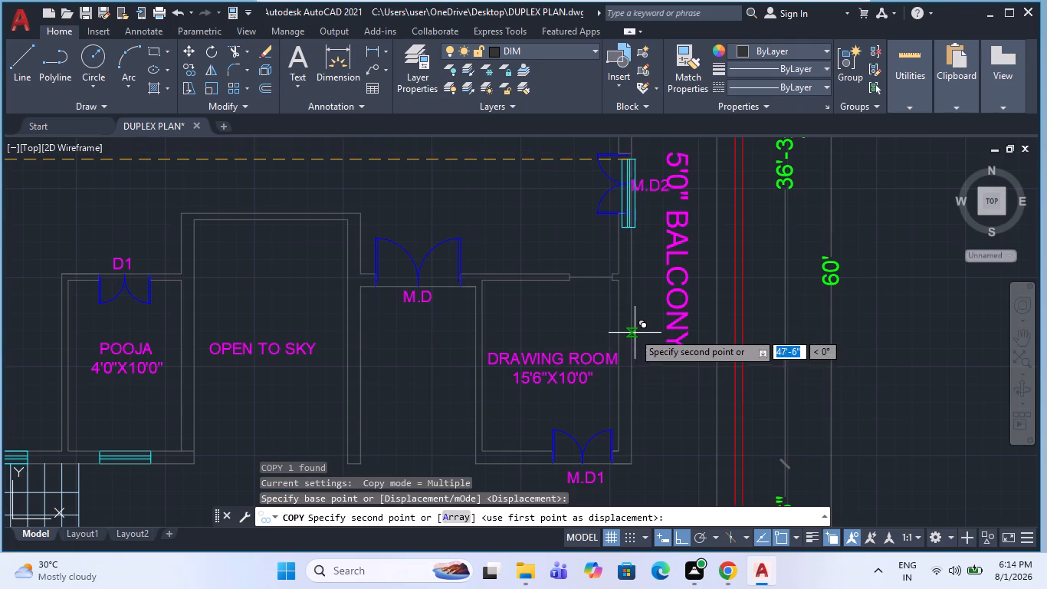
pyautogui.click(632, 328)
pyautogui.press('Escape')
pyautogui.scroll(-2, 530, 328)
pyautogui.press('Escape')
# Copy the M.D1 label freely, without ortho, to the east side of the drawing-room window.
pyautogui.scroll(2, 564, 388)
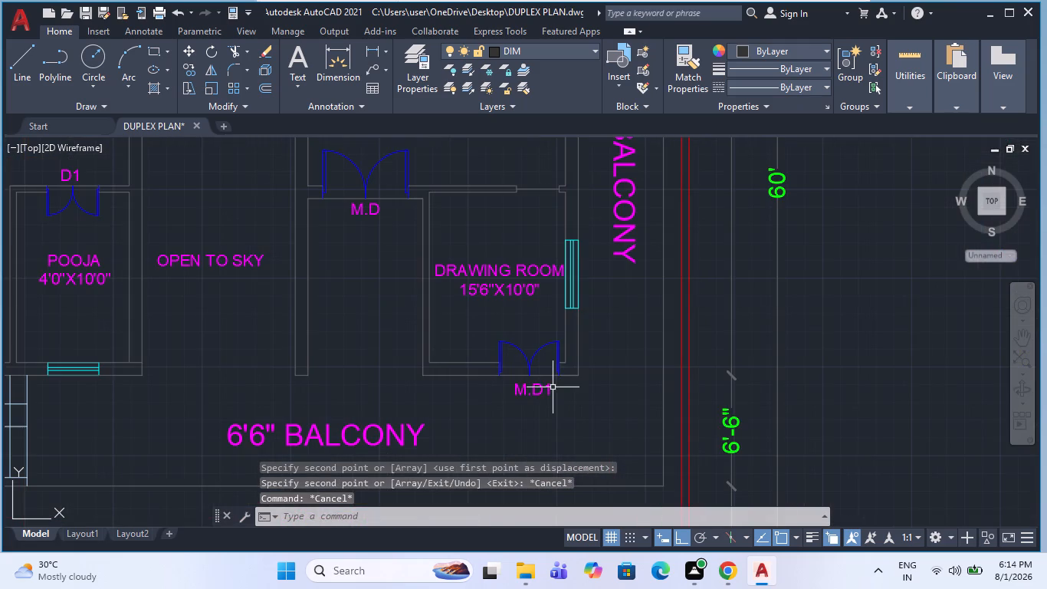
pyautogui.click(545, 390)
pyautogui.click(526, 398)
pyautogui.write('CO')
pyautogui.press('space')
pyautogui.click(523, 412)
pyautogui.scroll(2, 599, 291)
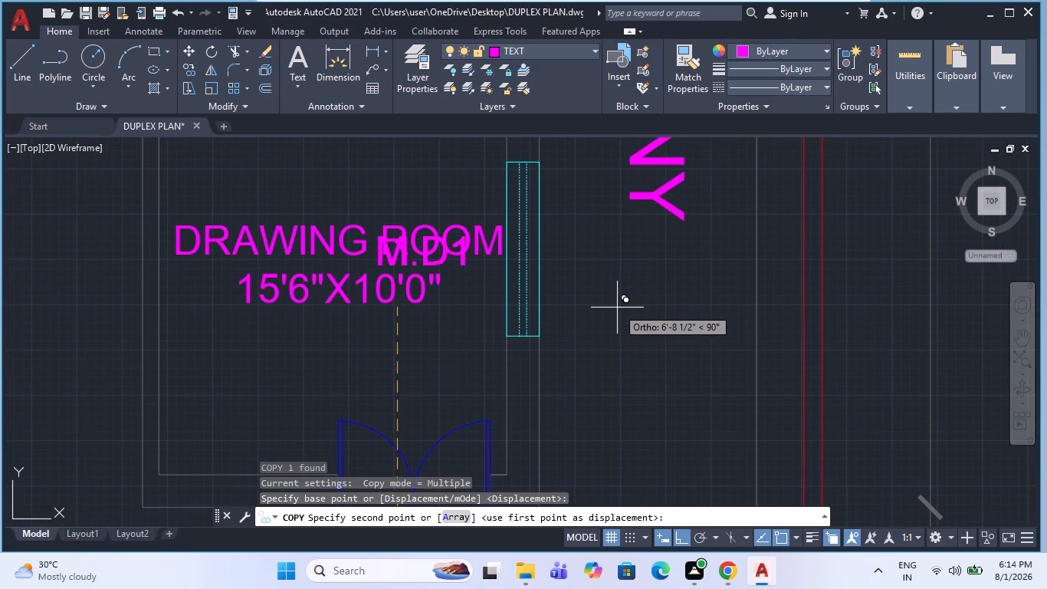
pyautogui.press('F8')
pyautogui.click(581, 300)
pyautogui.press('Escape')
# Change the copied M.D1 label beside the drawing-room window to W1.
pyautogui.click(592, 268)
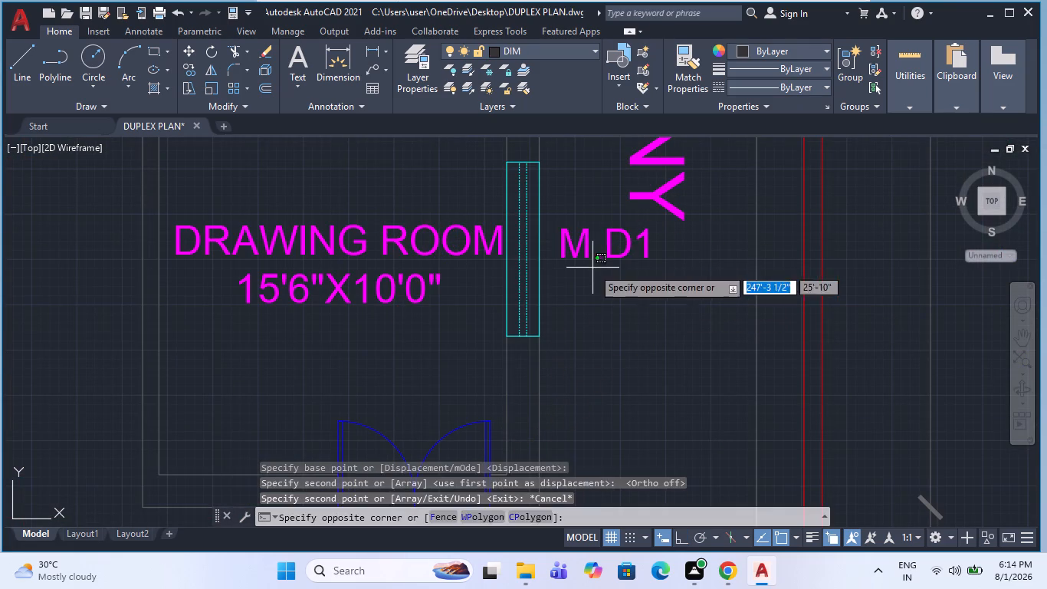
pyautogui.doubleClick(582, 252)
pyautogui.moveTo(789, 212); pyautogui.dragTo(540, 233)
pyautogui.moveTo(525, 252); pyautogui.dragTo(407, 269)
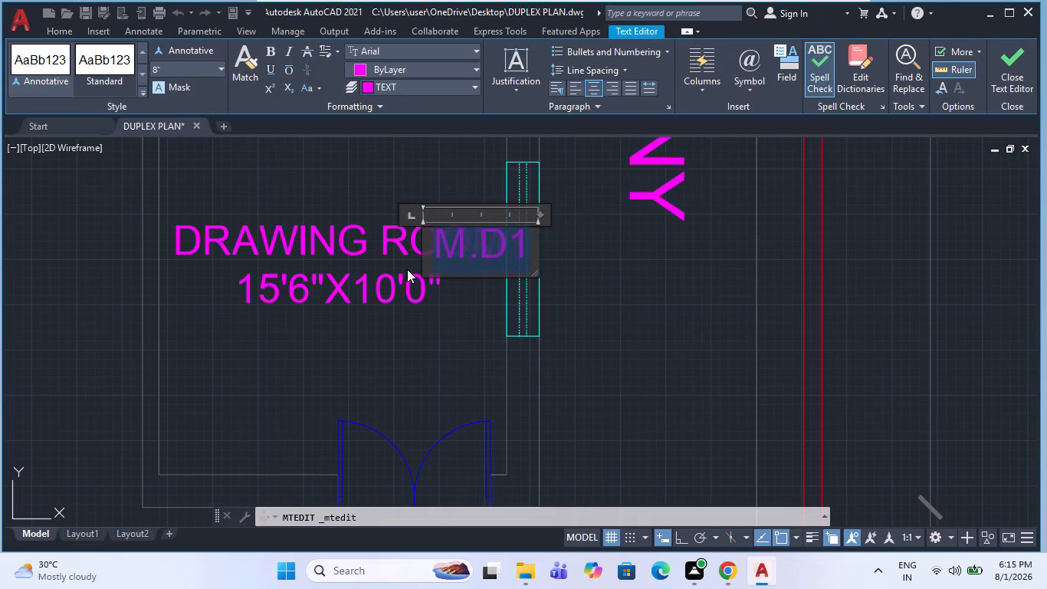
pyautogui.write('W1')
pyautogui.click(424, 356)
pyautogui.press('Escape')
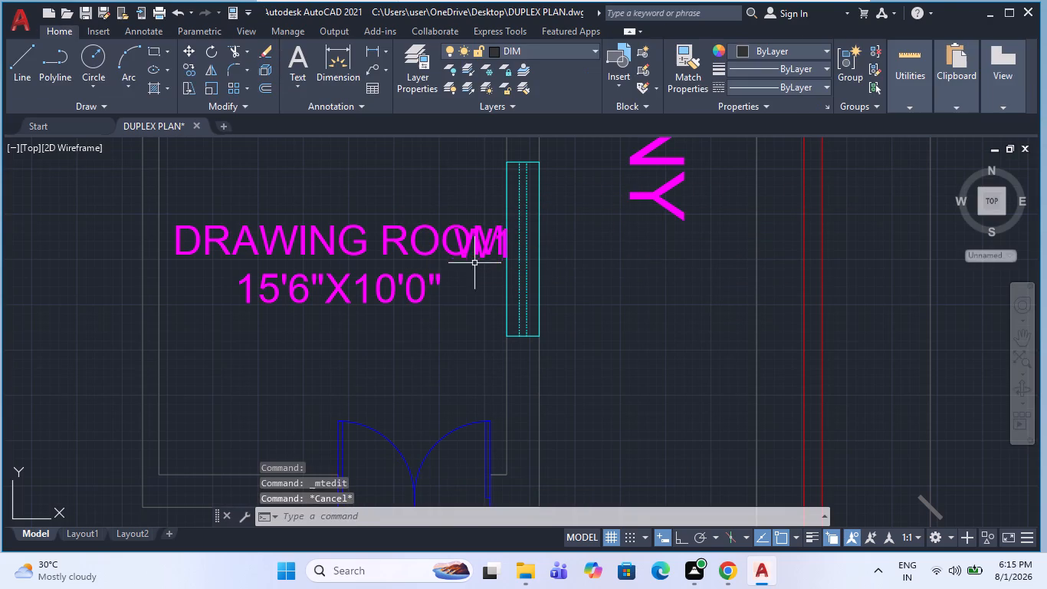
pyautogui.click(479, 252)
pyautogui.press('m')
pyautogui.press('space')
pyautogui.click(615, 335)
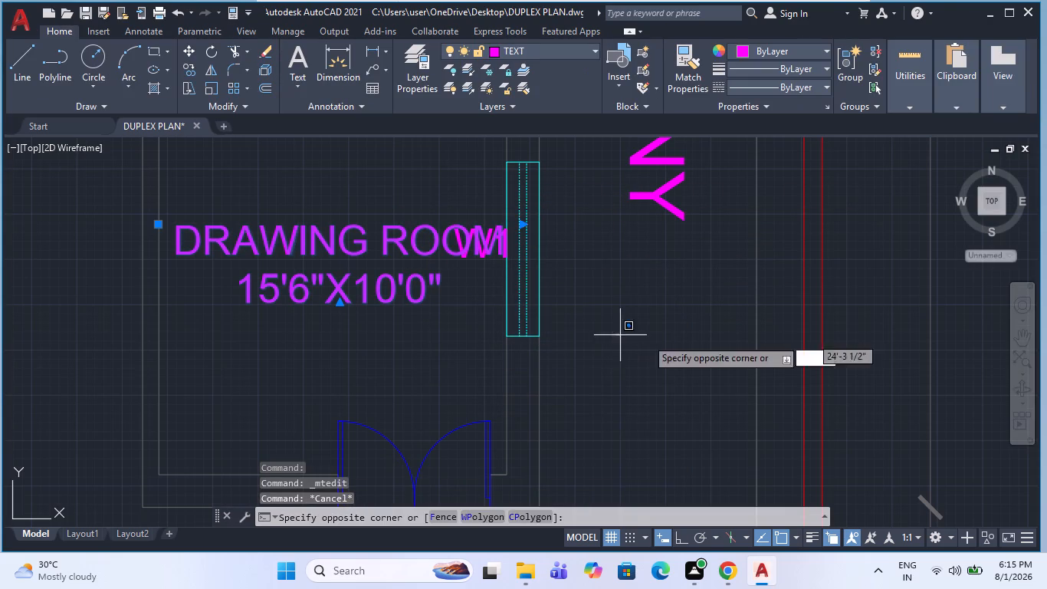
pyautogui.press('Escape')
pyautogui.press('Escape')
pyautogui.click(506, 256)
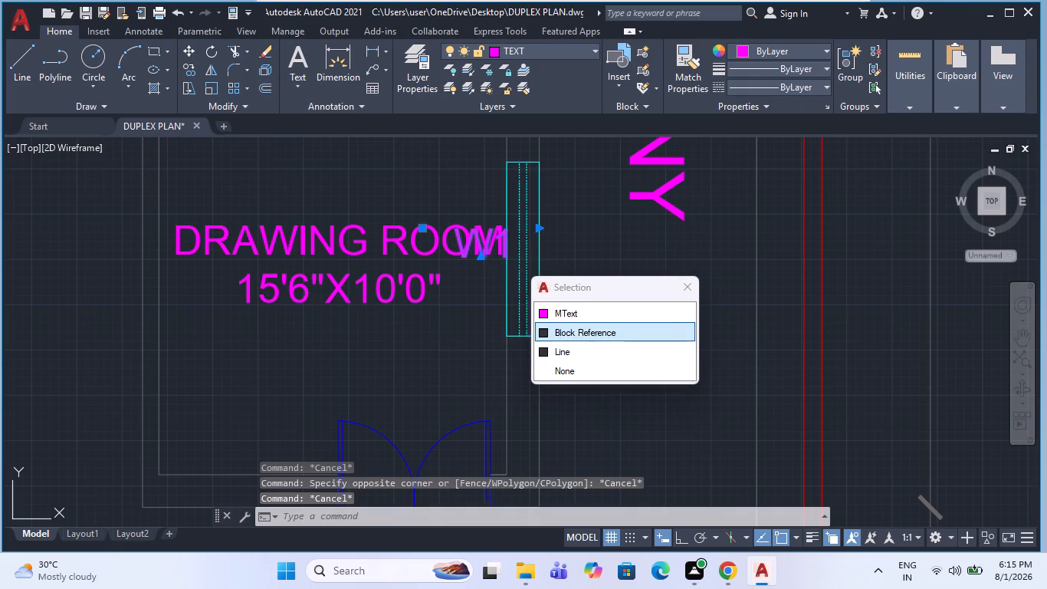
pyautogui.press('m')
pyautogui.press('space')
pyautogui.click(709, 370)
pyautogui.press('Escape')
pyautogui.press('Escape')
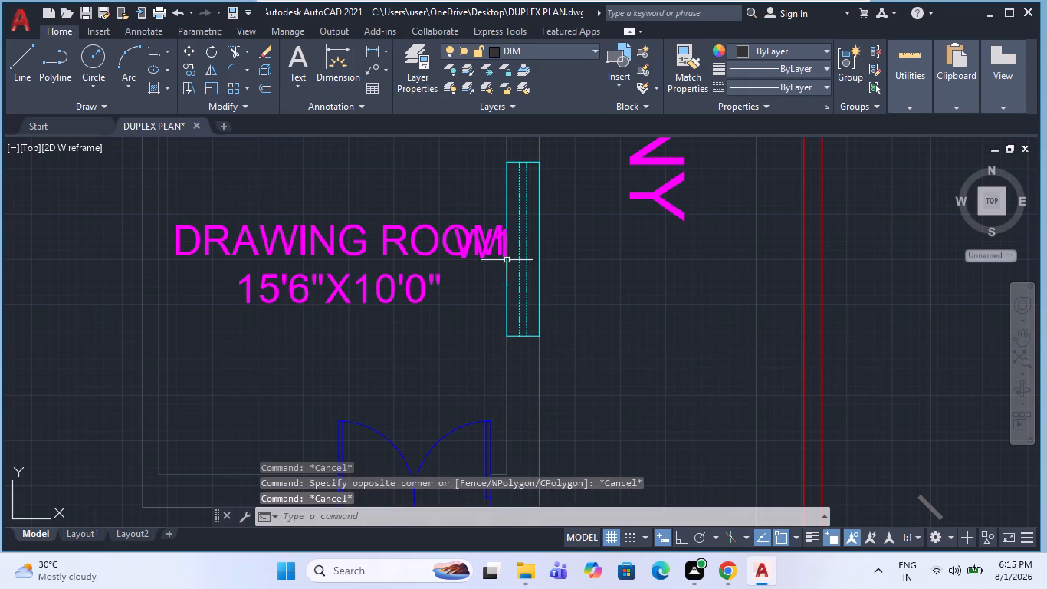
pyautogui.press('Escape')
# Move the W1 label off the DRAWING ROOM text to the east side of its window.
pyautogui.click(502, 256)
pyautogui.press('m')
pyautogui.press('space')
pyautogui.click(642, 338)
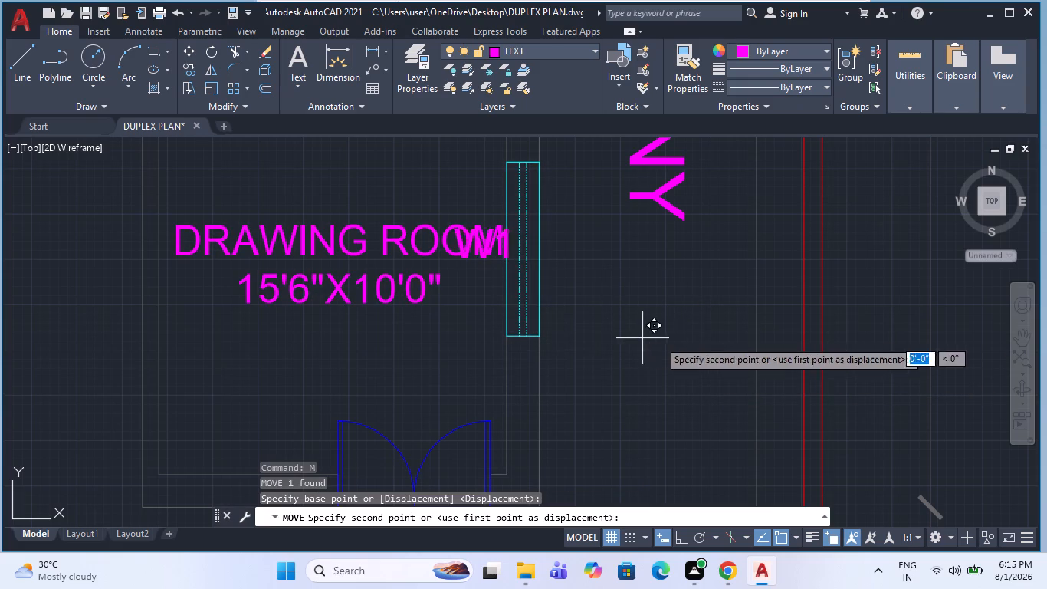
pyautogui.click(730, 344)
pyautogui.press('Escape')
pyautogui.scroll(-2, 589, 349)
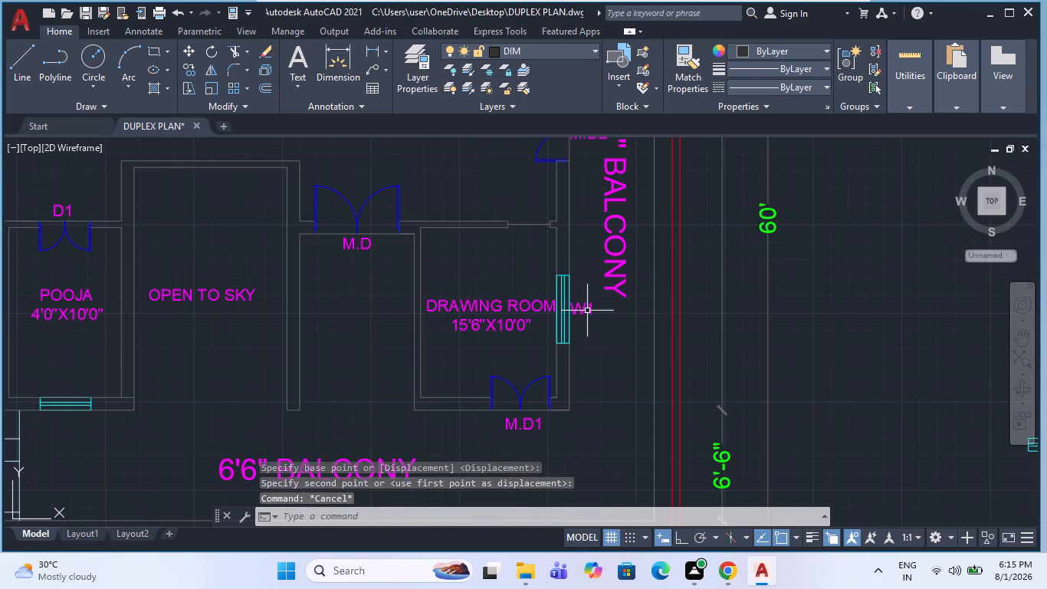
# Copy the W1 label north to the east side of the hall window just above door M.D2.
pyautogui.click(587, 311)
pyautogui.press('Escape')
pyautogui.click(587, 314)
pyautogui.click(583, 296)
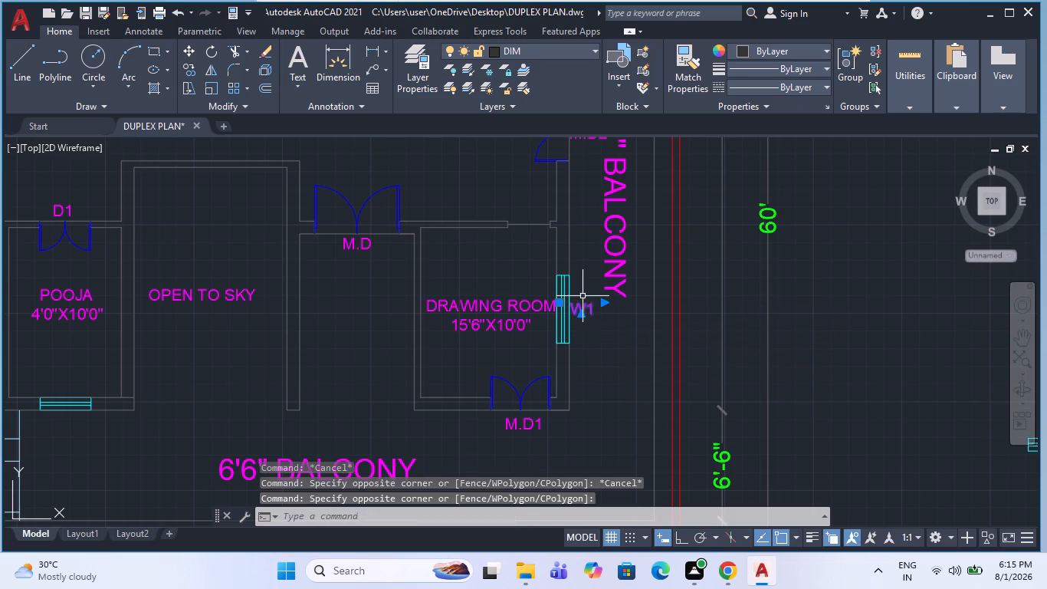
pyautogui.press('c')
pyautogui.write('O')
pyautogui.press('space')
pyautogui.click(590, 324)
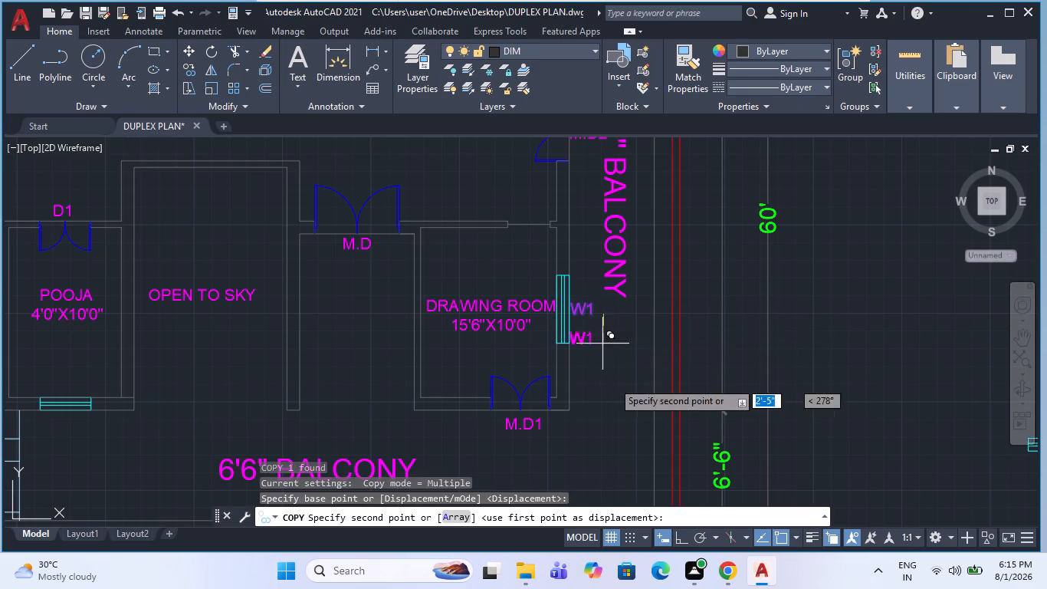
pyautogui.scroll(-1, 614, 395)
pyautogui.scroll(-2, 372, 364)
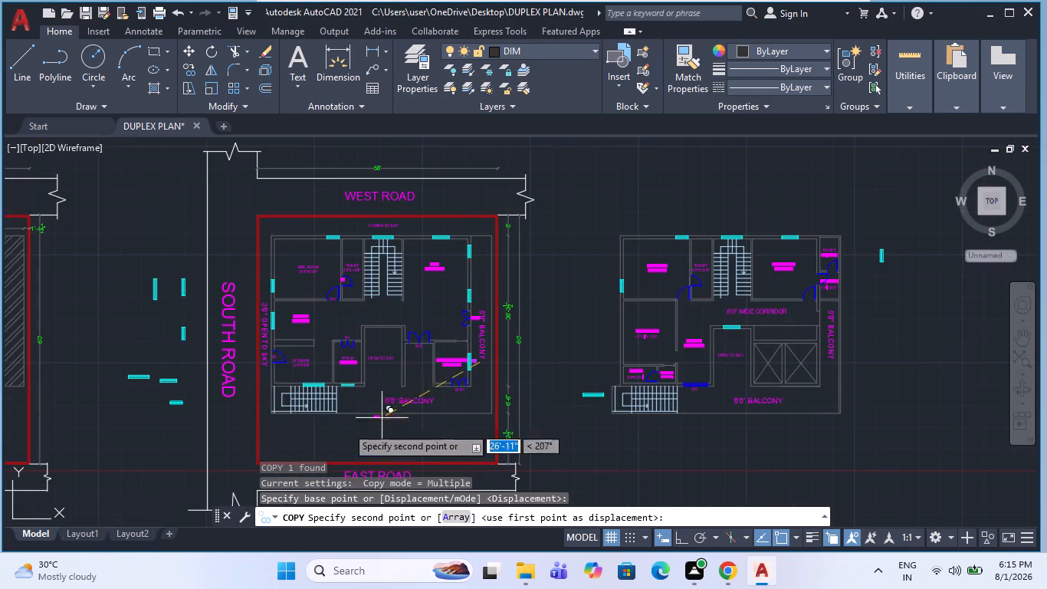
pyautogui.scroll(3, 307, 387)
pyautogui.scroll(3, 498, 404)
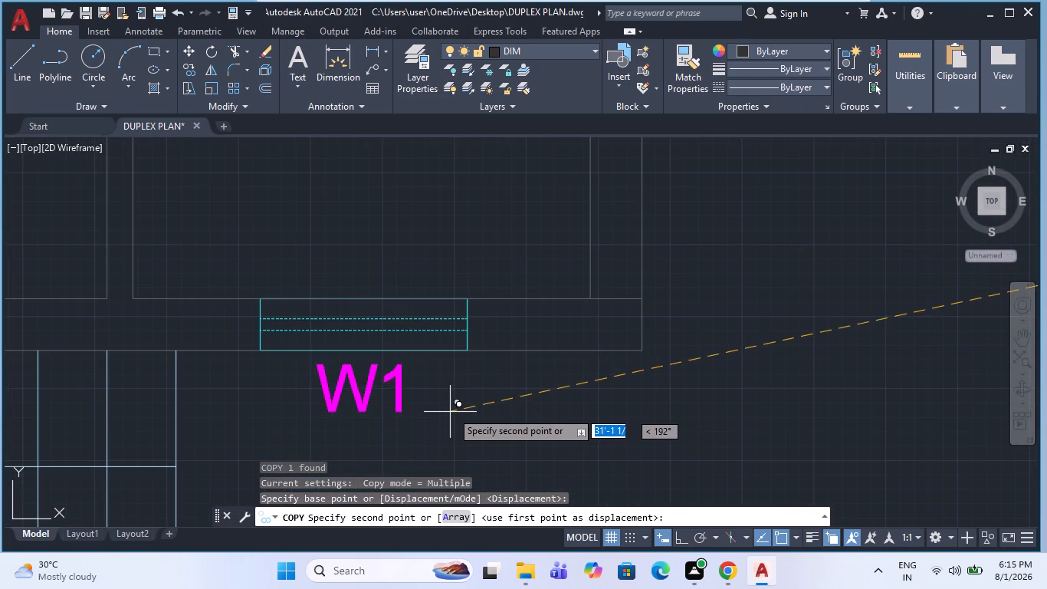
pyautogui.scroll(-4, 453, 410)
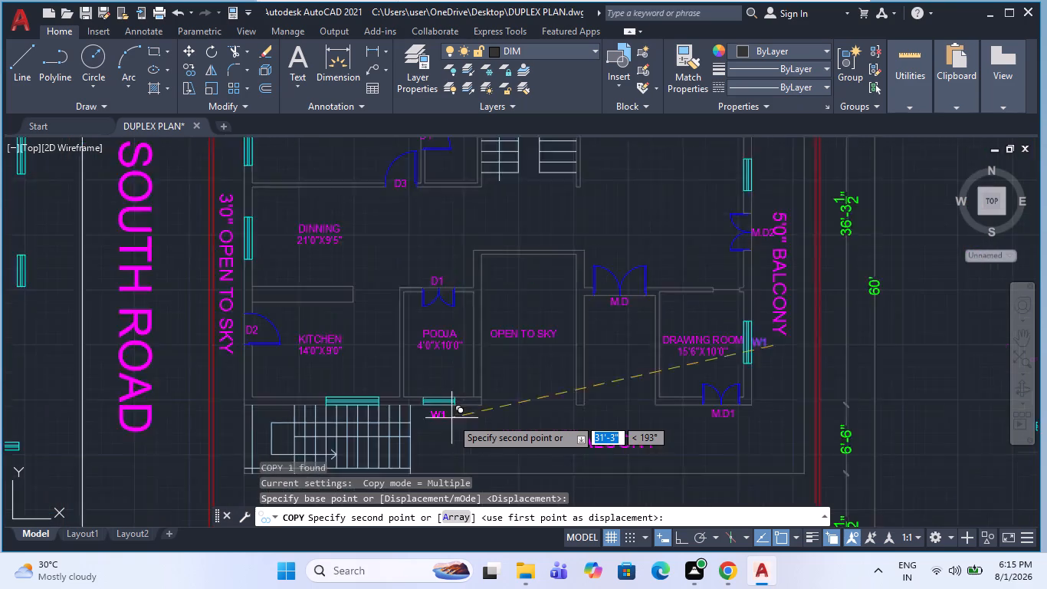
pyautogui.scroll(-1, 451, 418)
pyautogui.scroll(4, 661, 257)
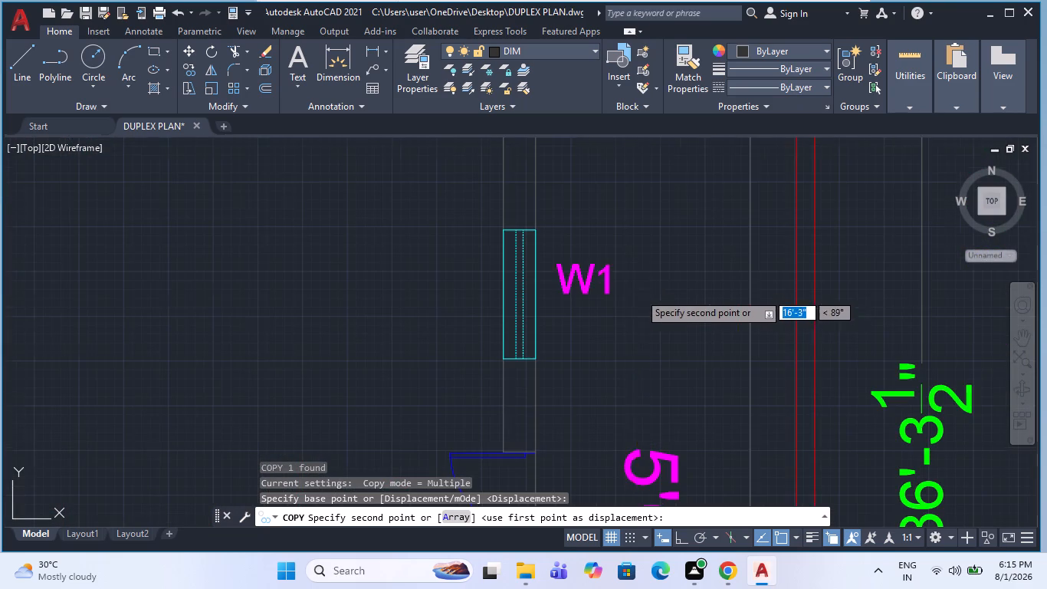
pyautogui.click(626, 314)
pyautogui.press('Escape')
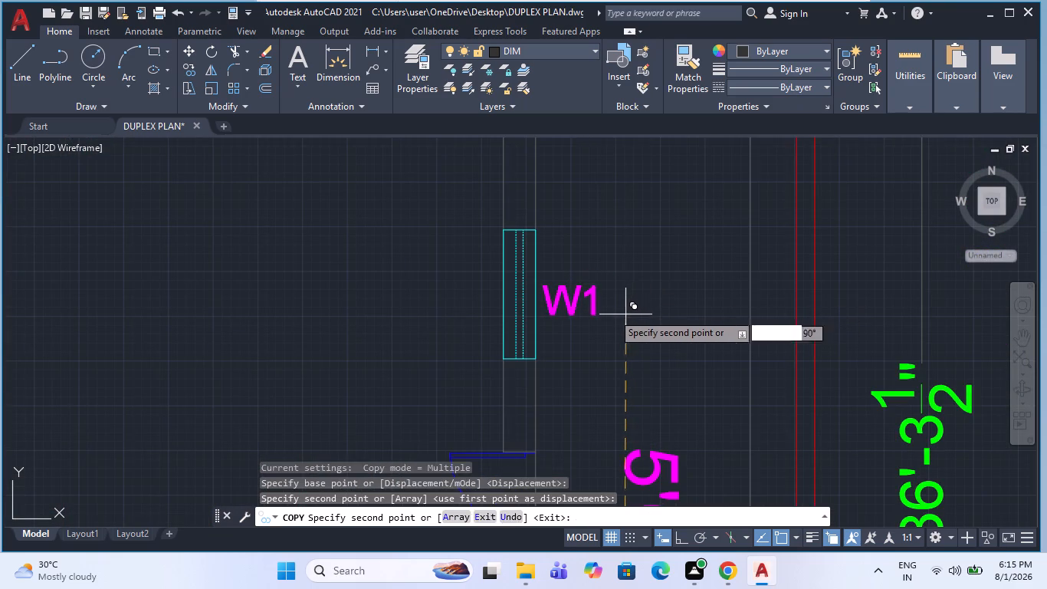
# Change the copied label beside the hall's southern east-wall window to W2.
pyautogui.doubleClick(590, 299)
pyautogui.moveTo(599, 300); pyautogui.dragTo(576, 315)
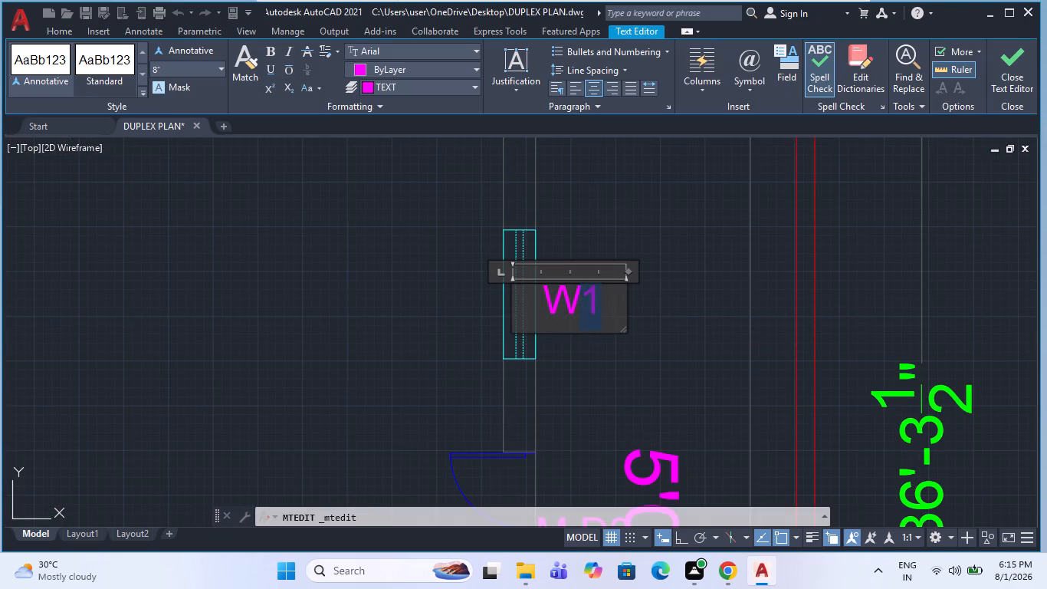
pyautogui.press('2')
pyautogui.click(600, 383)
pyautogui.press('Escape')
# Copy the W2 label north to the east side of the hall's northern east-wall window.
pyautogui.click(587, 302)
pyautogui.write('CO')
pyautogui.press('space')
pyautogui.moveTo(586, 302); pyautogui.dragTo(580, 316)
pyautogui.scroll(-3, 574, 367)
pyautogui.scroll(3, 589, 246)
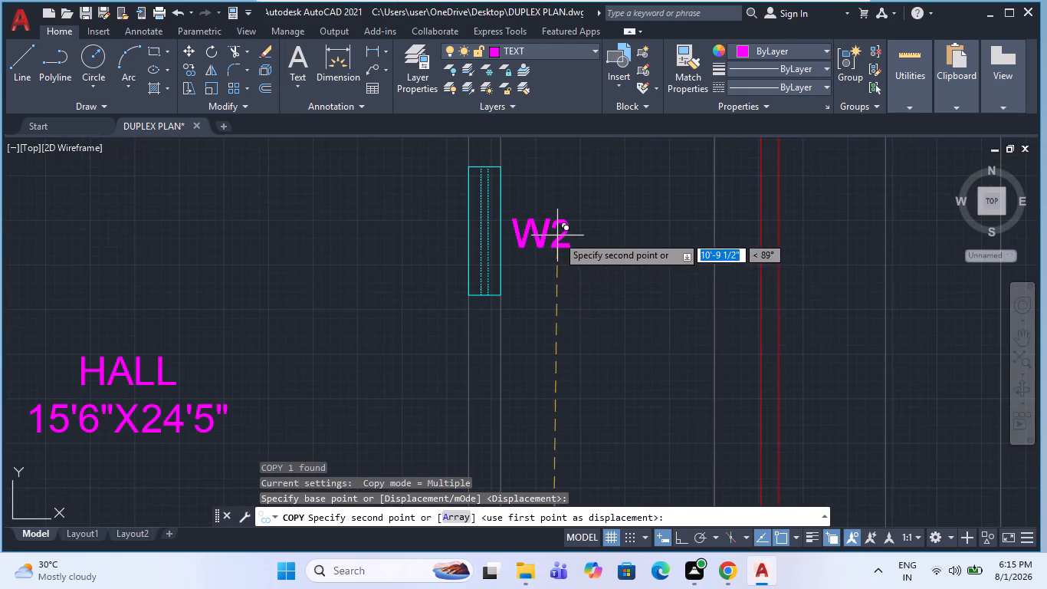
pyautogui.click(555, 235)
pyautogui.press('Escape')
# Change the copied label beside the hall's northern east-wall window to W3.
pyautogui.doubleClick(546, 236)
pyautogui.doubleClick(527, 237)
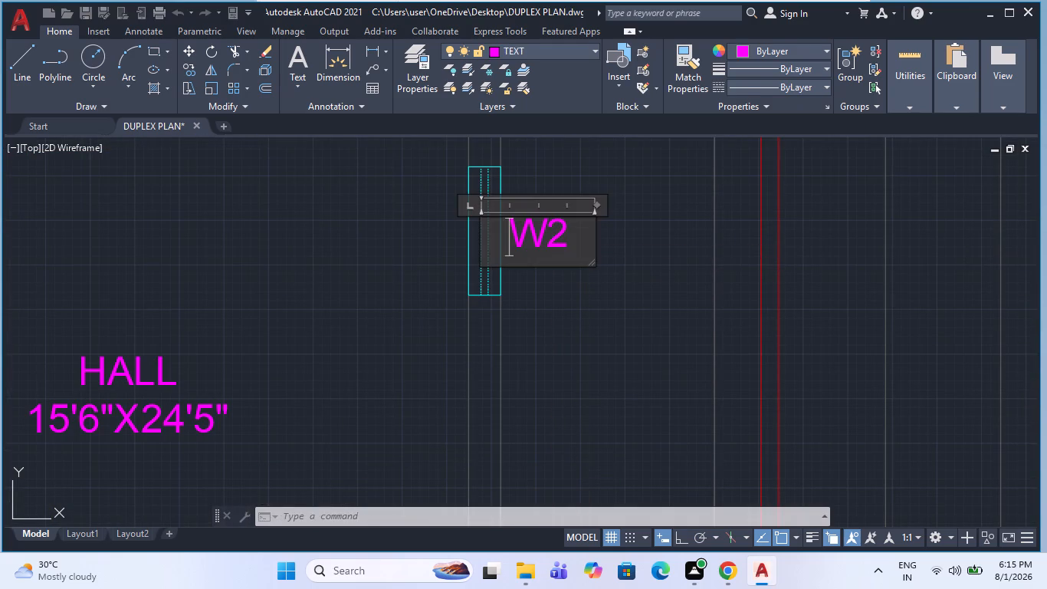
pyautogui.moveTo(569, 242); pyautogui.dragTo(549, 249)
pyautogui.press('3')
pyautogui.click(575, 346)
pyautogui.press('Escape')
# Copy the W3 label to just above the window in the hall's north wall.
pyautogui.scroll(-1, 563, 337)
pyautogui.click(560, 271)
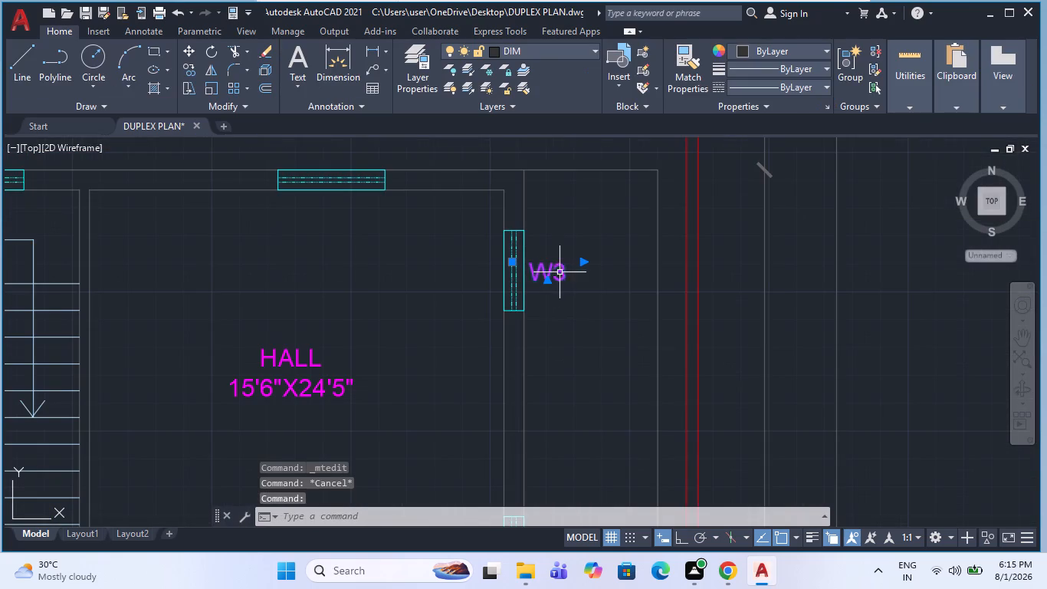
pyautogui.write('CO')
pyautogui.press('space')
pyautogui.moveTo(559, 288); pyautogui.dragTo(563, 299)
pyautogui.scroll(-1, 615, 344)
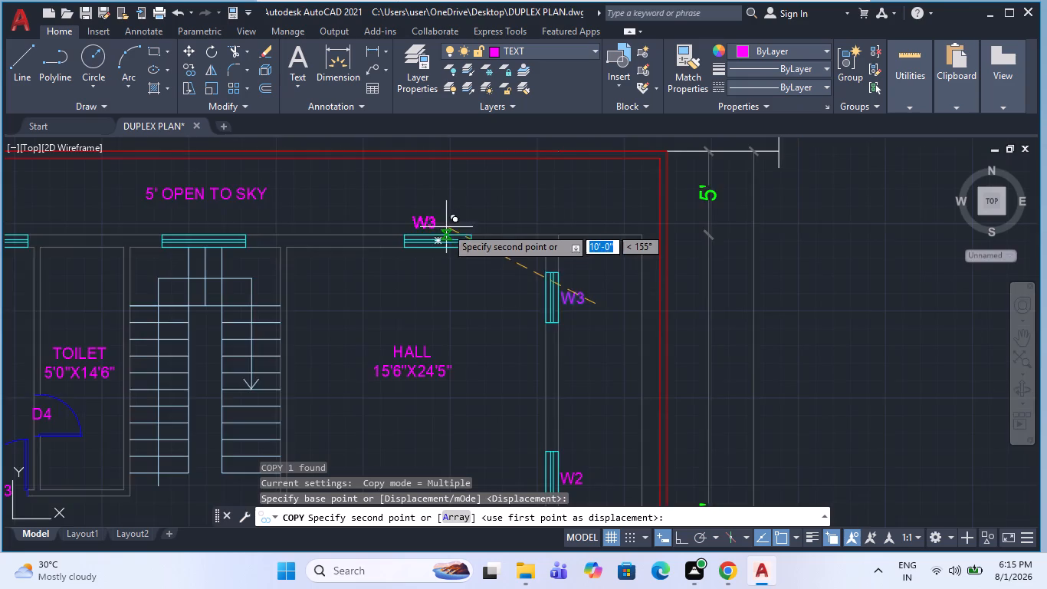
pyautogui.scroll(2, 446, 226)
pyautogui.click(478, 242)
pyautogui.press('Escape')
# Change the copied label above the hall's north window to W4.
pyautogui.click(464, 239)
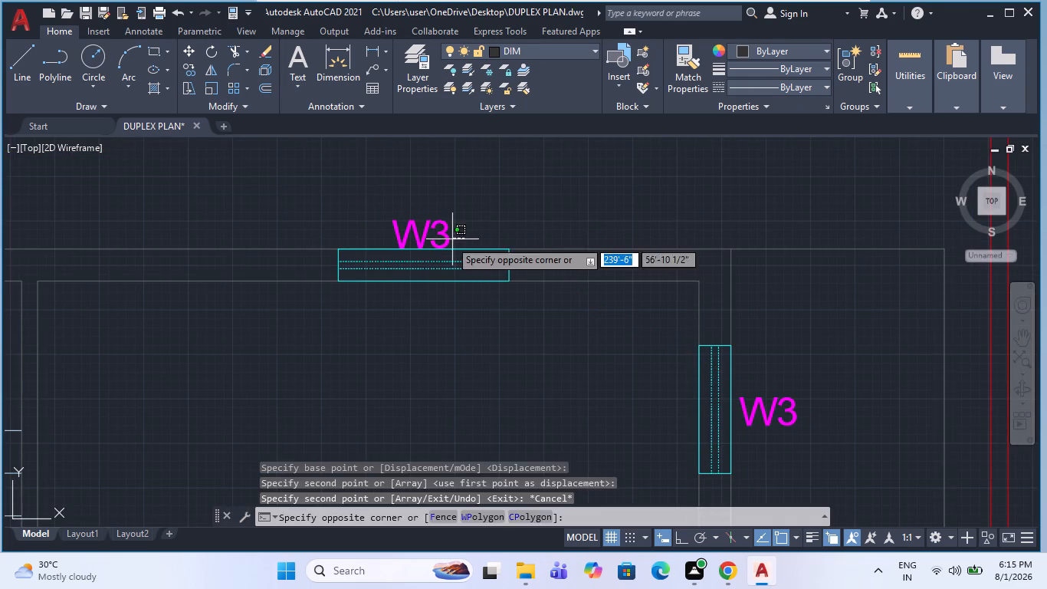
pyautogui.doubleClick(445, 241)
pyautogui.moveTo(449, 238); pyautogui.dragTo(436, 245)
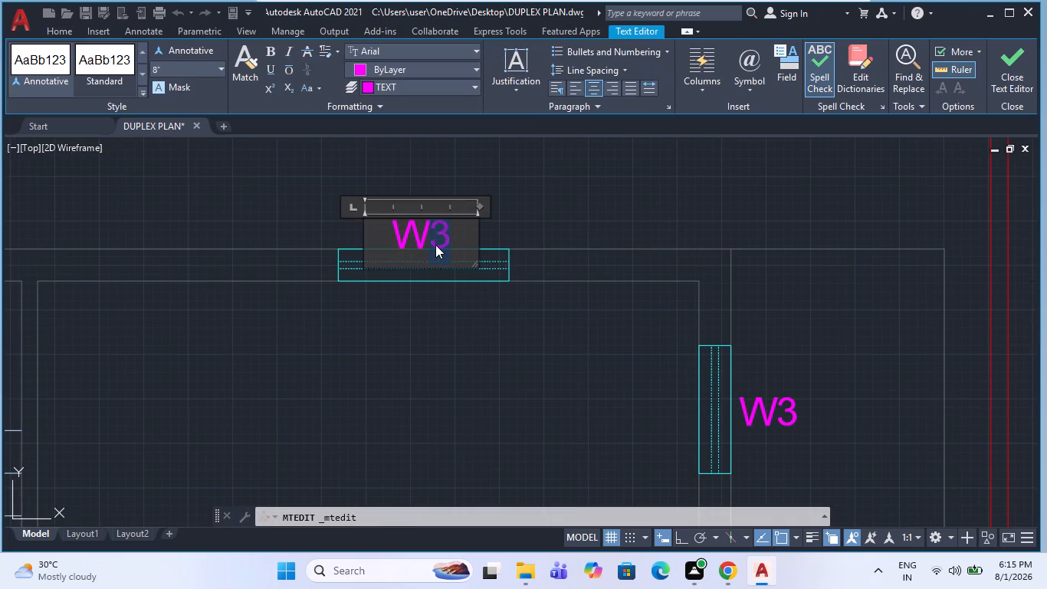
pyautogui.press('4')
pyautogui.click(440, 373)
pyautogui.press('Escape')
# Move the W4 label slightly up so it sits clear of the hall's north window.
pyautogui.click(427, 241)
pyautogui.click(412, 223)
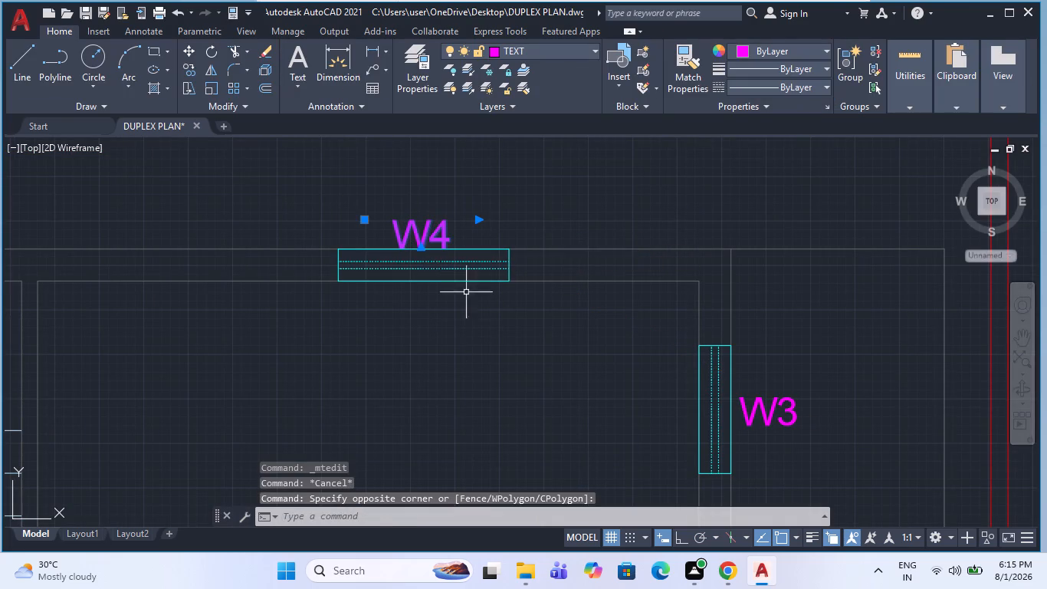
pyautogui.press('m')
pyautogui.press('space')
pyautogui.click(475, 347)
pyautogui.click(471, 336)
pyautogui.press('Escape')
# Copy the W4 label to just above the staircase window in the north wall, below the 5' OPEN TO SKY text.
pyautogui.click(432, 231)
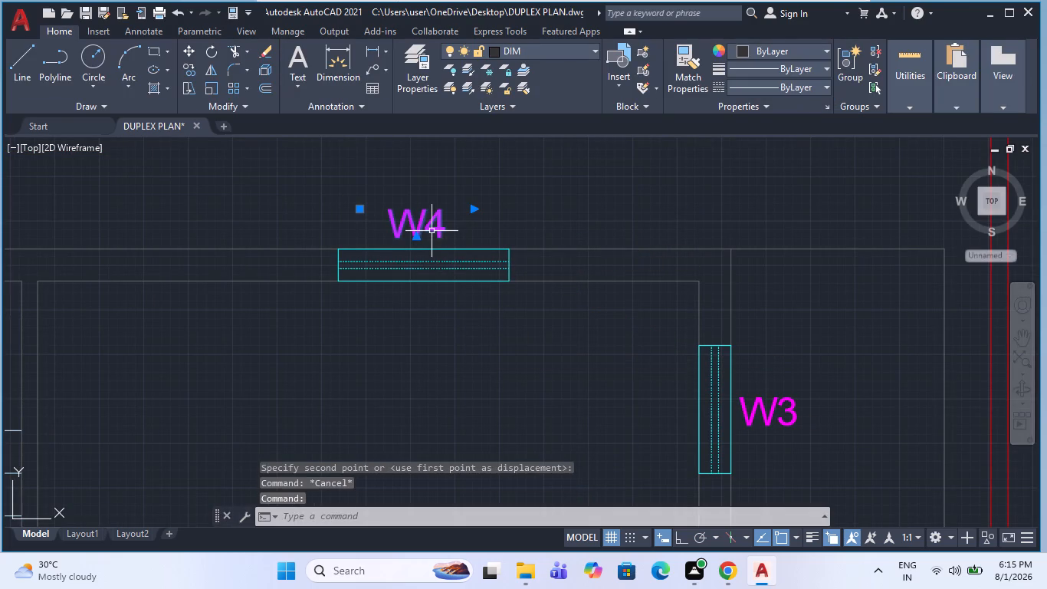
pyautogui.write('CO')
pyautogui.press('space')
pyautogui.click(438, 229)
pyautogui.scroll(-2, 596, 305)
pyautogui.scroll(2, 272, 281)
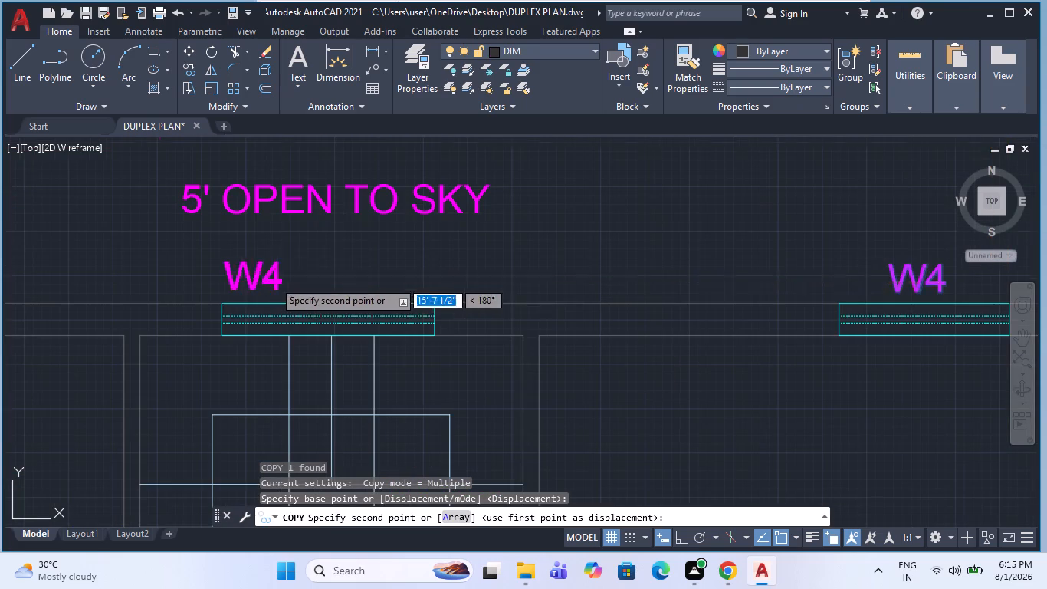
pyautogui.click(356, 282)
pyautogui.press('Escape')
# Change the copied label above the staircase window to W5.
pyautogui.doubleClick(357, 284)
pyautogui.moveTo(371, 284); pyautogui.dragTo(350, 298)
pyautogui.press('5')
pyautogui.click(467, 271)
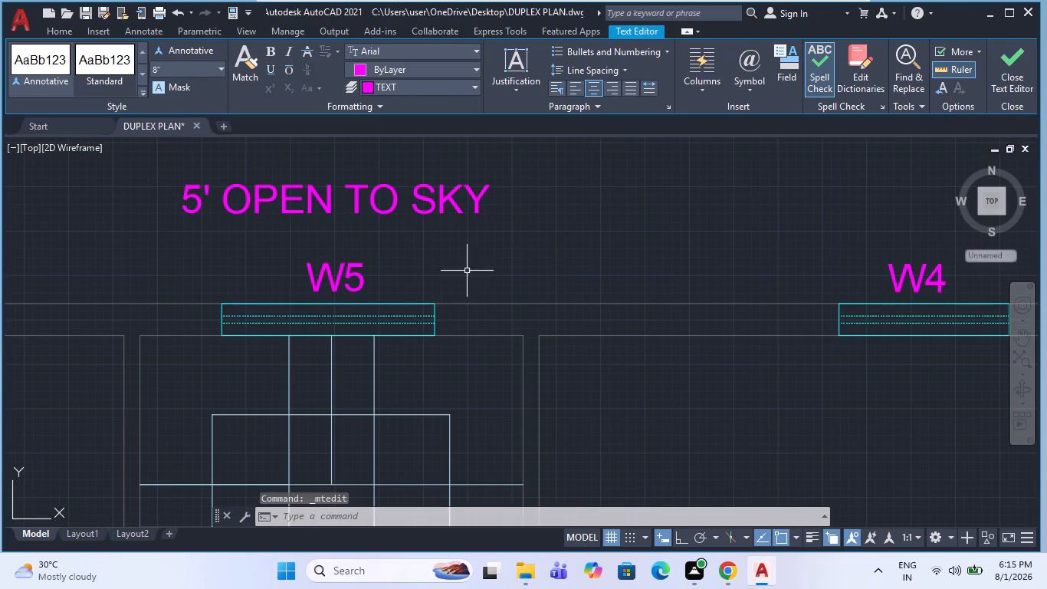
pyautogui.press('Escape')
# Copy the W5 label to just above the window in the bed room's north wall.
pyautogui.click(353, 278)
pyautogui.write('CO')
pyautogui.press('space')
pyautogui.click(319, 273)
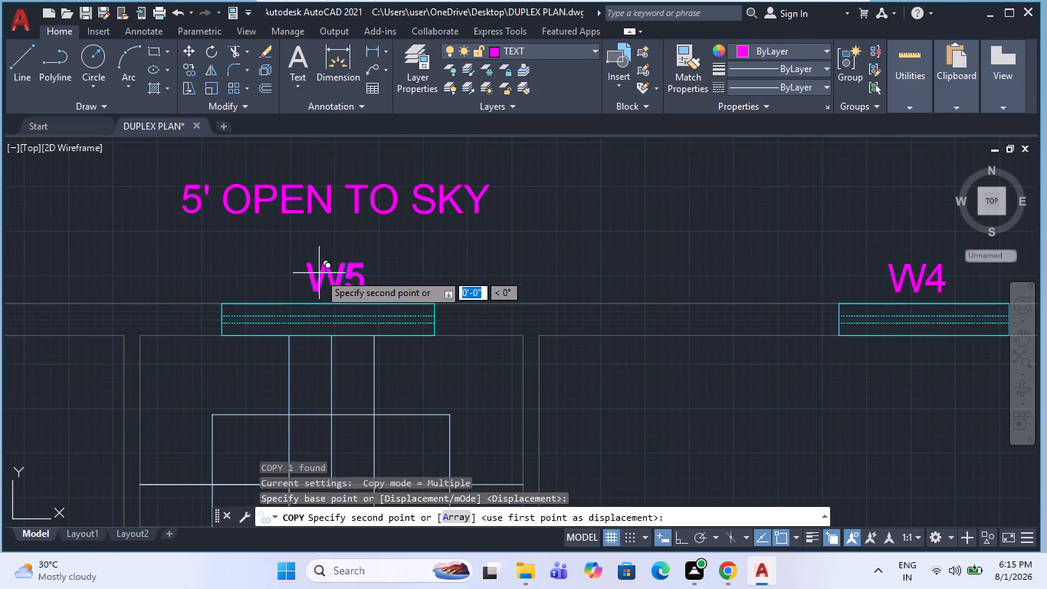
pyautogui.scroll(-2, 517, 319)
pyautogui.scroll(3, 234, 323)
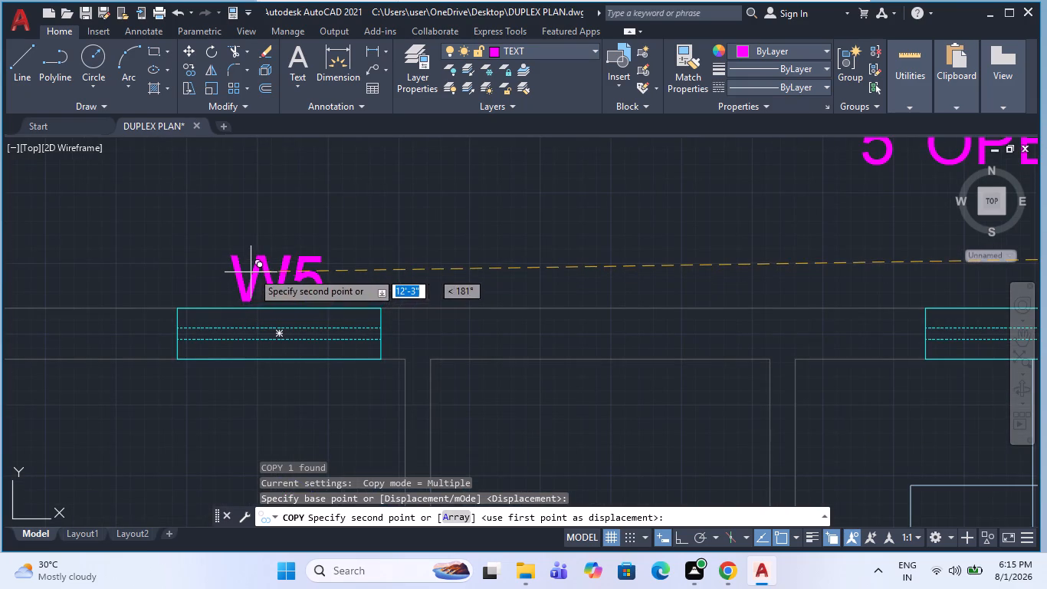
pyautogui.click(252, 271)
pyautogui.press('Escape')
# Change the copied label above the bed room's north window to W6.
pyautogui.doubleClick(280, 276)
pyautogui.moveTo(336, 285); pyautogui.dragTo(297, 307)
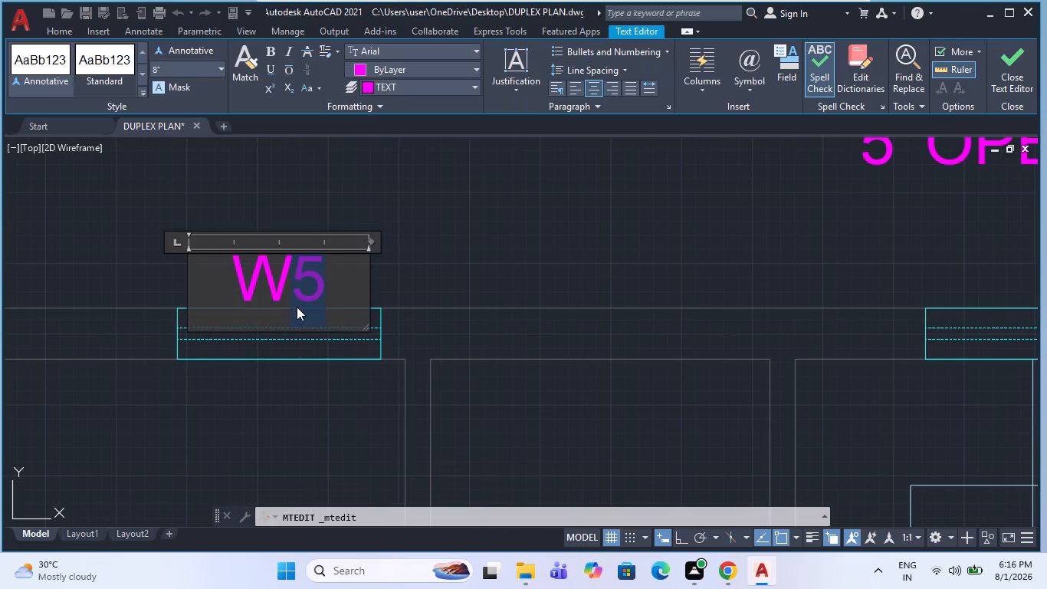
pyautogui.press('6')
pyautogui.click(438, 234)
pyautogui.scroll(-2, 473, 304)
pyautogui.press('Escape')
# Copy the W6 label to just outside the window in the bed room's west wall.
pyautogui.click(400, 297)
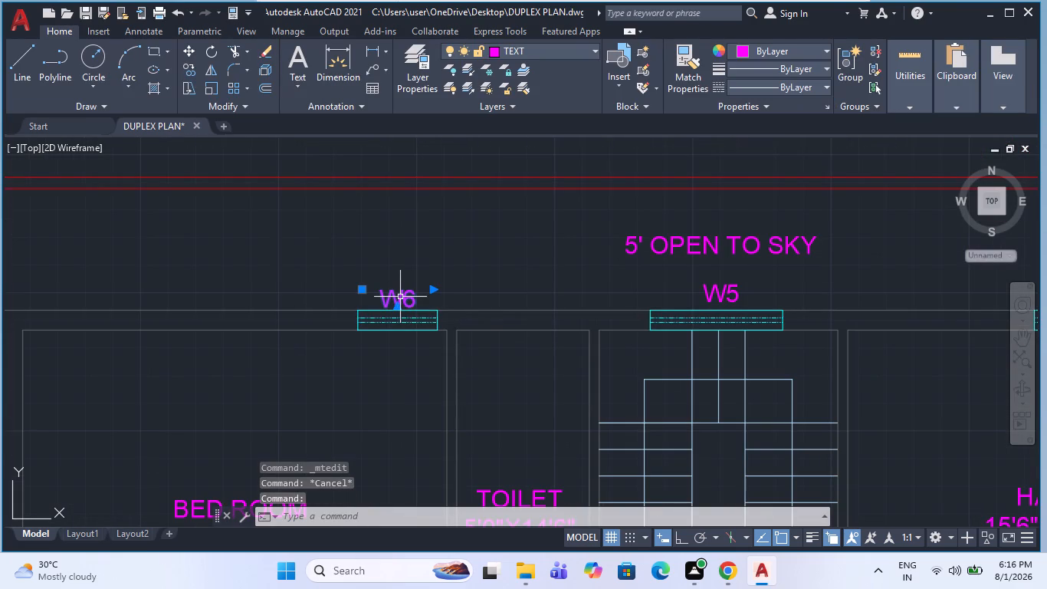
pyautogui.press('c')
pyautogui.write('O')
pyautogui.press('space')
pyautogui.moveTo(405, 294); pyautogui.dragTo(417, 298)
pyautogui.scroll(-2, 546, 276)
pyautogui.scroll(3, 317, 407)
pyautogui.click(353, 431)
pyautogui.scroll(-3, 338, 273)
pyautogui.press('Escape')
# Change the copied label beside the bed room's west-wall window to W7.
pyautogui.scroll(3, 352, 360)
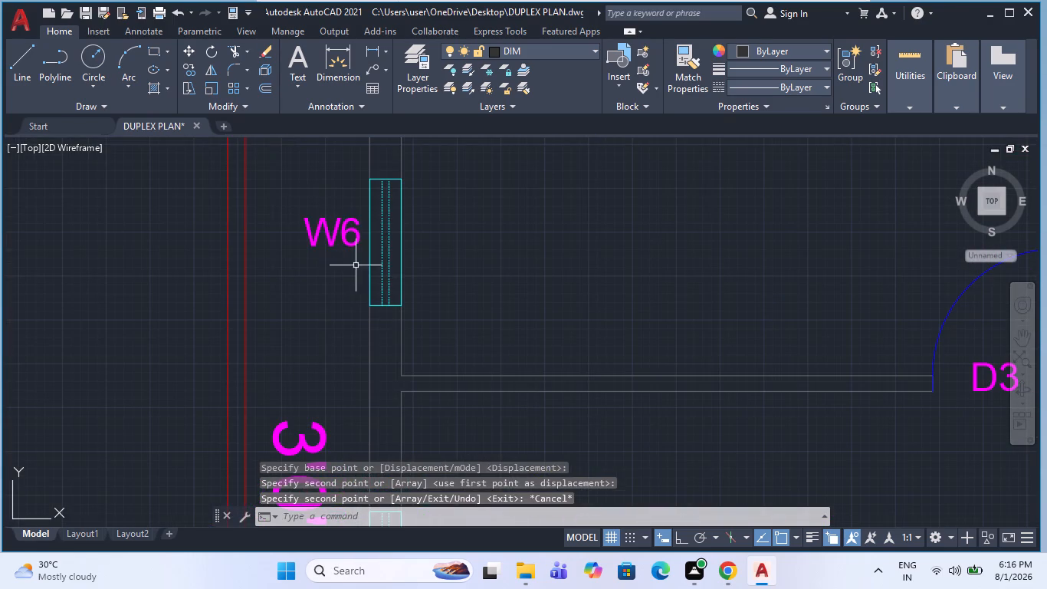
pyautogui.doubleClick(356, 239)
pyautogui.moveTo(362, 234); pyautogui.dragTo(350, 242)
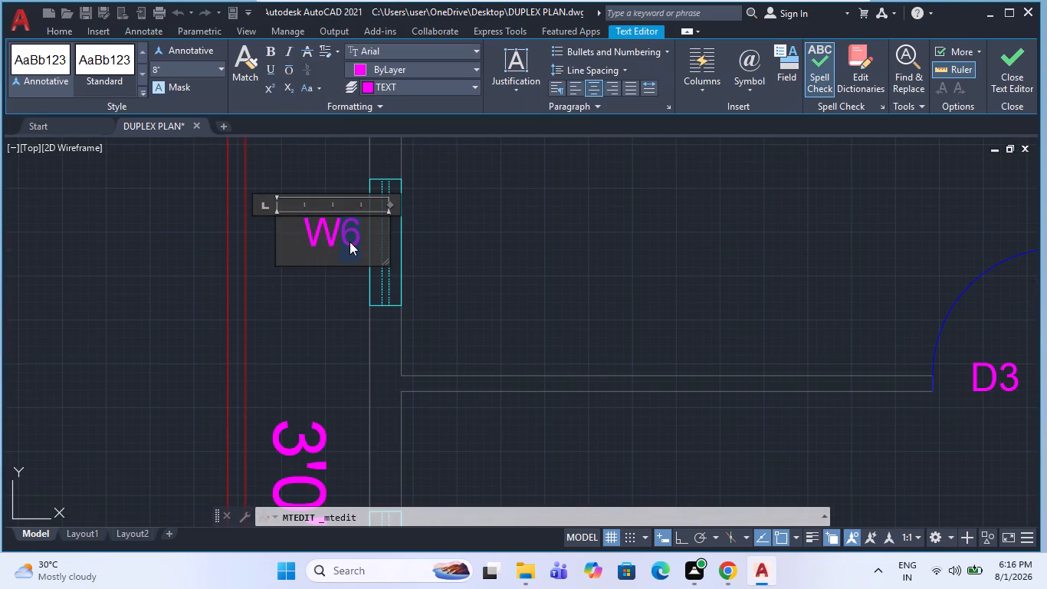
pyautogui.press('7')
pyautogui.click(340, 335)
# Copy the W7 label to just outside the window in the dining area's west wall.
pyautogui.click(331, 220)
pyautogui.click(320, 258)
pyautogui.write('CO')
pyautogui.press('space')
pyautogui.click(336, 260)
pyautogui.scroll(-3, 352, 211)
pyautogui.scroll(2, 386, 294)
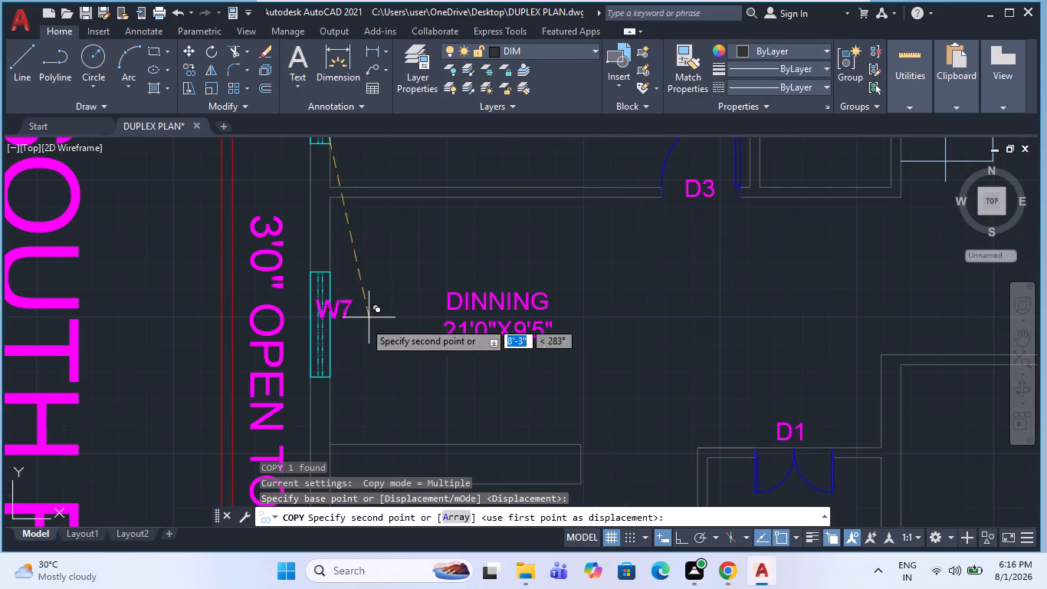
pyautogui.click(321, 337)
pyautogui.press('Escape')
# Change the copied label beside the dining area's west-wall window to W8.
pyautogui.doubleClick(304, 327)
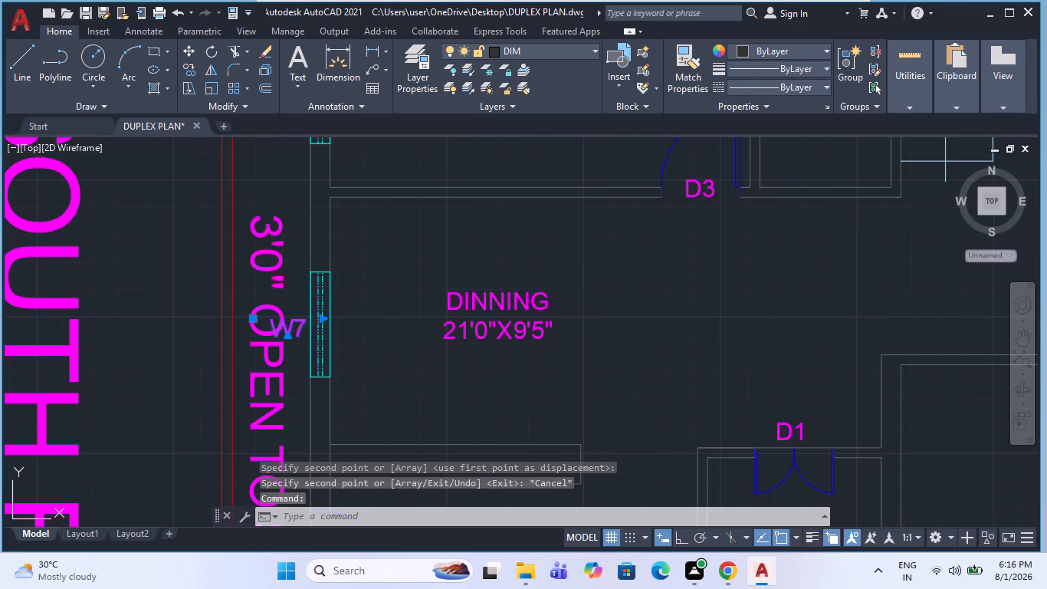
pyautogui.moveTo(304, 327); pyautogui.dragTo(294, 333)
pyautogui.press('8')
pyautogui.click(300, 388)
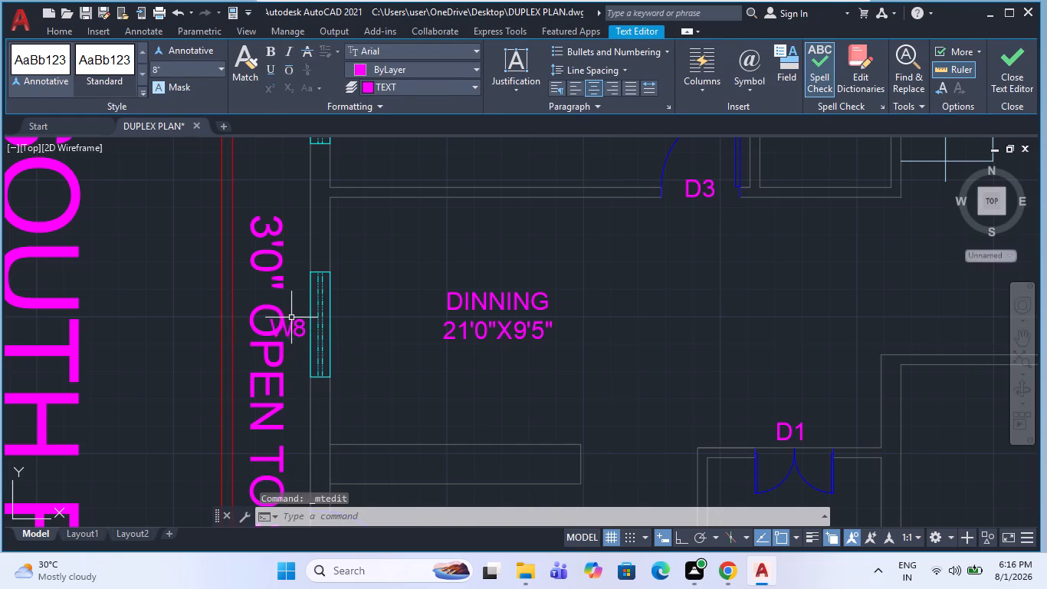
# Copy the W8 label to just below the window in the kitchen's south wall.
pyautogui.click(292, 317)
pyautogui.click(305, 367)
pyautogui.click(294, 325)
pyautogui.press('c')
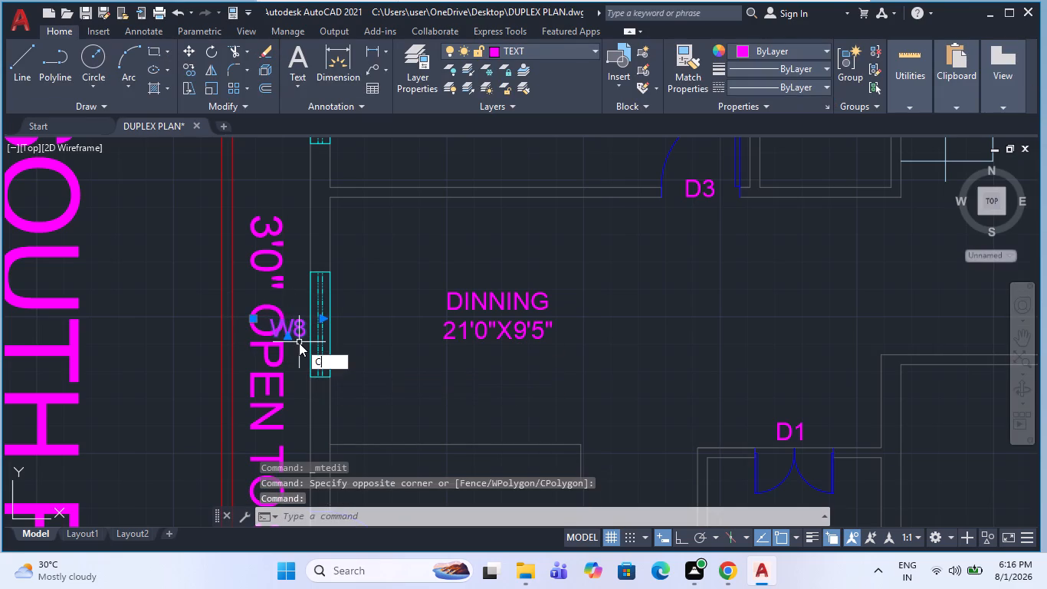
pyautogui.write('O')
pyautogui.press('space')
pyautogui.click(298, 339)
pyautogui.scroll(-2, 327, 245)
pyautogui.scroll(-2, 306, 328)
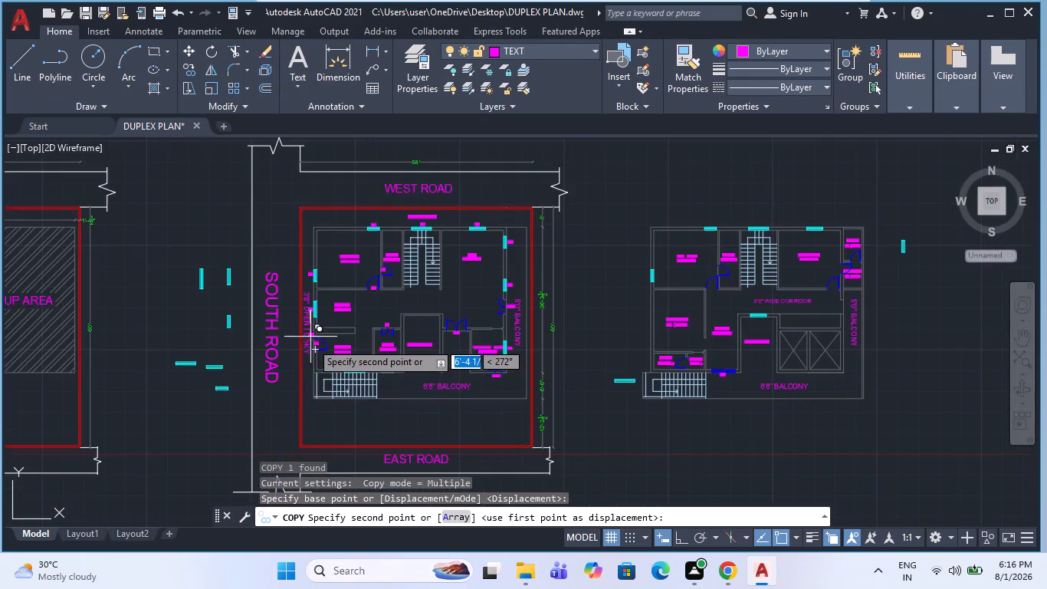
pyautogui.scroll(2, 311, 406)
pyautogui.scroll(3, 419, 333)
pyautogui.click(415, 350)
pyautogui.press('Escape')
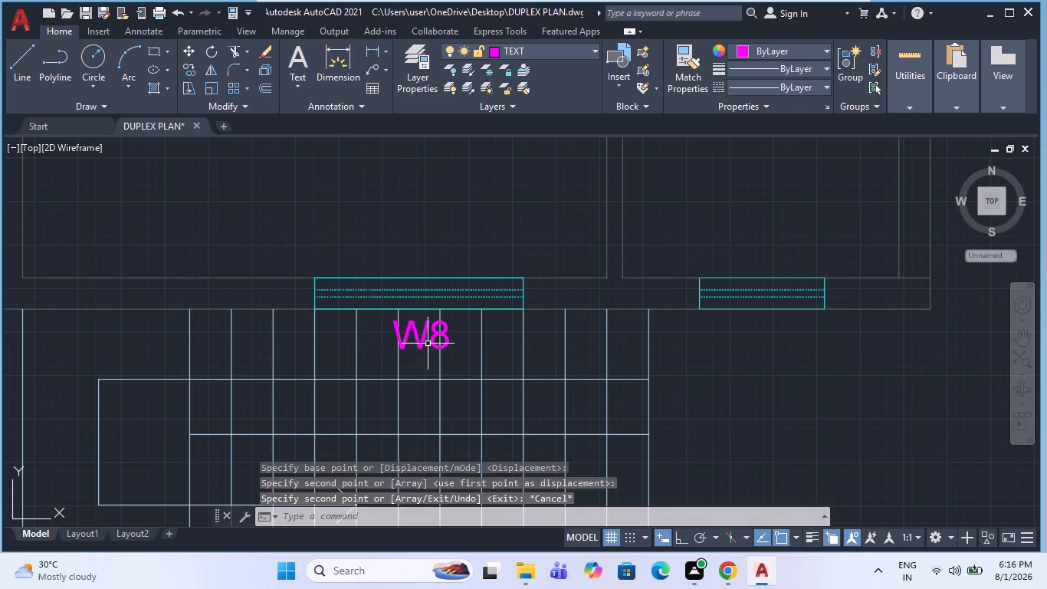
# Change the copied label below the kitchen's south window to W9.
pyautogui.doubleClick(431, 343)
pyautogui.moveTo(456, 338); pyautogui.dragTo(413, 354)
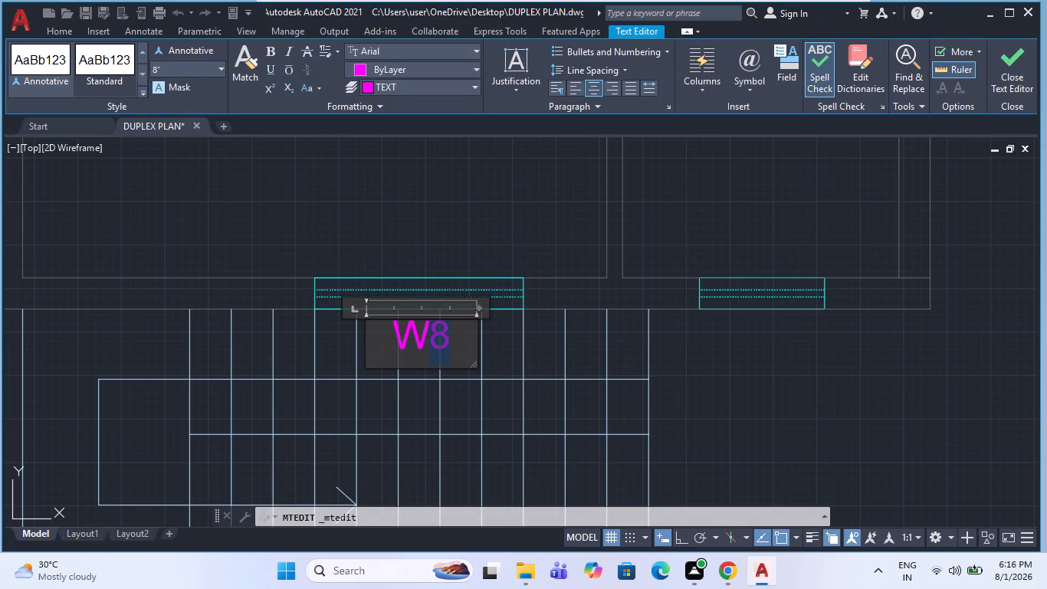
pyautogui.press('8')
pyautogui.press('BackSpace')
pyautogui.press('9')
pyautogui.click(392, 409)
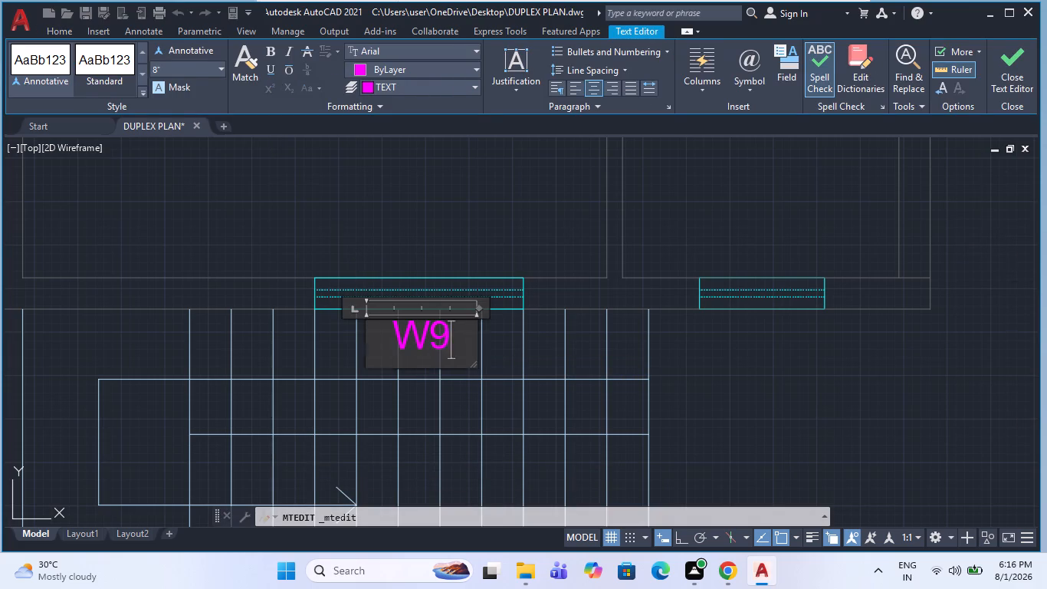
# Copy the W9 label to just below the window in the pooja room's south wall.
pyautogui.click(411, 341)
pyautogui.click(403, 349)
pyautogui.write('CO')
pyautogui.press('space')
pyautogui.moveTo(402, 351); pyautogui.dragTo(389, 364)
pyautogui.scroll(-2, 292, 394)
pyautogui.scroll(2, 449, 383)
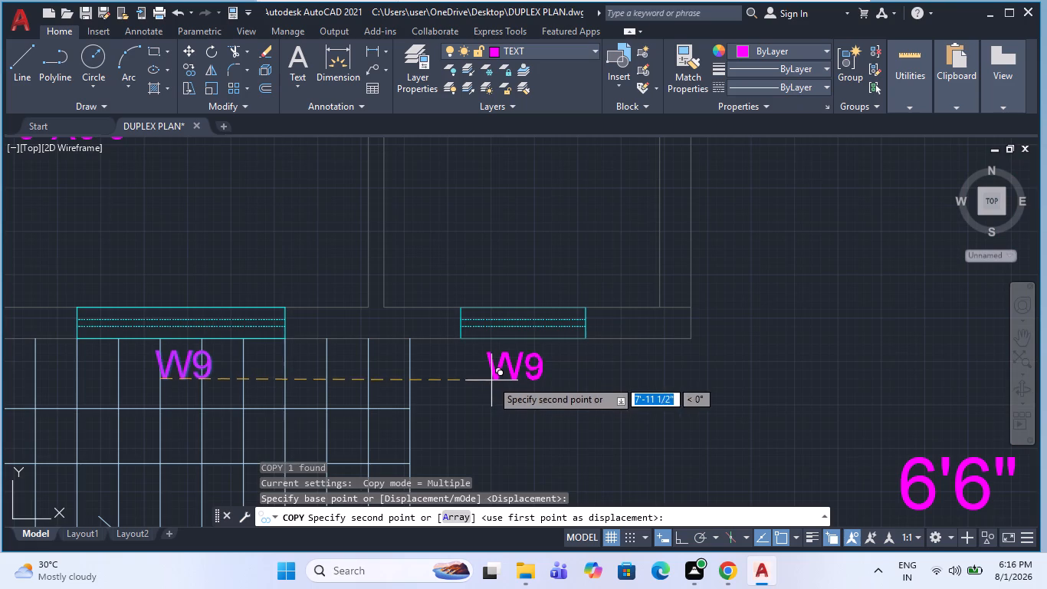
pyautogui.click(495, 373)
pyautogui.press('Escape')
# Change the copied label below the pooja room's window to W10.
pyautogui.doubleClick(519, 364)
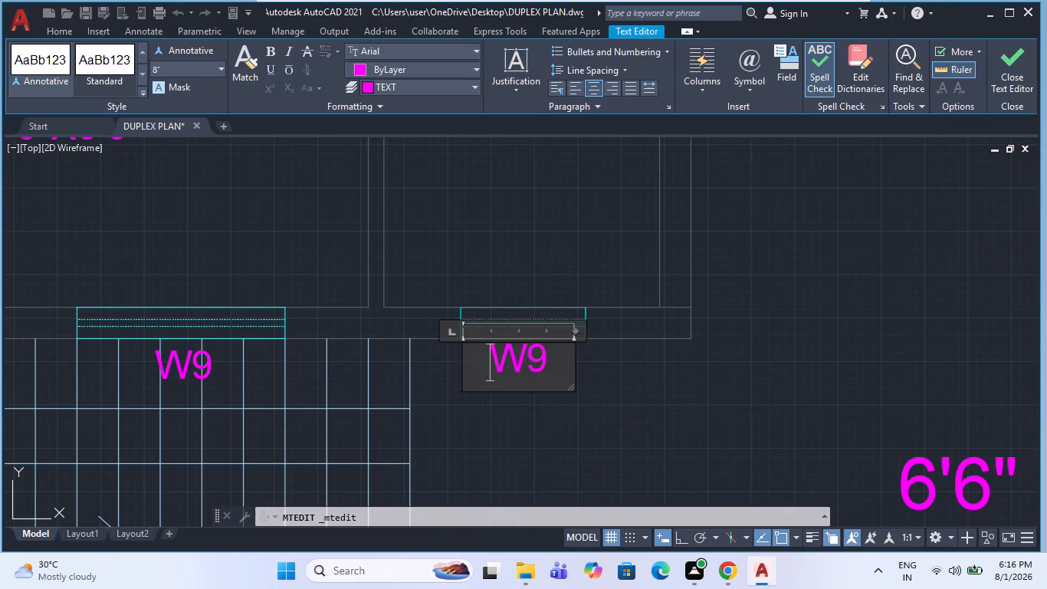
pyautogui.moveTo(546, 363); pyautogui.dragTo(533, 375)
pyautogui.press('1')
pyautogui.press('0')
pyautogui.click(520, 423)
# Copy the W10 label to the empty area west of BEDROOM-2, outside the second floor plan.
pyautogui.scroll(-4, 359, 400)
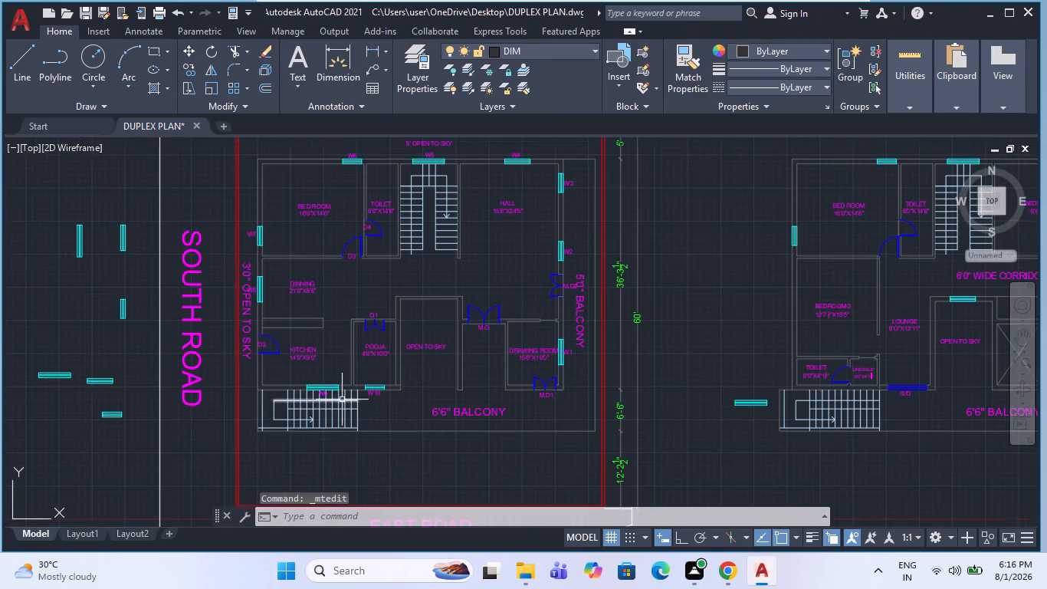
pyautogui.moveTo(472, 364); pyautogui.dragTo(373, 380, button='middle')
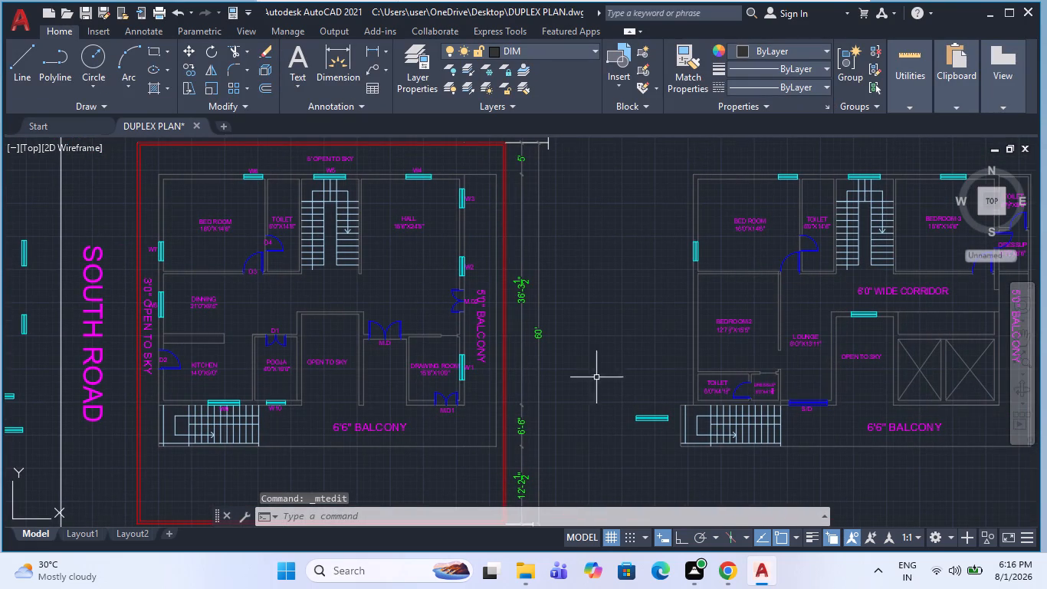
pyautogui.moveTo(375, 385); pyautogui.dragTo(346, 382, button='middle')
pyautogui.scroll(2, 254, 415)
pyautogui.click(241, 396)
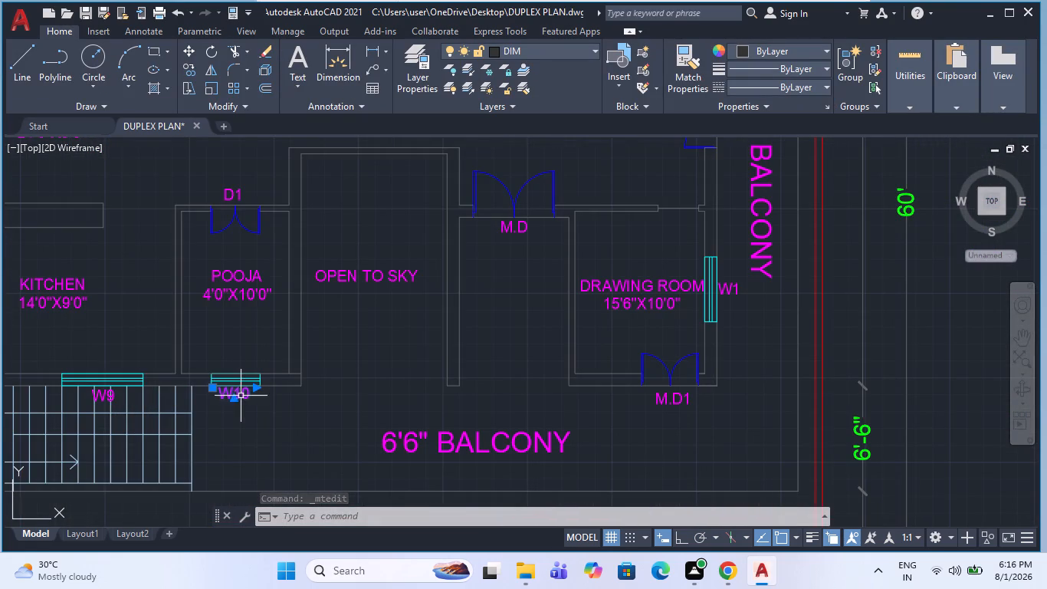
pyautogui.press('c')
pyautogui.write('O')
pyautogui.press('space')
pyautogui.moveTo(250, 403); pyautogui.dragTo(244, 423)
pyautogui.scroll(-2, 228, 429)
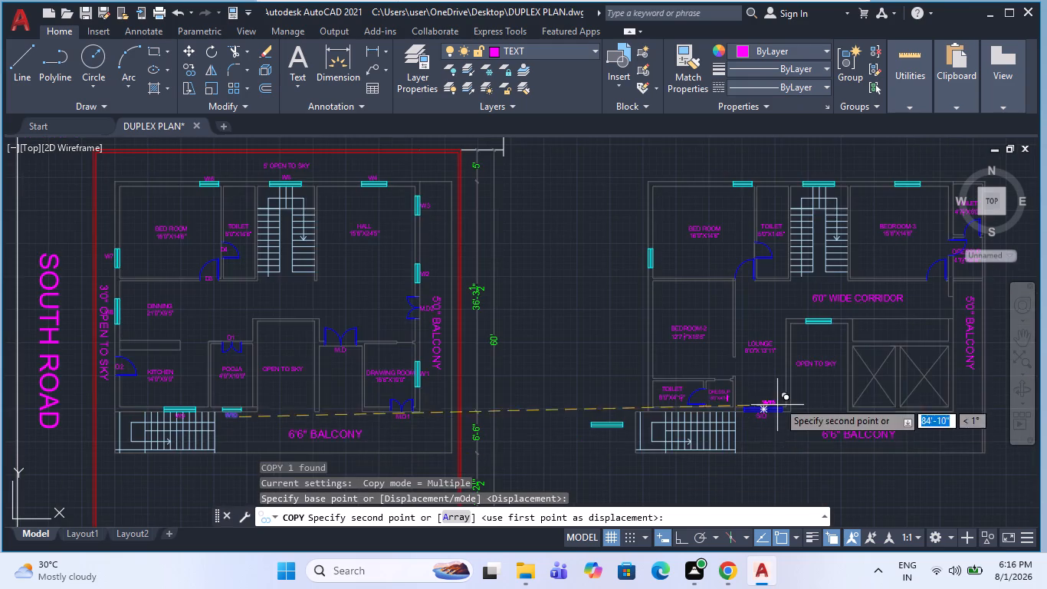
pyautogui.scroll(2, 766, 367)
pyautogui.scroll(-1, 533, 393)
pyautogui.scroll(2, 671, 387)
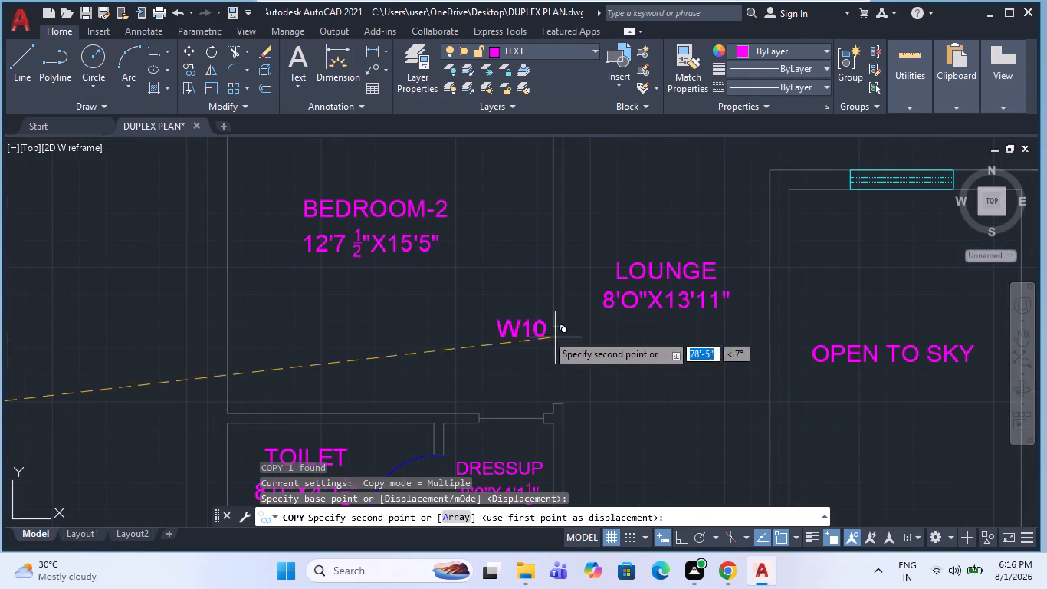
pyautogui.scroll(-2, 542, 381)
pyautogui.scroll(-1, 520, 287)
pyautogui.click(426, 326)
pyautogui.press('Escape')
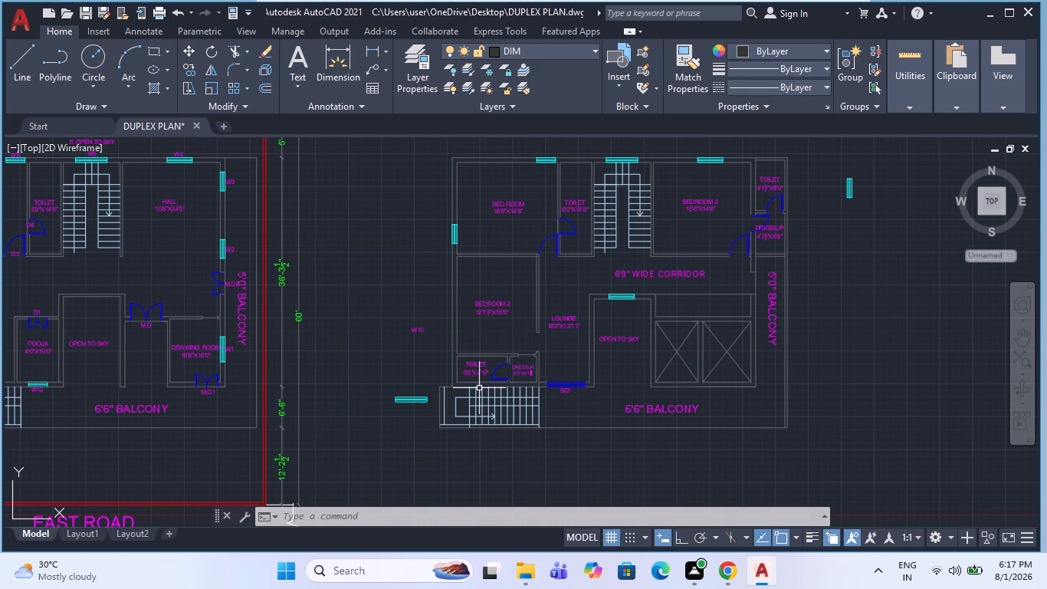
# Copy the bed room's west-wall window down into BEDROOM-2's west wall, near the toilet partition, in the second plan.
pyautogui.scroll(1, 448, 329)
pyautogui.press('Escape')
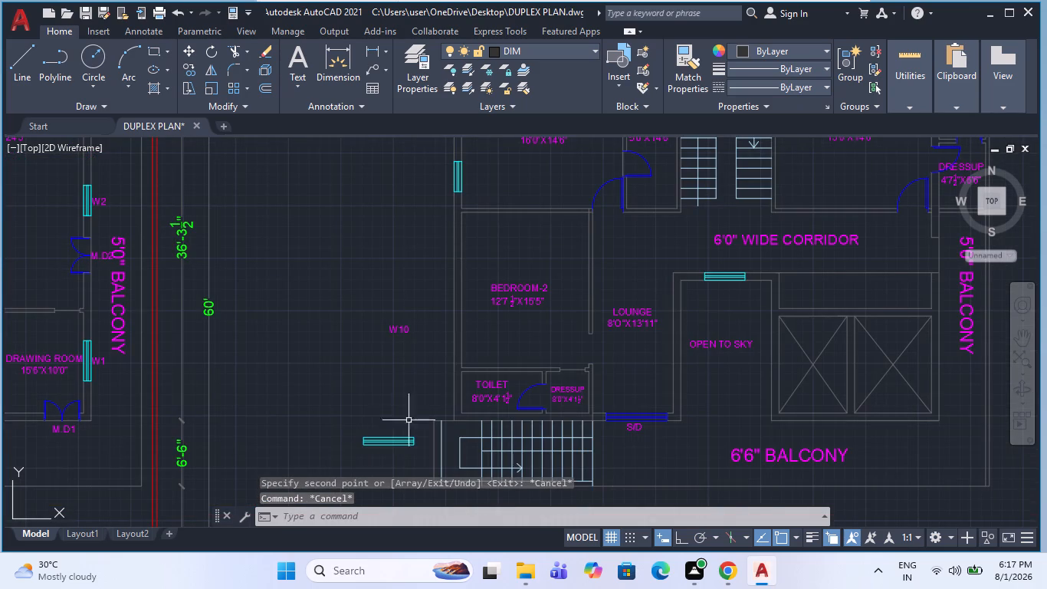
pyautogui.scroll(-2, 387, 425)
pyautogui.scroll(2, 400, 345)
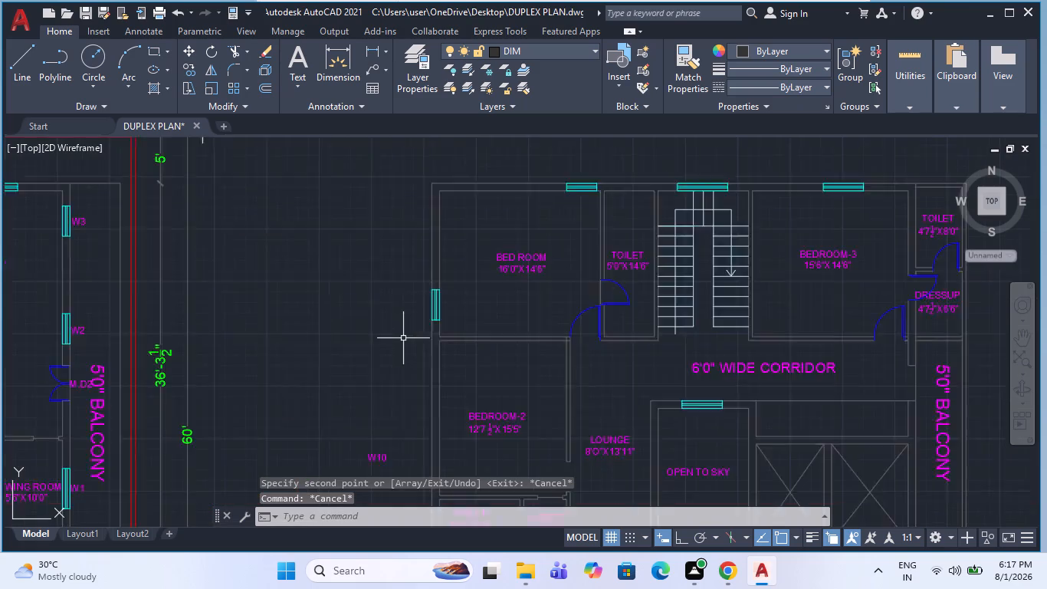
pyautogui.scroll(1, 406, 334)
pyautogui.click(454, 297)
pyautogui.write('CO')
pyautogui.press('space')
pyautogui.press('space')
pyautogui.click(454, 311)
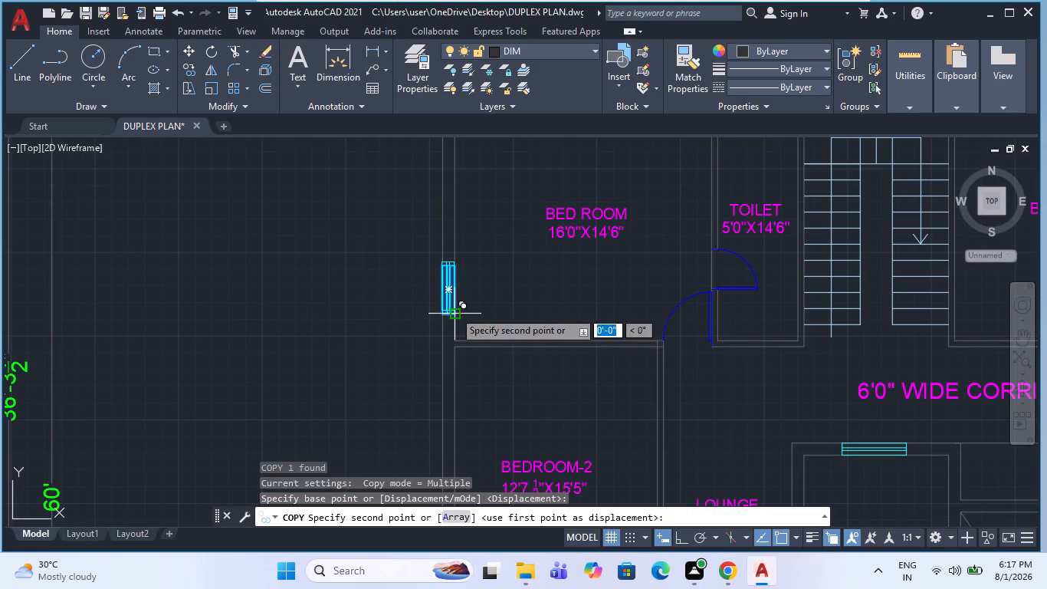
pyautogui.scroll(-2, 455, 297)
pyautogui.scroll(2, 457, 403)
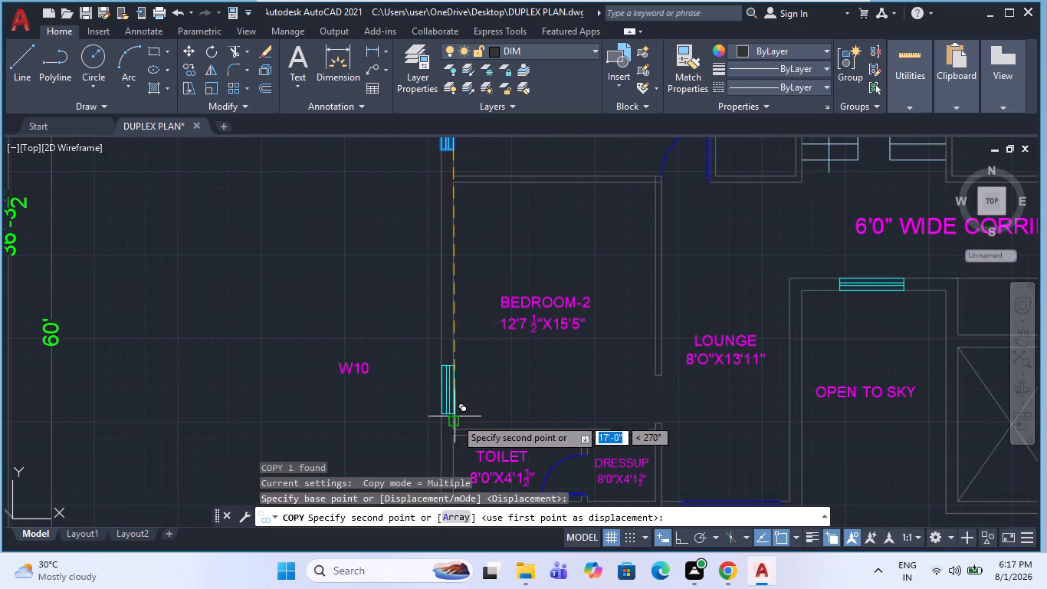
pyautogui.scroll(2, 455, 418)
pyautogui.click(445, 430)
pyautogui.press('Escape')
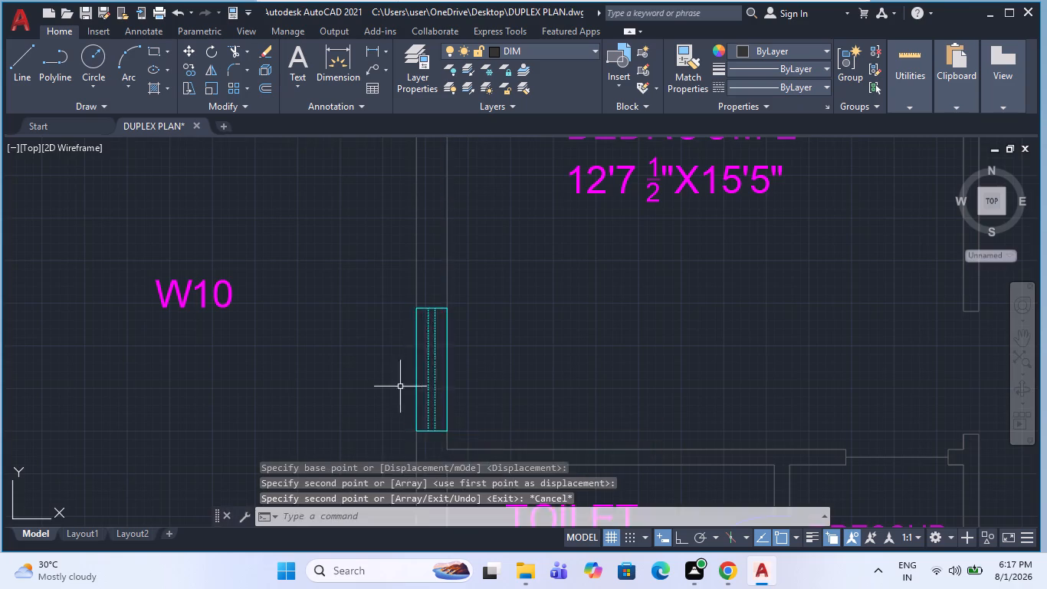
pyautogui.scroll(-2, 395, 384)
pyautogui.press('Escape')
# Copy the bed room door of the second plan into BEDROOM-2, just above the room label.
pyautogui.moveTo(635, 386); pyautogui.dragTo(561, 357, button='middle')
pyautogui.scroll(-2, 546, 363)
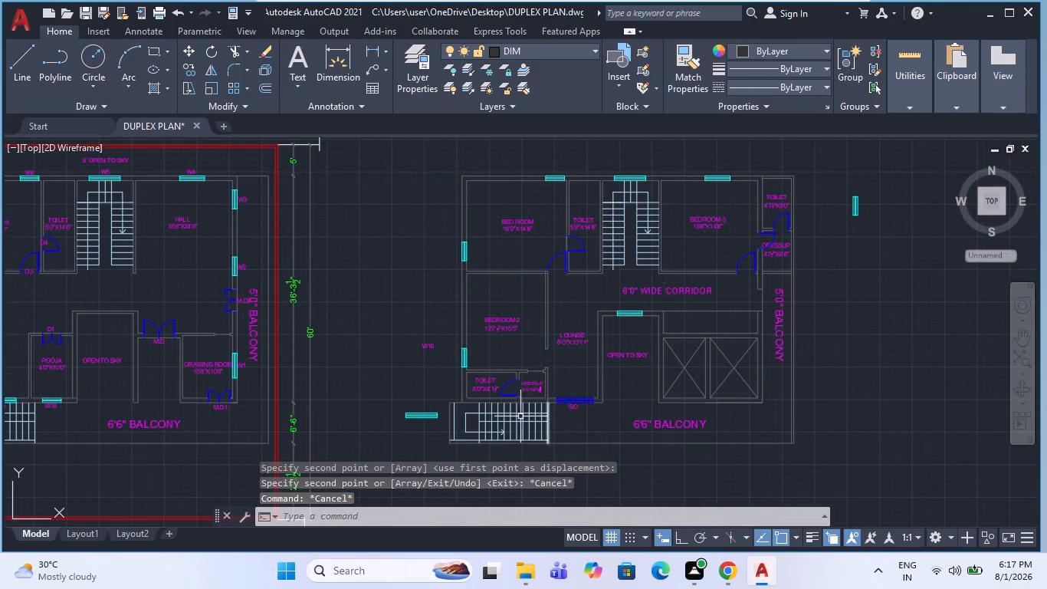
pyautogui.scroll(3, 539, 384)
pyautogui.scroll(-3, 534, 392)
pyautogui.scroll(2, 542, 264)
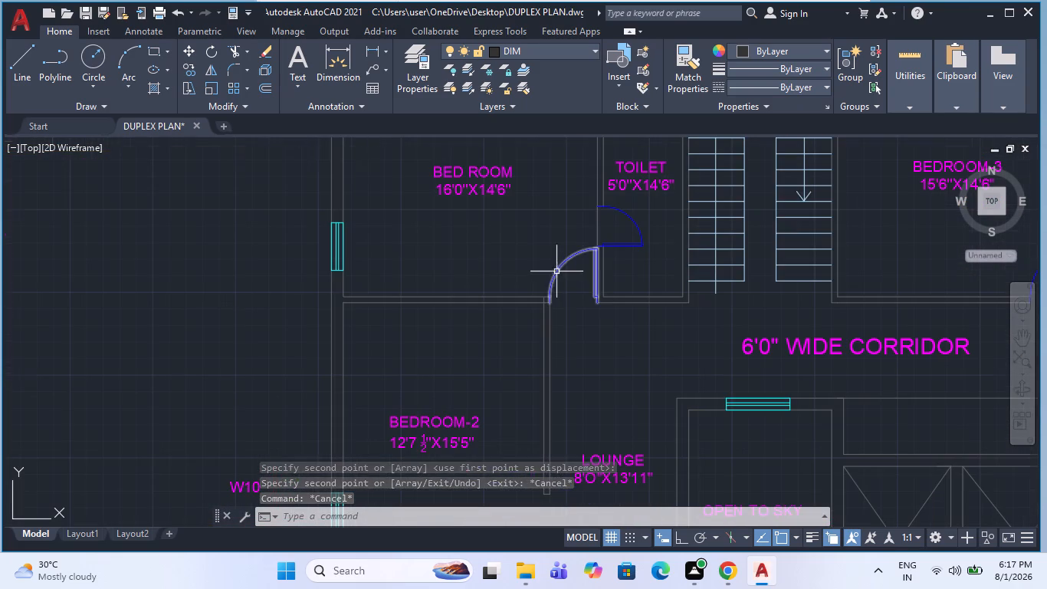
pyautogui.click(558, 273)
pyautogui.press('c')
pyautogui.write('O')
pyautogui.press('space')
pyautogui.moveTo(567, 265); pyautogui.dragTo(563, 273)
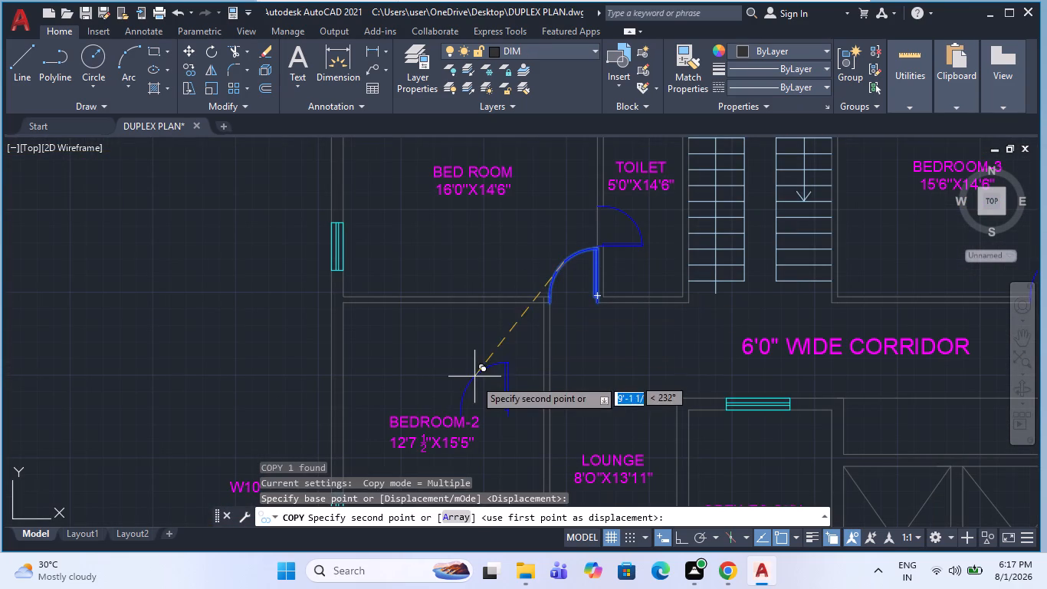
pyautogui.click(478, 372)
pyautogui.press('Escape')
# Flip the copied door in BEDROOM-2 vertically so that its leaf points south.
pyautogui.click(511, 396)
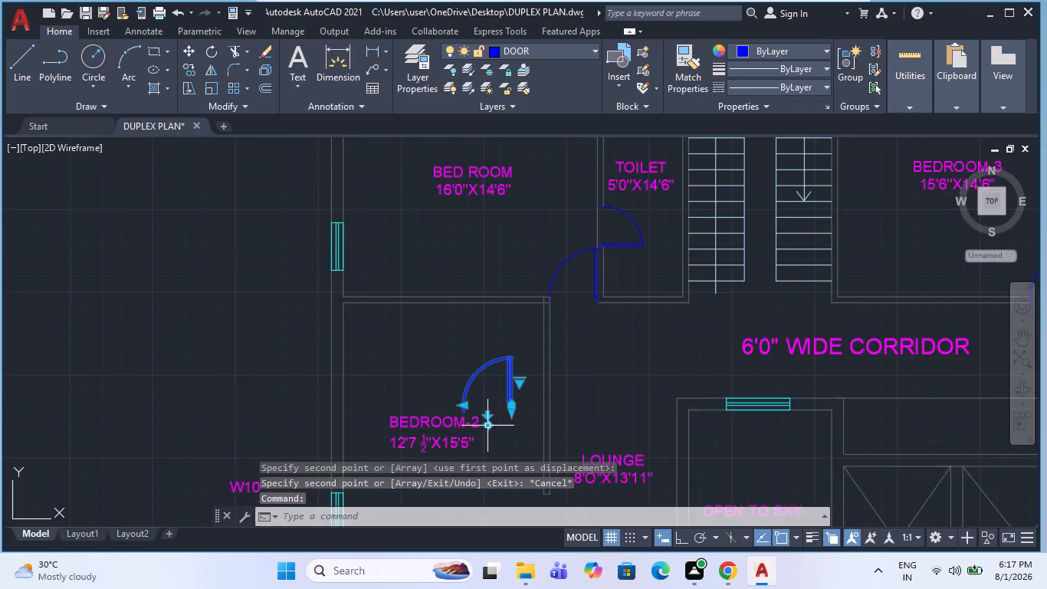
pyautogui.scroll(2, 489, 423)
pyautogui.click(481, 410)
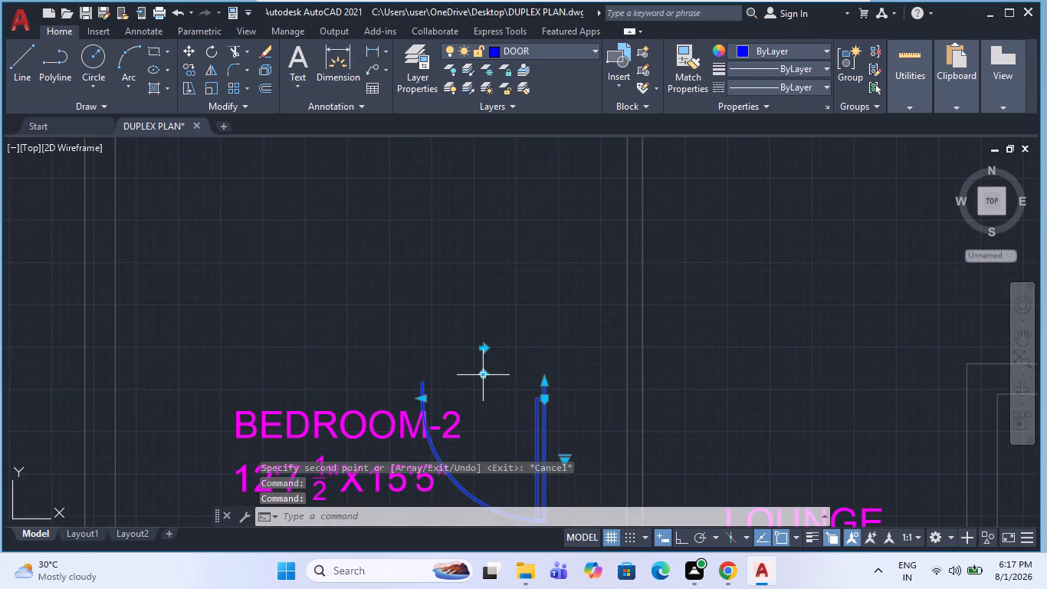
# Flip the copied door in BEDROOM-2 horizontally and vertically so that its leaf stands on the west side and points north.
pyautogui.click(481, 352)
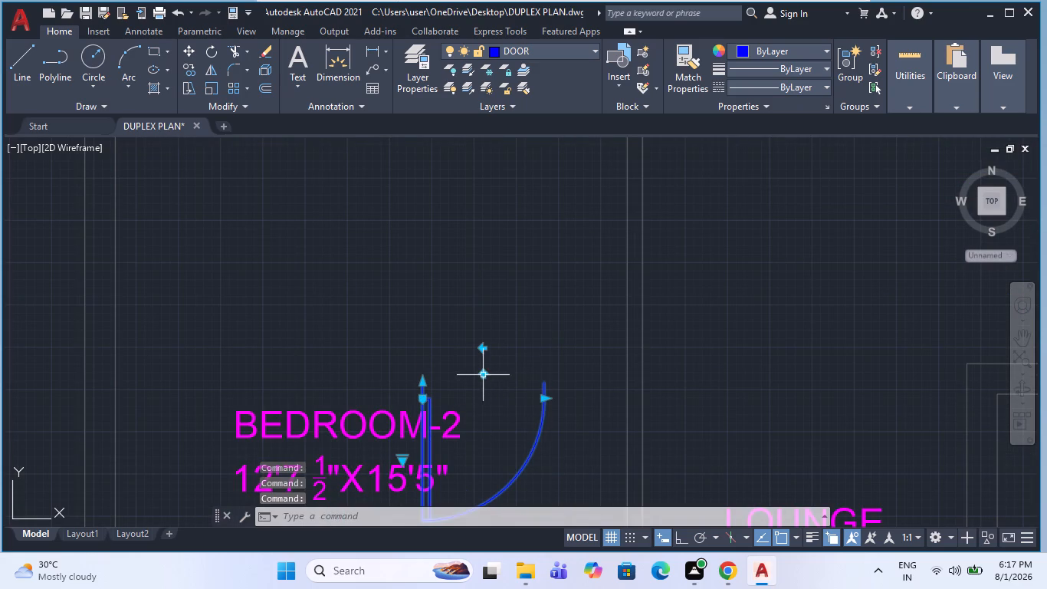
pyautogui.click(484, 378)
pyautogui.scroll(-2, 484, 371)
pyautogui.press('Escape')
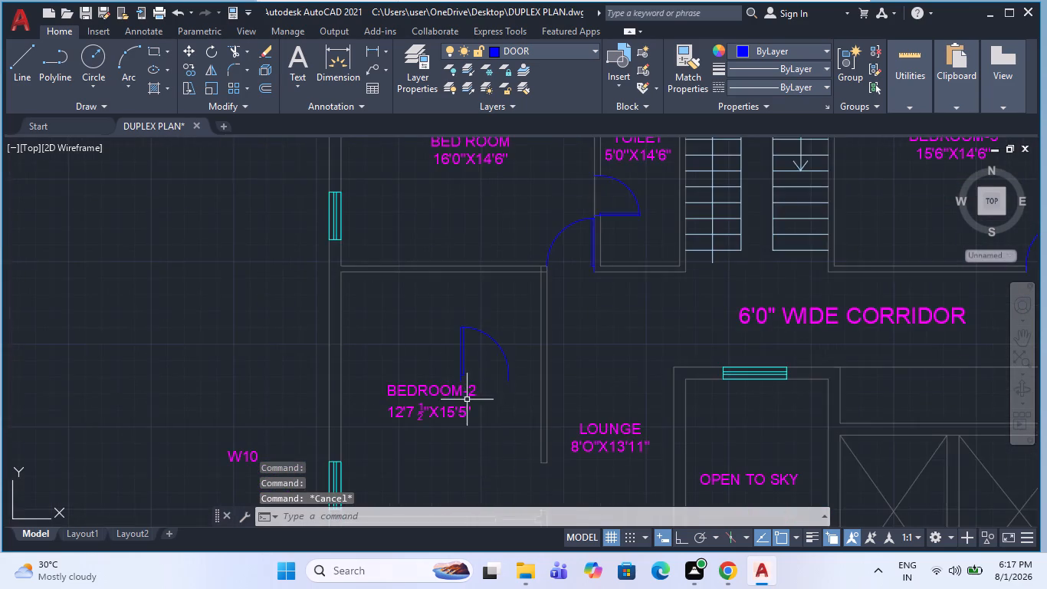
# Rotate the copied door in BEDROOM-2 by 90° counterclockwise so that its leaf lies horizontally.
pyautogui.scroll(1, 471, 391)
pyautogui.click(510, 377)
pyautogui.click(459, 270)
pyautogui.press('r')
pyautogui.write('O')
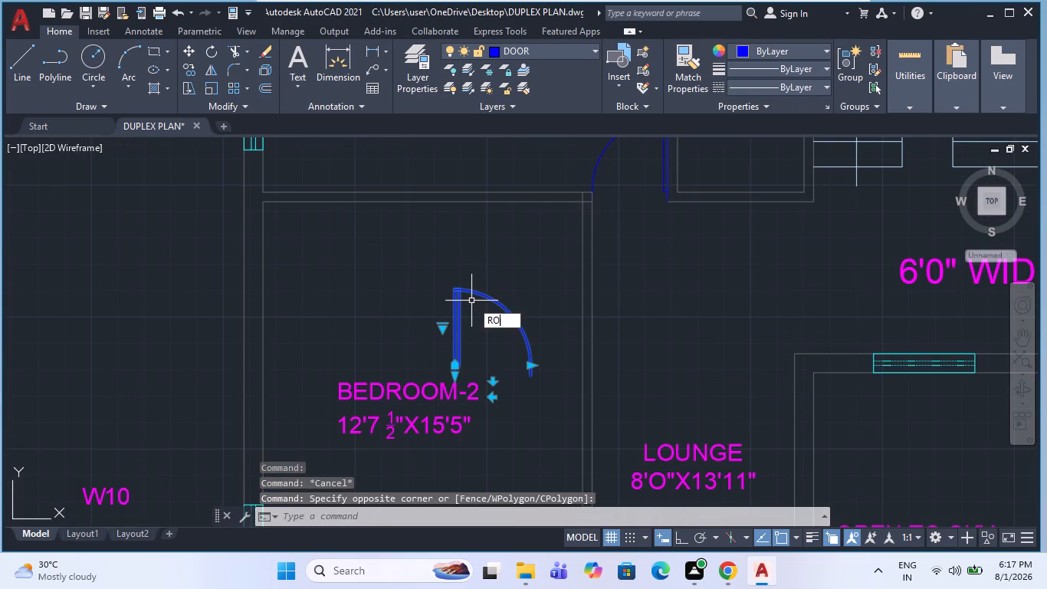
pyautogui.press('space')
pyautogui.click(477, 313)
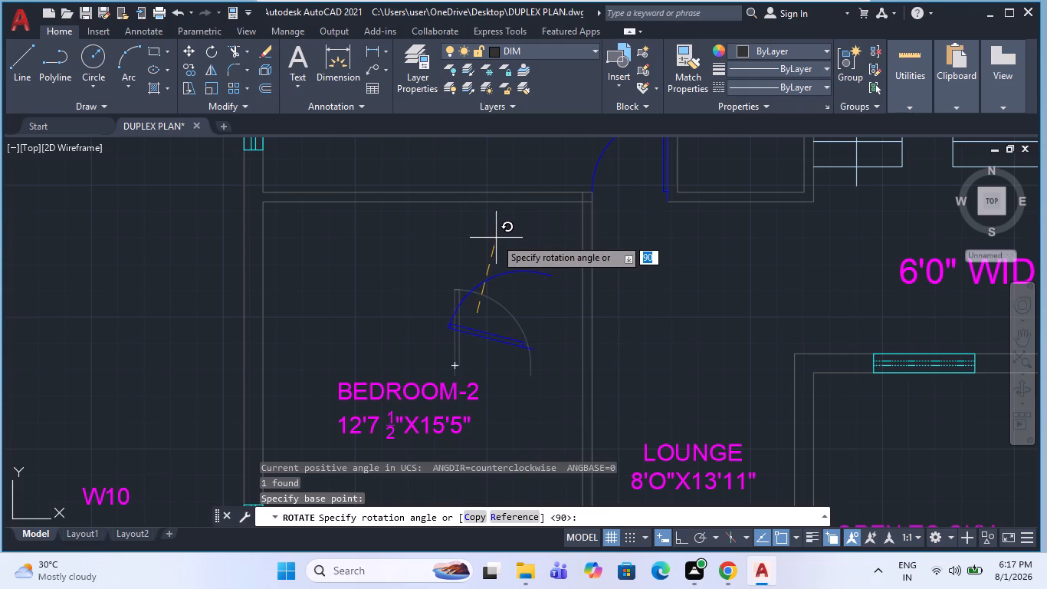
pyautogui.press('F8')
pyautogui.click(463, 234)
# Move the rotated door to the opening in BEDROOM-2's east wall, just above the DRESSUP room.
pyautogui.click(484, 275)
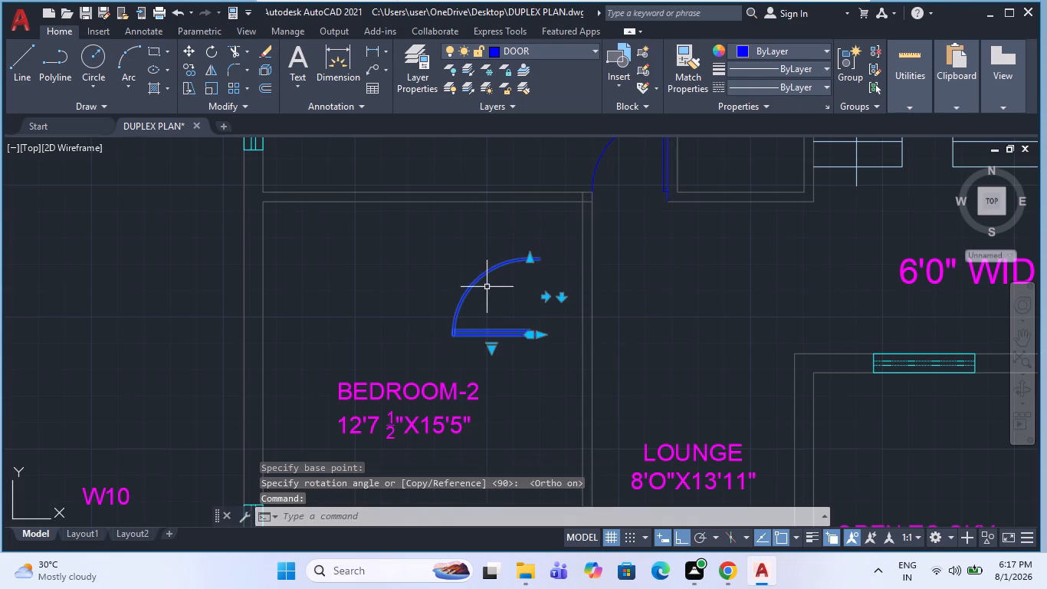
pyautogui.press('m')
pyautogui.press('space')
pyautogui.click(540, 339)
pyautogui.scroll(-2, 529, 283)
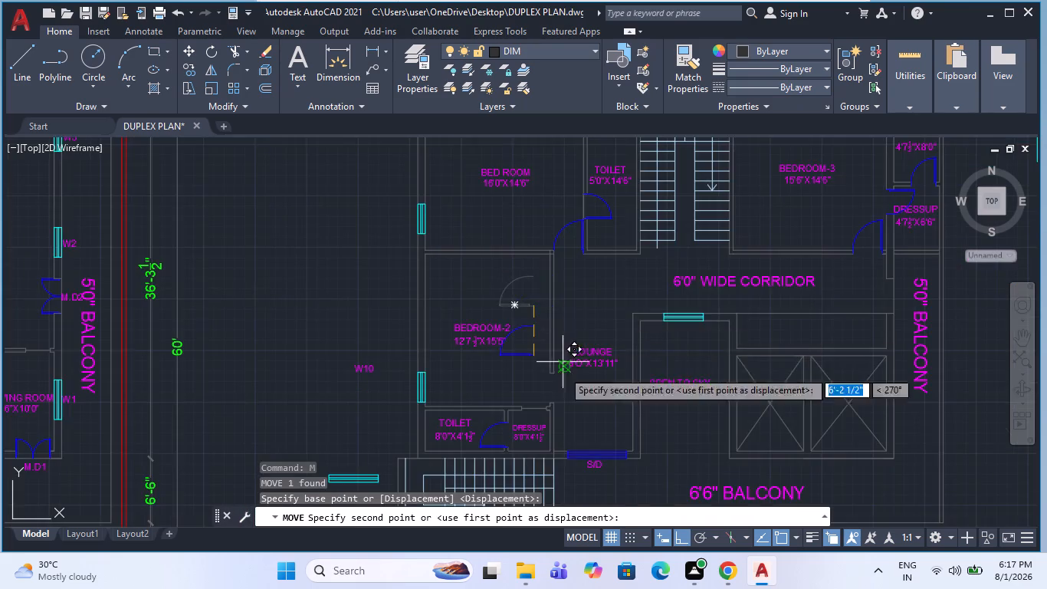
pyautogui.scroll(3, 563, 404)
pyautogui.click(530, 405)
pyautogui.press('Escape')
pyautogui.scroll(-3, 481, 356)
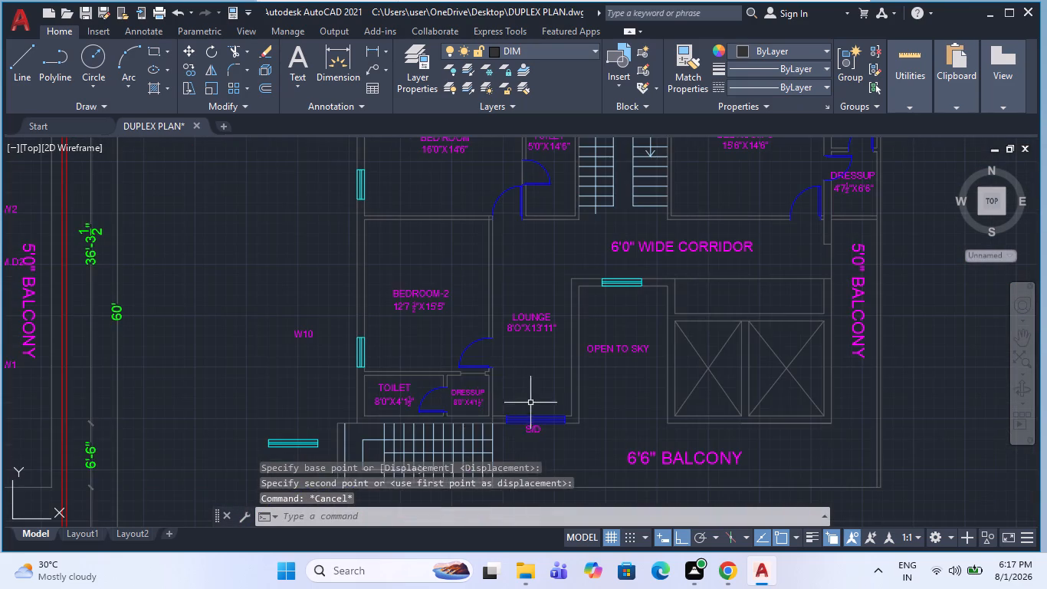
pyautogui.press('Escape')
# Delete the OPEN TO SKY label in the second plan.
pyautogui.scroll(1, 483, 393)
pyautogui.moveTo(483, 393); pyautogui.dragTo(439, 402, button='middle')
pyautogui.scroll(-1, 439, 397)
pyautogui.press('Escape')
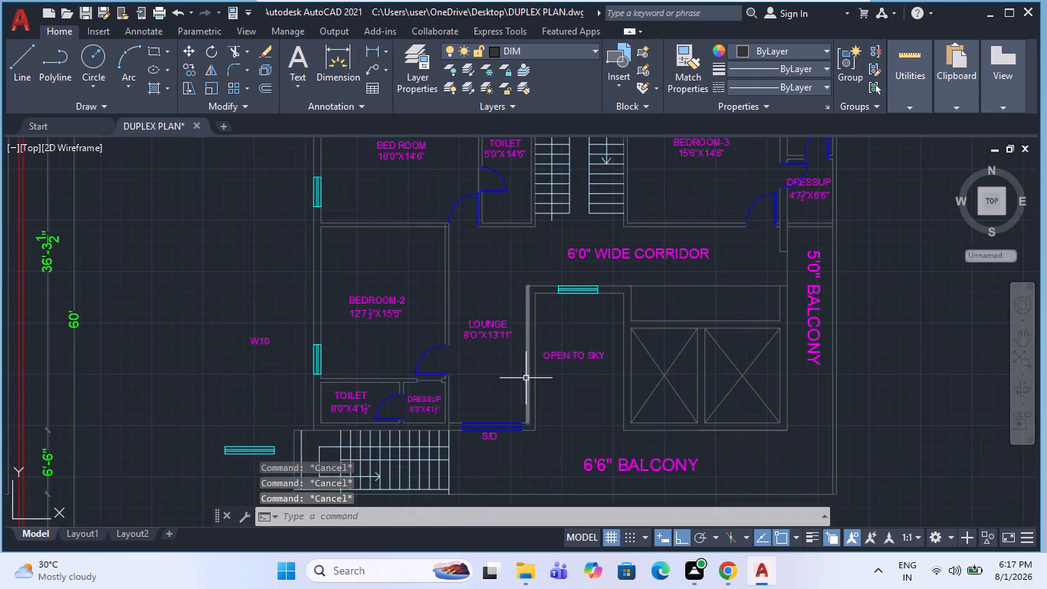
pyautogui.moveTo(526, 378); pyautogui.dragTo(427, 385, button='middle')
pyautogui.scroll(-1, 410, 373)
pyautogui.moveTo(581, 391); pyautogui.dragTo(490, 395, button='middle')
pyautogui.scroll(2, 373, 383)
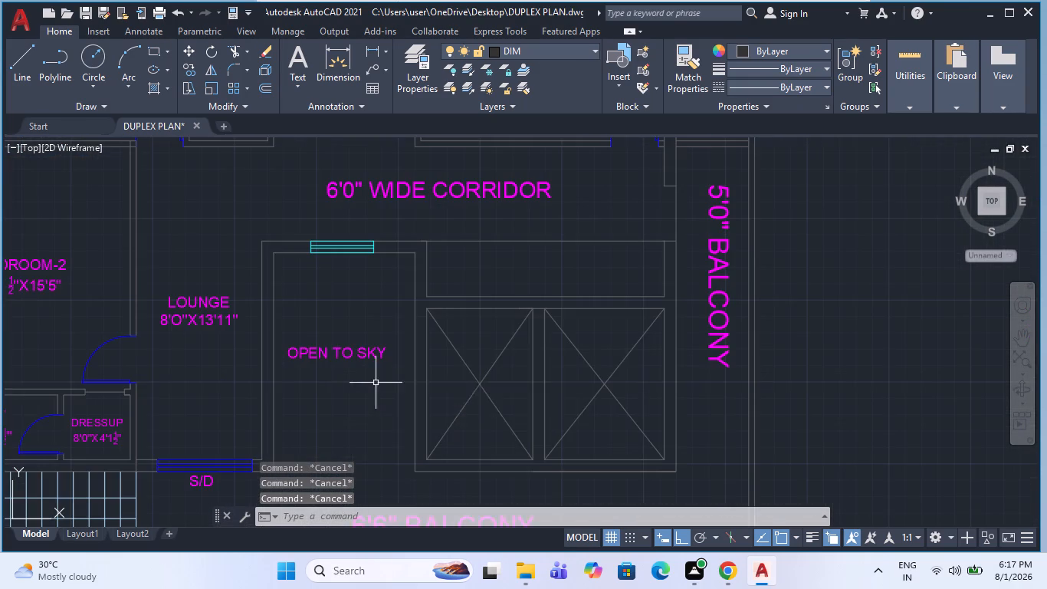
pyautogui.click(376, 383)
pyautogui.click(354, 346)
pyautogui.press('Delete')
# Draw two crossing diagonal lines between the corners of the former OPEN TO SKY area east of the LOUNGE.
pyautogui.scroll(-1, 388, 344)
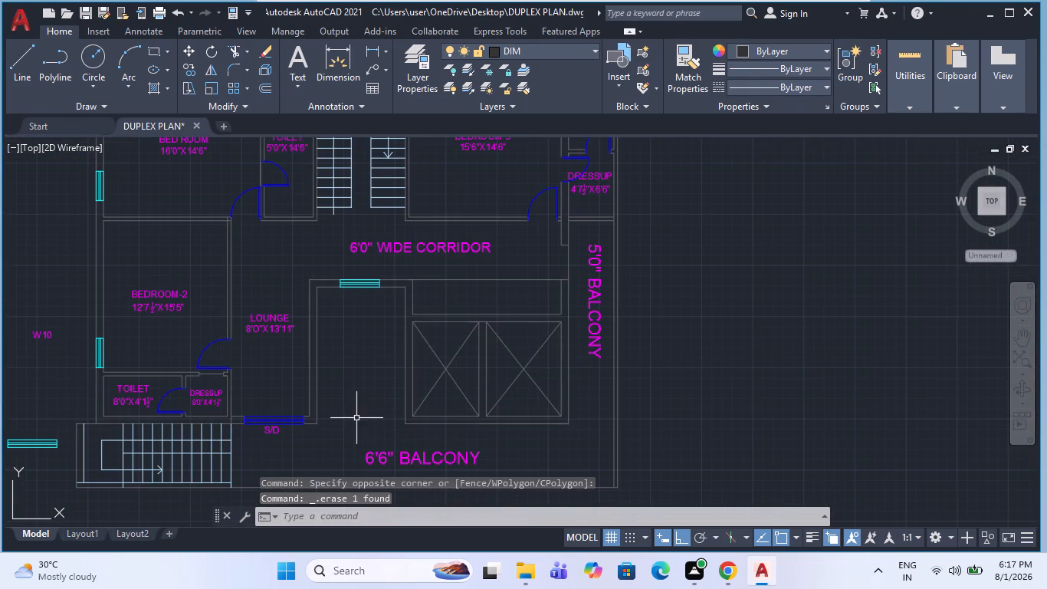
pyautogui.press('l')
pyautogui.press('space')
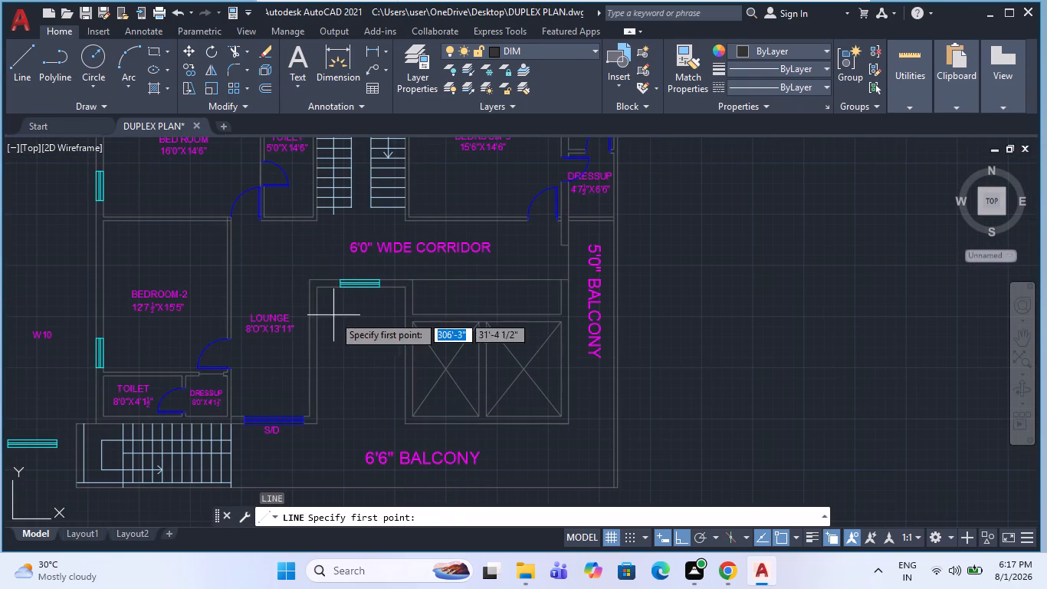
pyautogui.click(318, 287)
pyautogui.scroll(1, 408, 426)
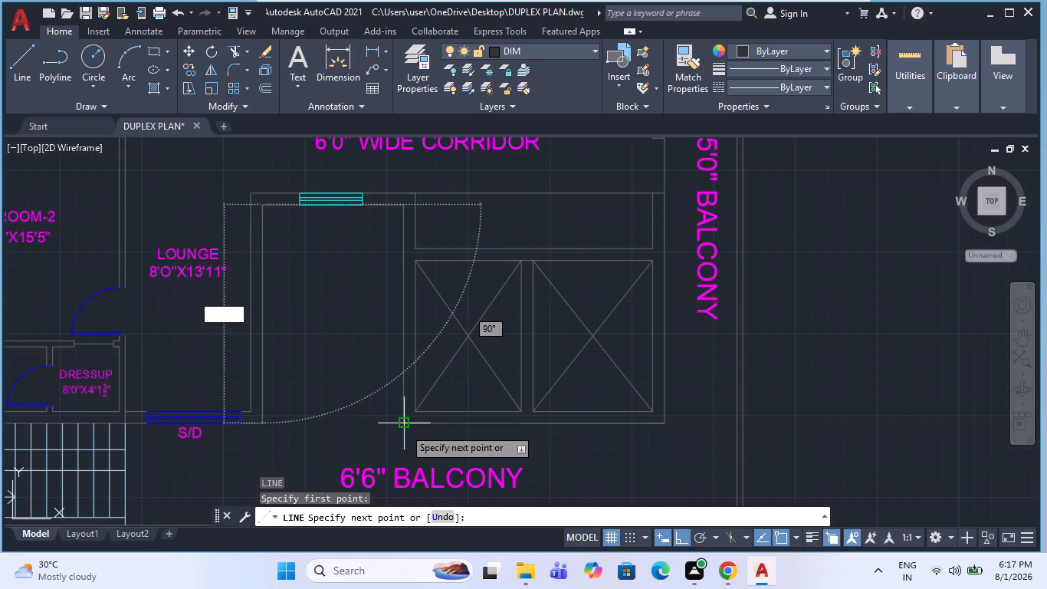
pyautogui.click(404, 428)
pyautogui.press('Escape')
pyautogui.press('space')
pyautogui.click(399, 207)
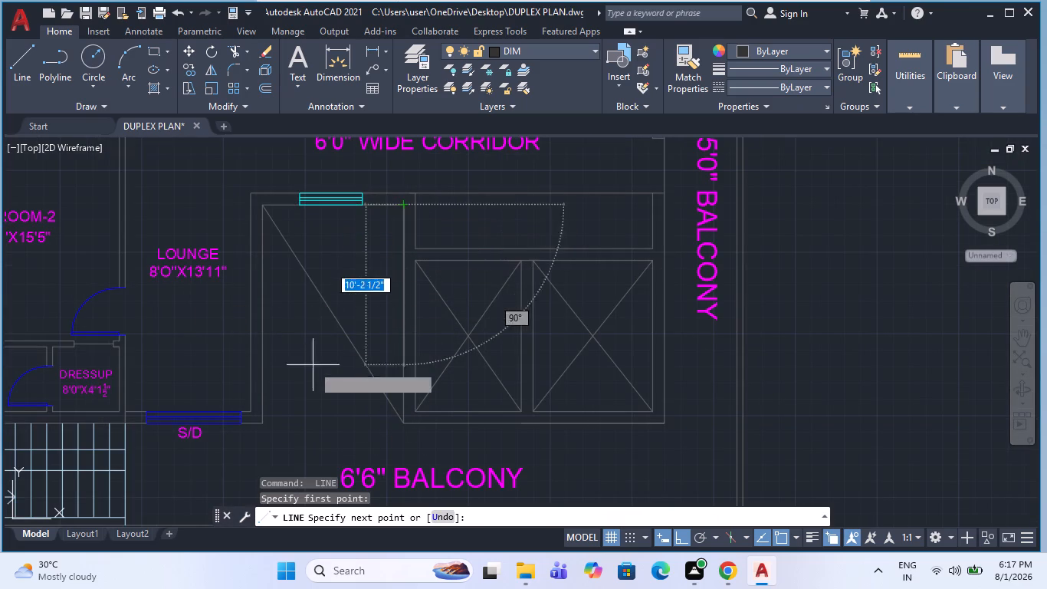
pyautogui.click(264, 420)
pyautogui.press('Escape')
# Copy the 6'0" WIDE CORRIDOR label into the narrow rectangle above the two crossed bays, with ortho off.
pyautogui.scroll(-2, 358, 397)
pyautogui.moveTo(422, 392); pyautogui.dragTo(448, 380, button='middle')
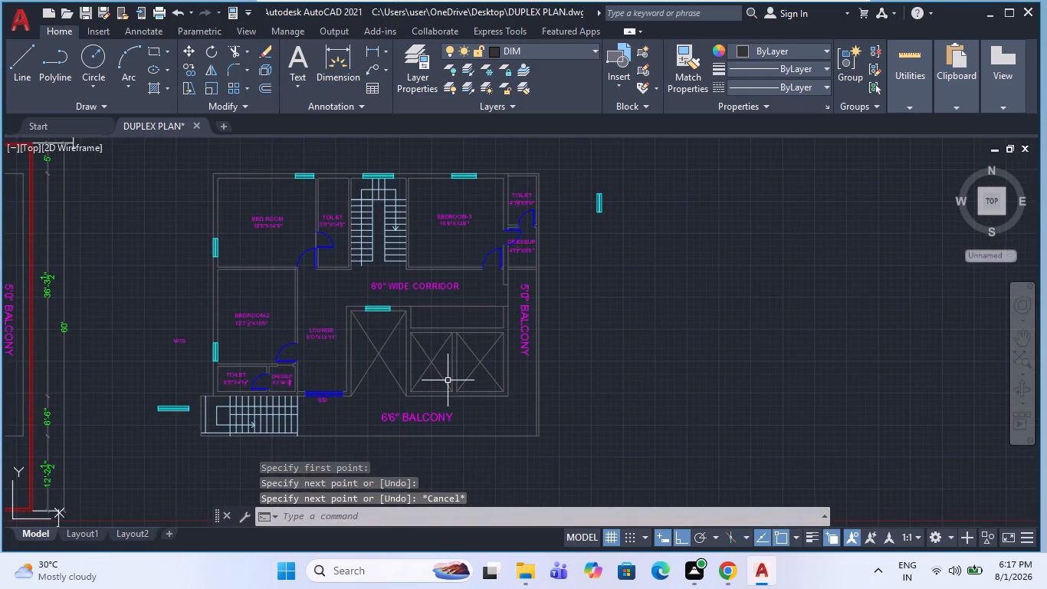
pyautogui.moveTo(483, 327); pyautogui.dragTo(457, 334, button='middle')
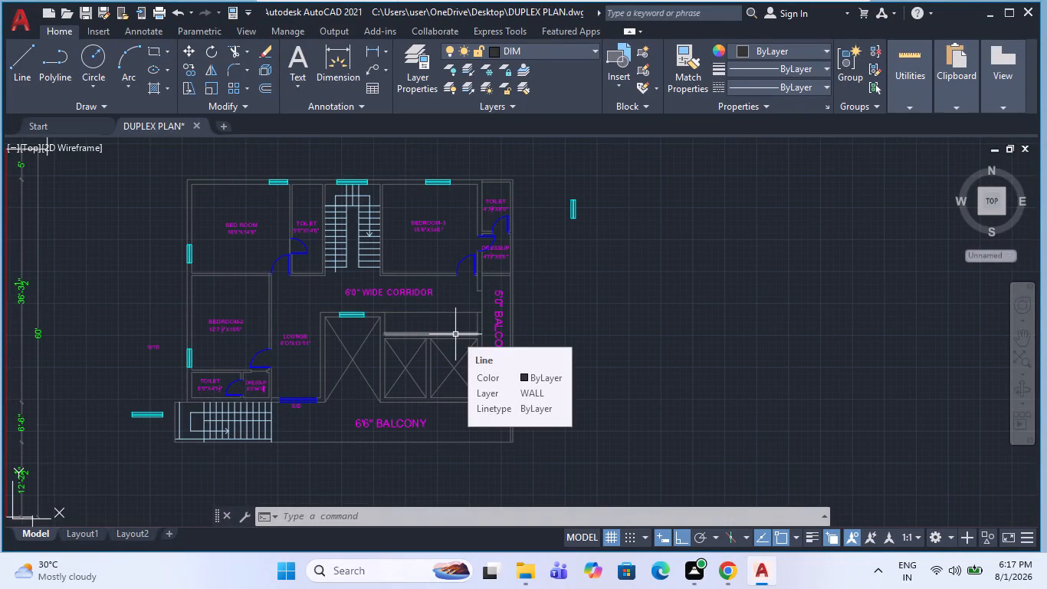
pyautogui.scroll(1, 435, 324)
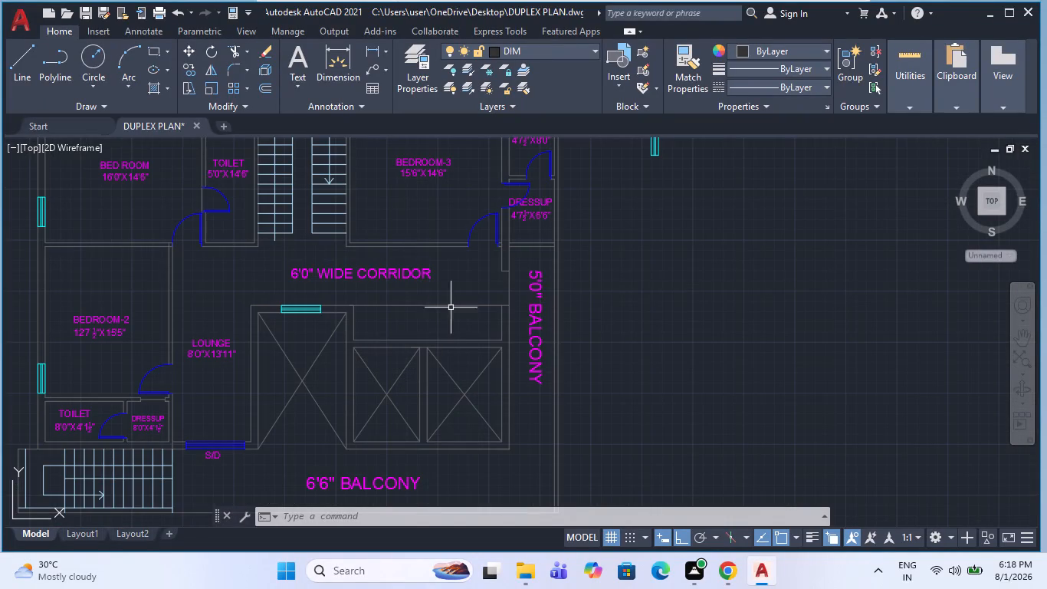
pyautogui.click(412, 281)
pyautogui.click(389, 269)
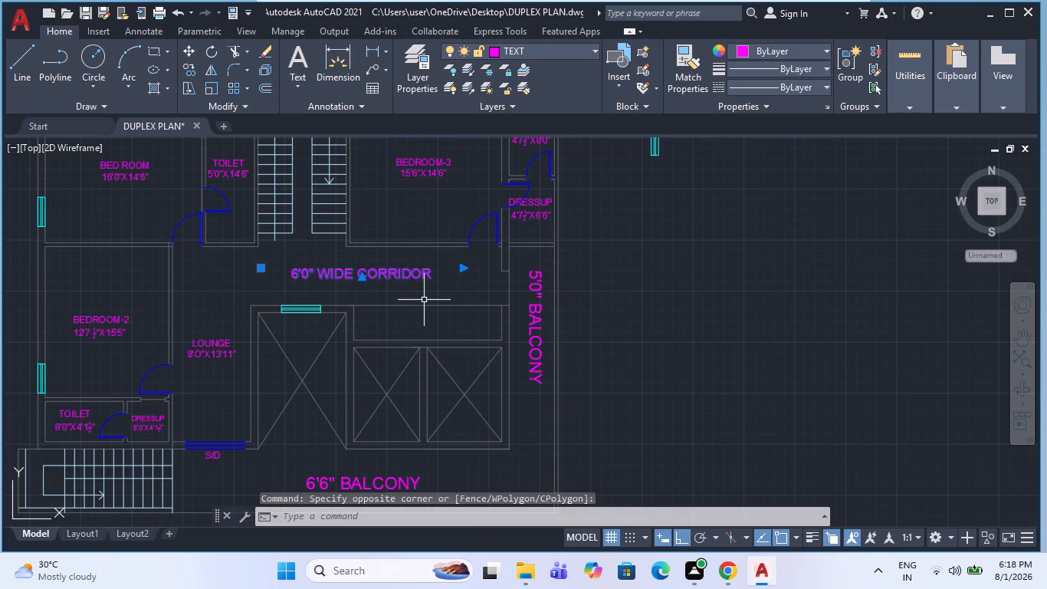
pyautogui.write('CO')
pyautogui.press('space')
pyautogui.click(413, 282)
pyautogui.scroll(2, 531, 341)
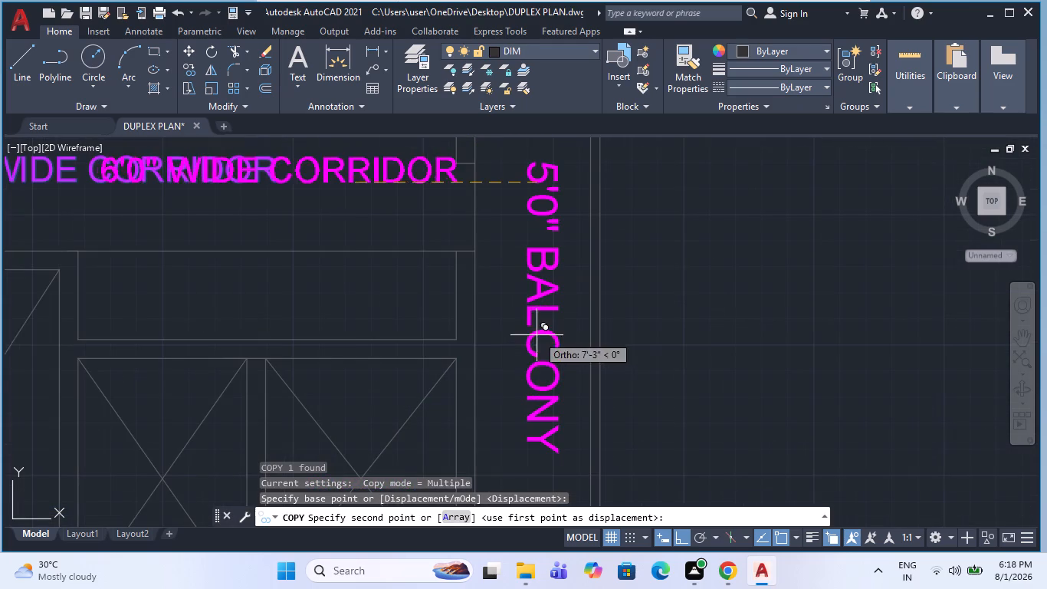
pyautogui.press('F9')
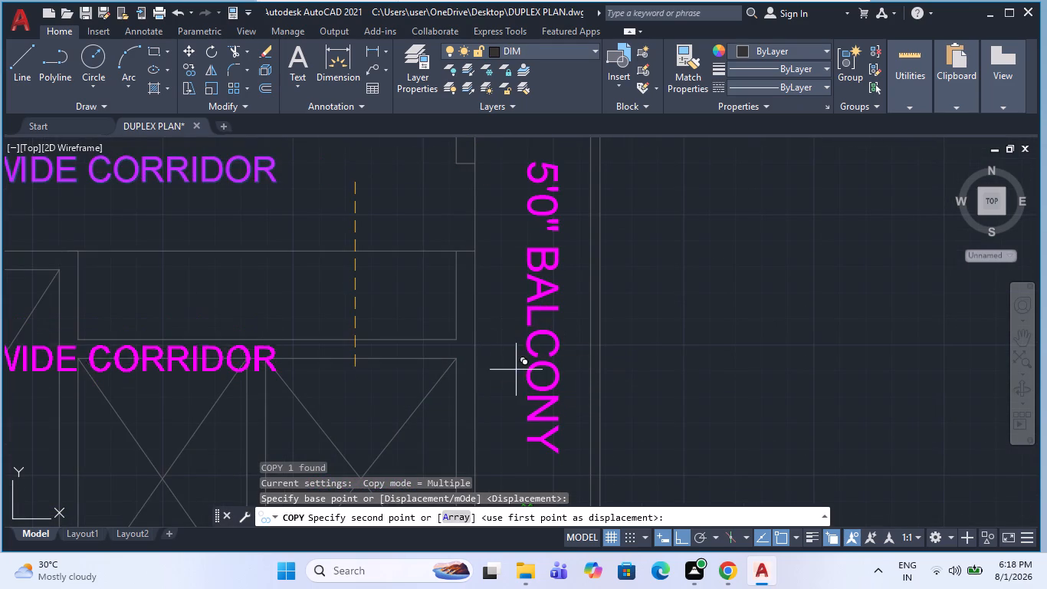
pyautogui.press('F8')
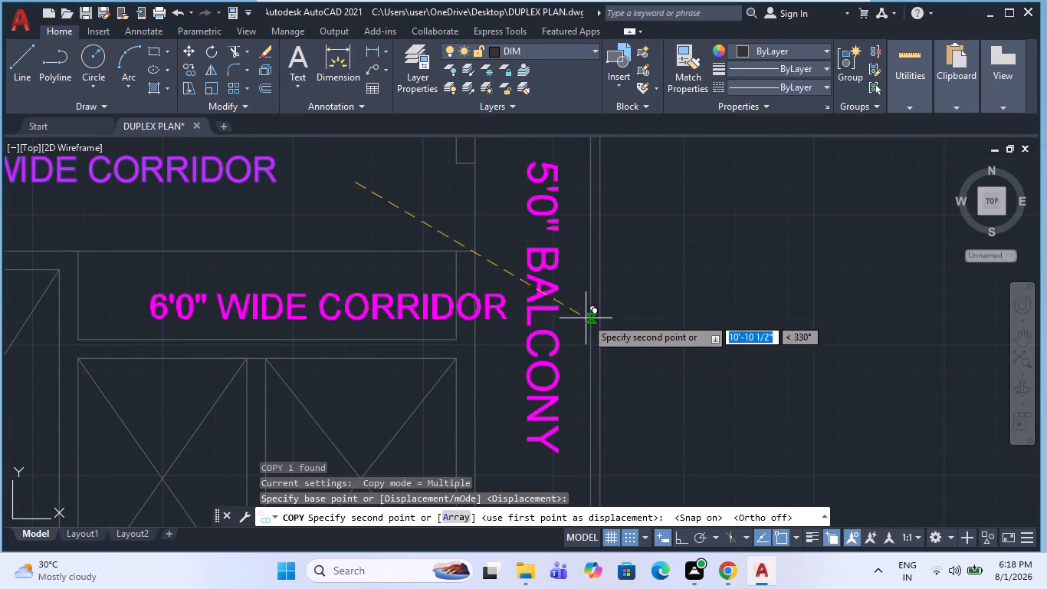
pyautogui.click(544, 309)
pyautogui.press('Escape')
# Change the copied label's text to GLASS FLOORING and set its text height to 8".
pyautogui.doubleClick(389, 300)
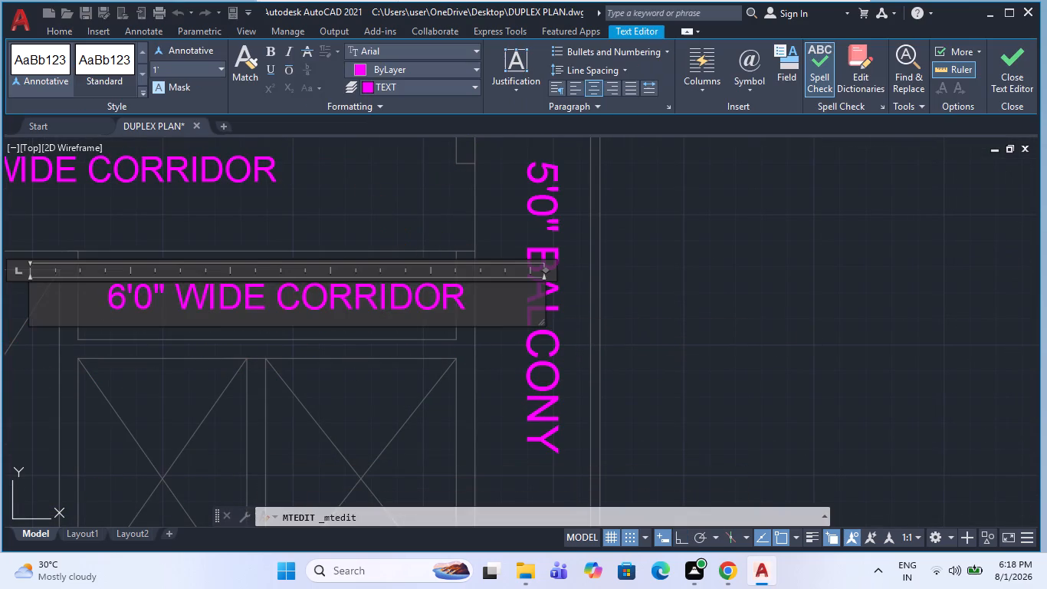
pyautogui.moveTo(477, 306); pyautogui.dragTo(103, 289)
pyautogui.write('GLASS FLOORING')
pyautogui.hotkey('ctrl', 'a')
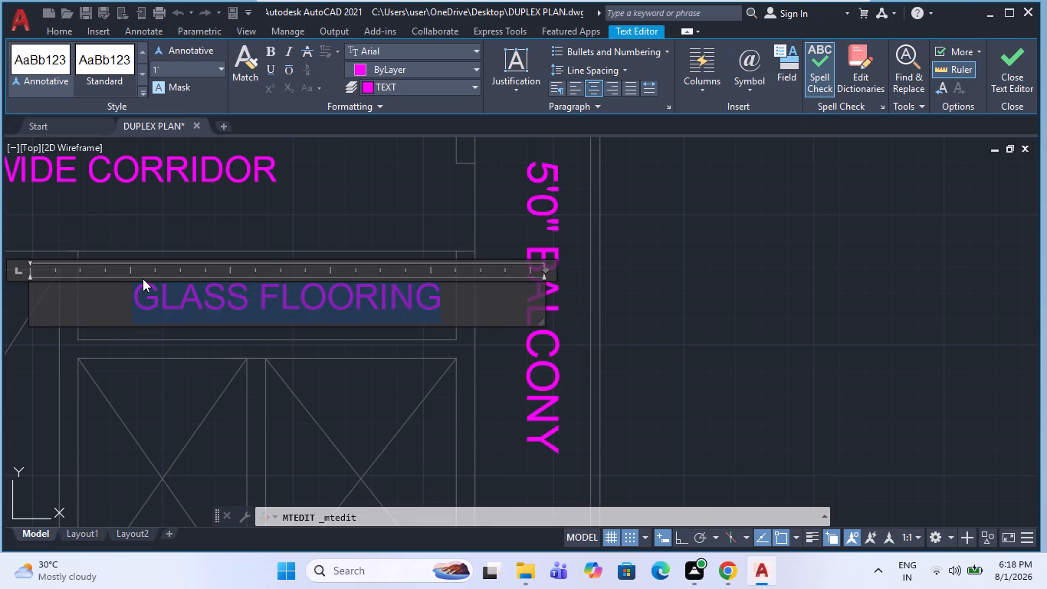
pyautogui.click(169, 71)
pyautogui.press('8')
pyautogui.press('Return')
pyautogui.click(327, 212)
pyautogui.press('Escape')
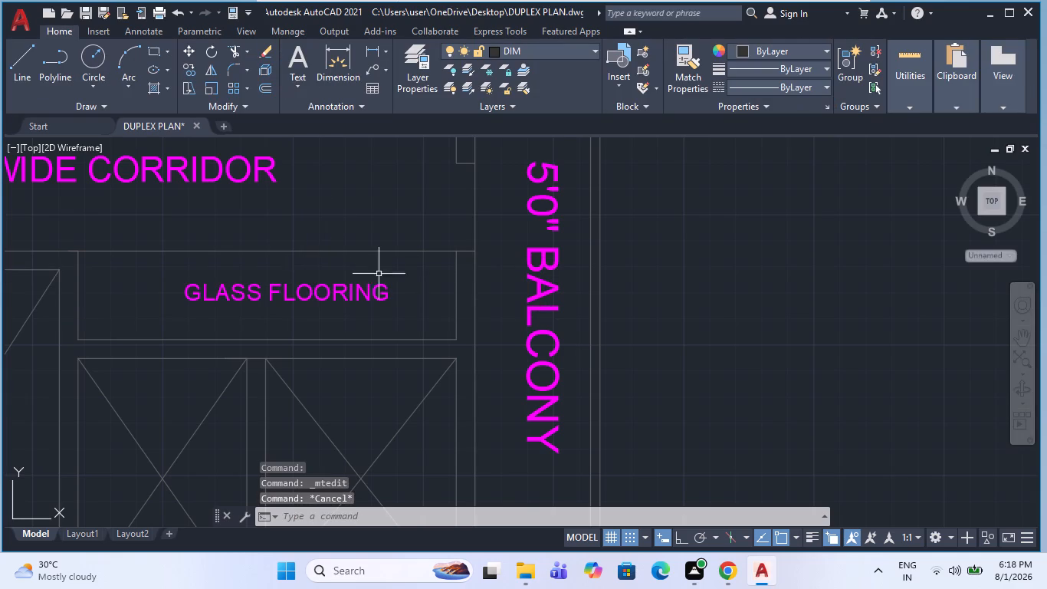
# Draw a 9' horizontal line closing the south side of the large crossed area east of the LOUNGE.
pyautogui.scroll(-2, 402, 295)
pyautogui.moveTo(303, 348); pyautogui.dragTo(406, 338, button='middle')
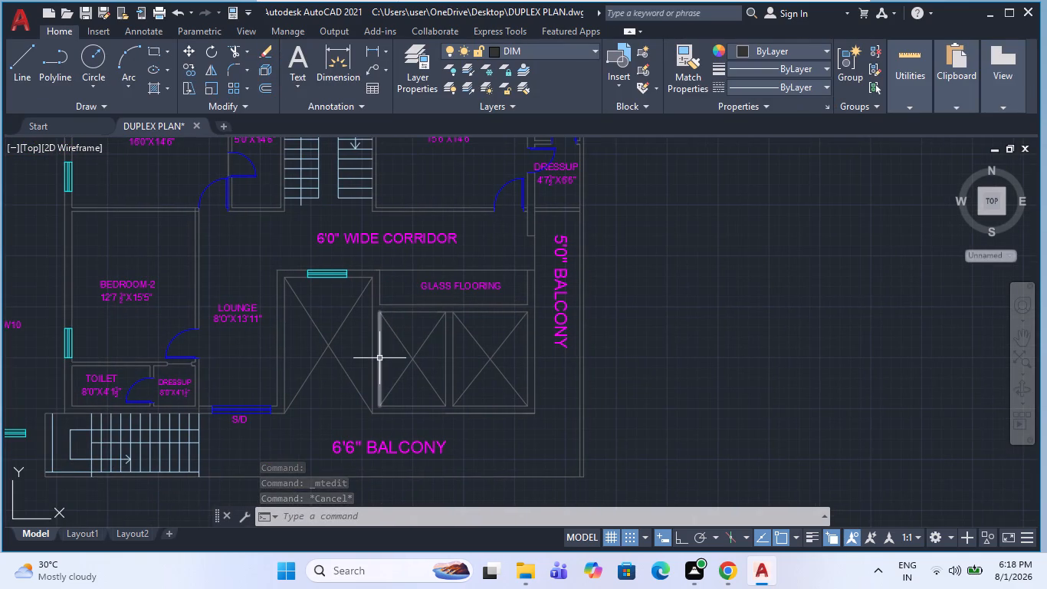
pyautogui.scroll(1, 302, 397)
pyautogui.write('L')
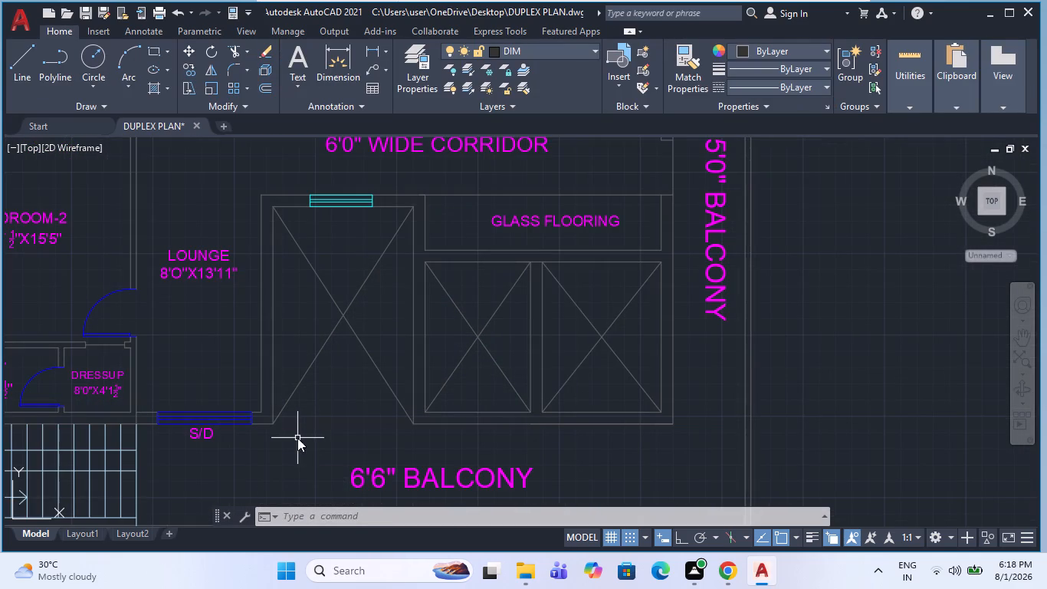
pyautogui.press('space')
pyautogui.scroll(1, 269, 441)
pyautogui.click(270, 419)
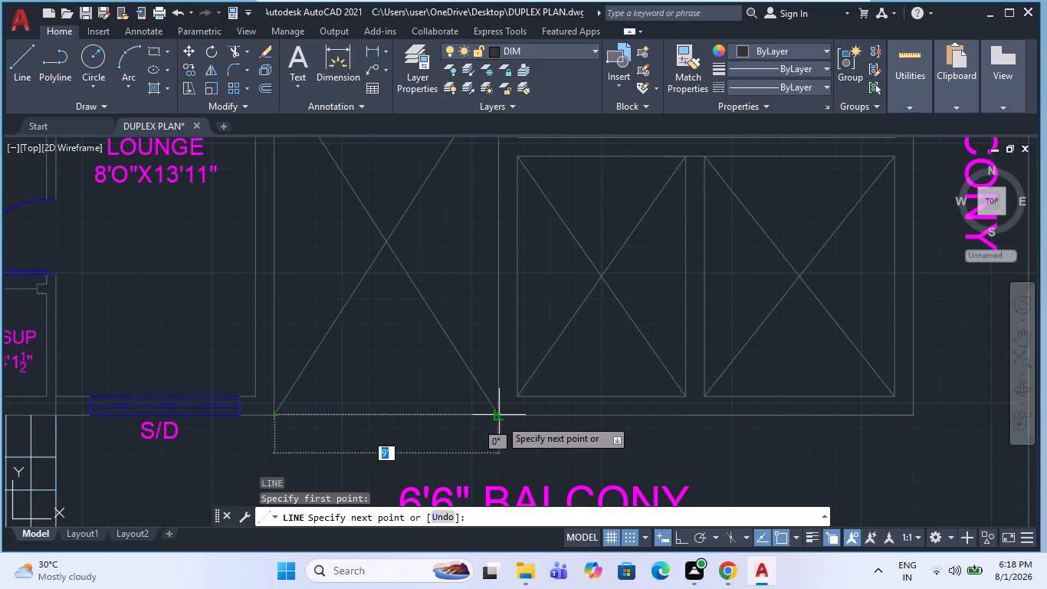
pyautogui.click(500, 419)
pyautogui.press('Escape')
# Add a linear dimension across the width of the large crossed area east of the LOUNGE.
pyautogui.scroll(-2, 413, 392)
pyautogui.click(373, 51)
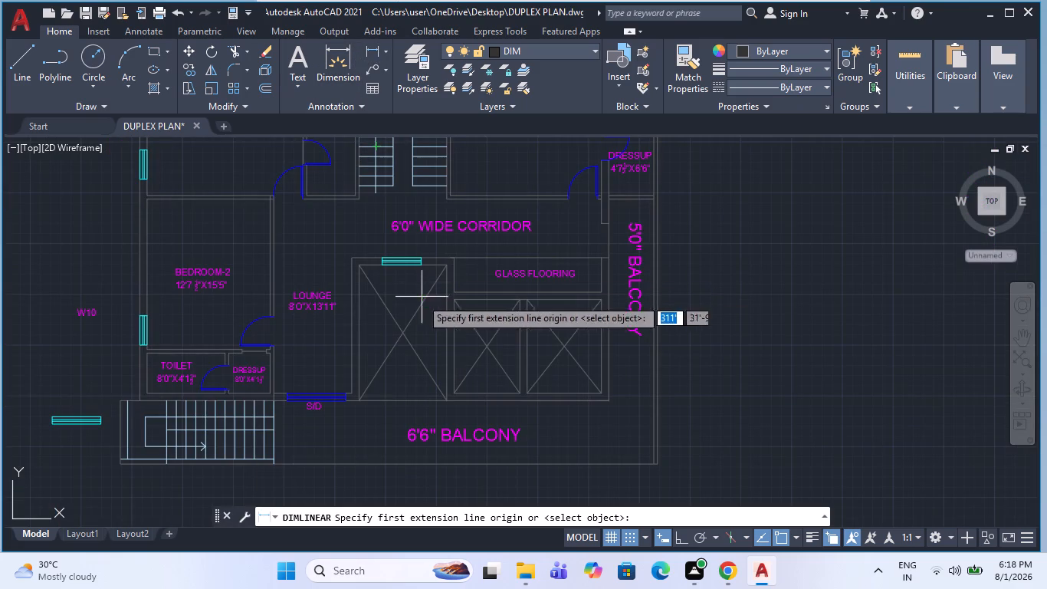
pyautogui.click(366, 322)
pyautogui.click(447, 328)
pyautogui.scroll(2, 431, 319)
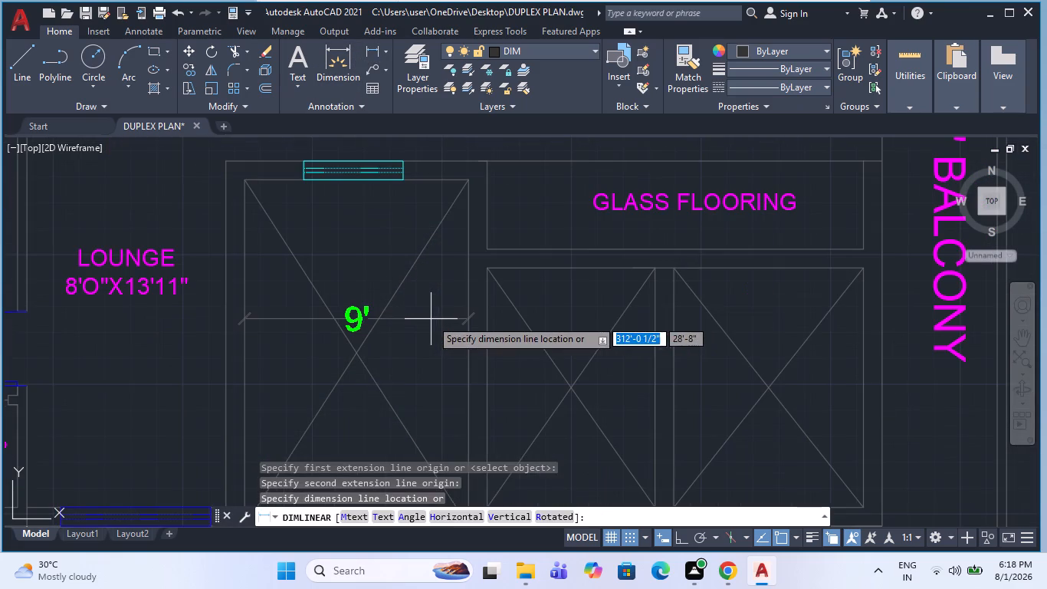
pyautogui.click(430, 319)
# Add a vertical linear dimension for the north-south length of the same crossed area, near its west side.
pyautogui.press('space')
pyautogui.click(439, 186)
pyautogui.scroll(-1, 445, 318)
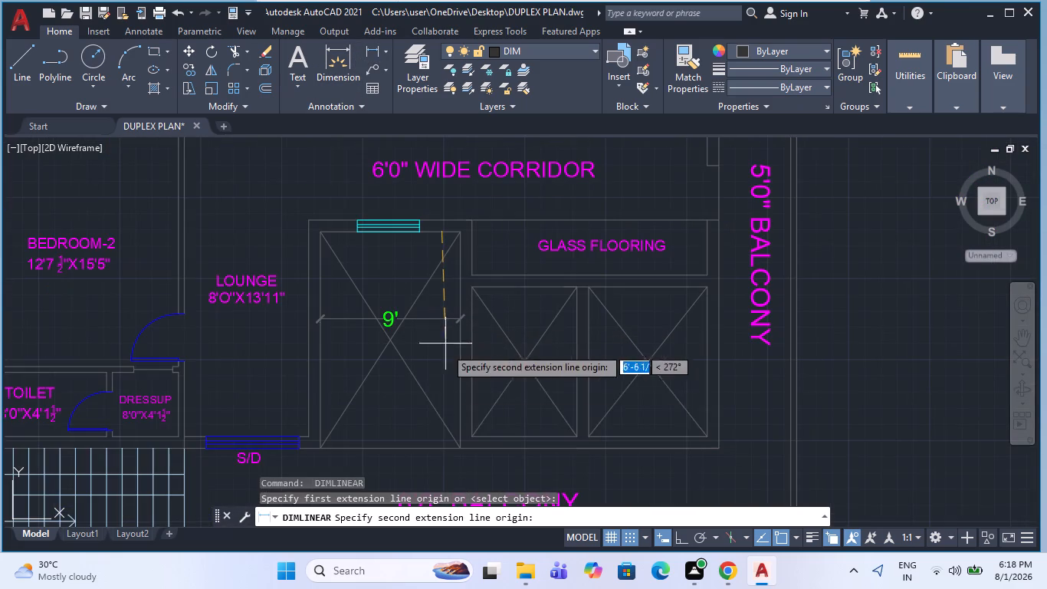
pyautogui.click(438, 445)
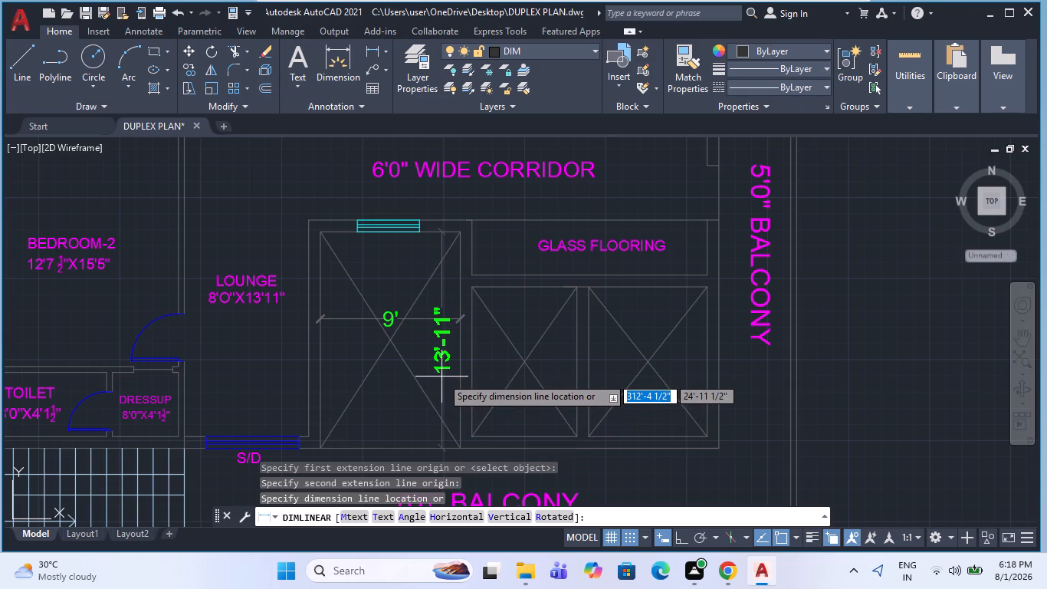
pyautogui.click(346, 363)
pyautogui.press('Escape')
# Add a linear dimension across the width of the western crossed bay below GLASS FLOORING.
pyautogui.scroll(-1, 320, 350)
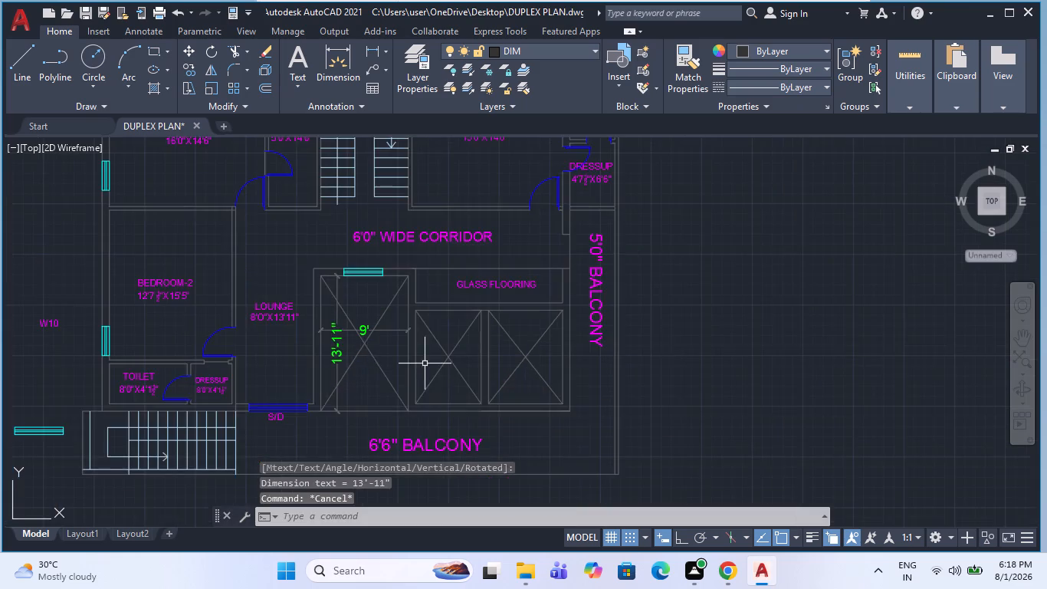
pyautogui.press('space')
pyautogui.scroll(2, 432, 334)
pyautogui.click(386, 285)
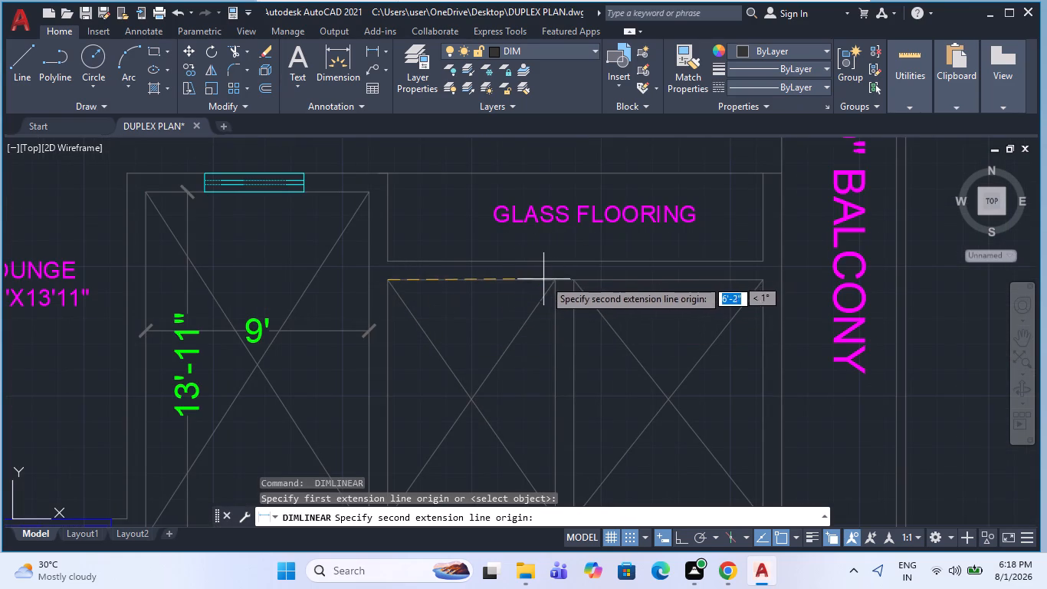
pyautogui.click(556, 282)
pyautogui.click(520, 324)
# Add a linear dimension across the width of the eastern crossed bay below GLASS FLOORING.
pyautogui.press('space')
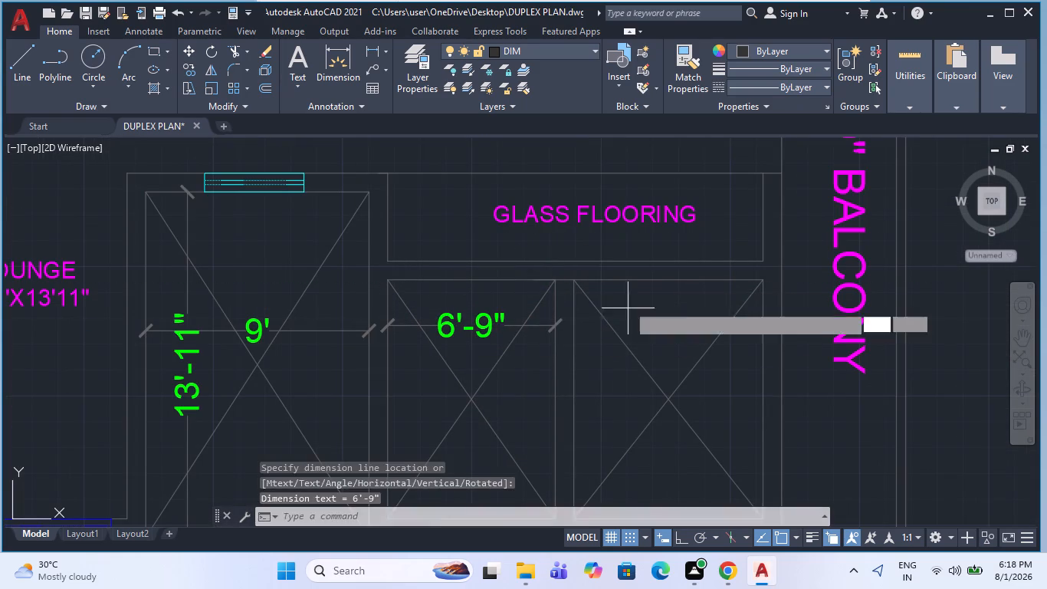
pyautogui.click(575, 281)
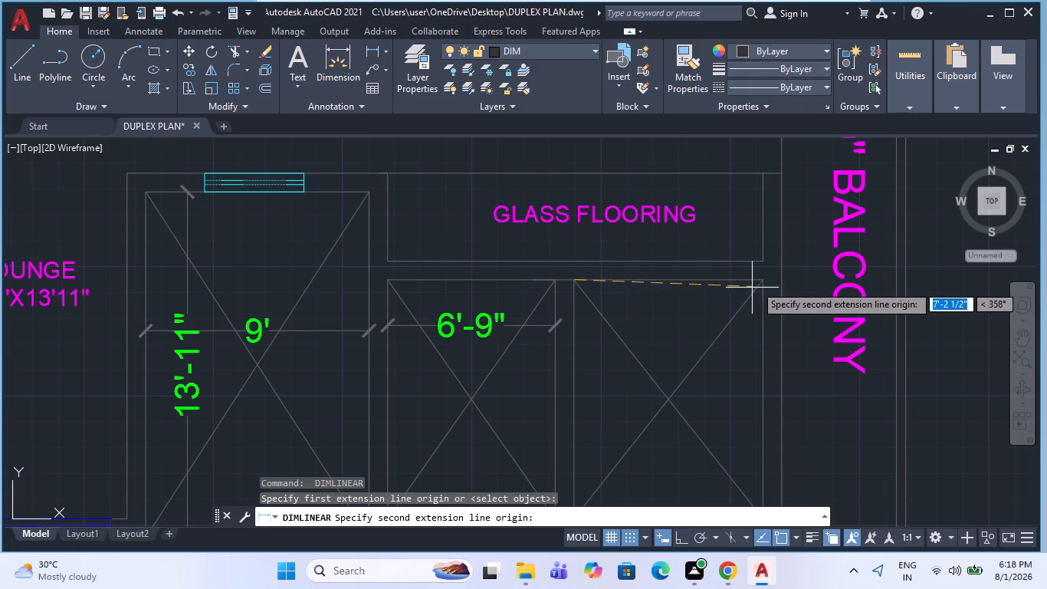
pyautogui.click(761, 278)
pyautogui.click(687, 324)
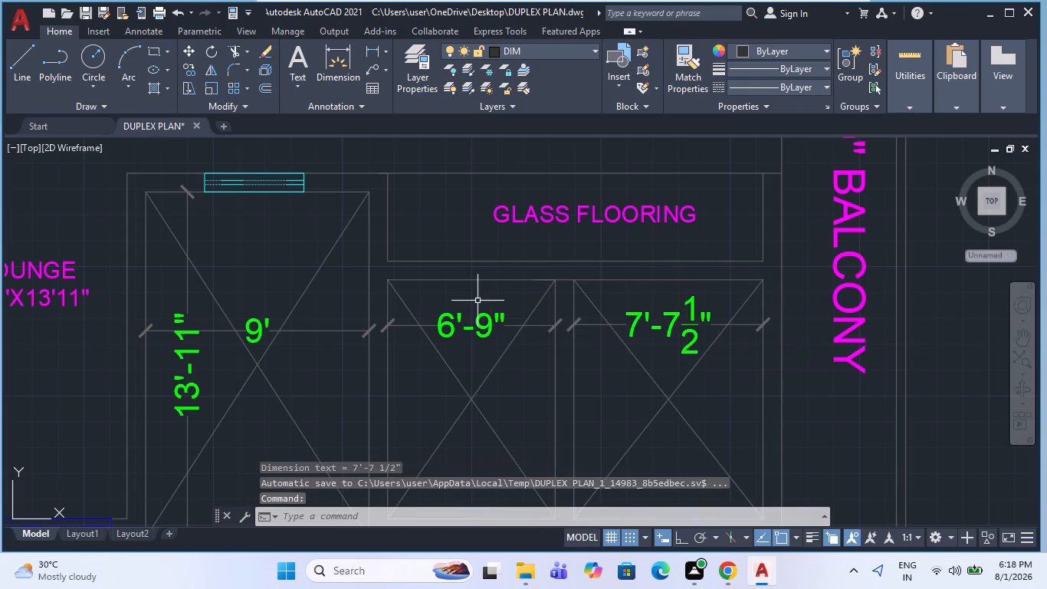
# Add a vertical linear dimension for the north-south length of the western crossed bay below GLASS FLOORING.
pyautogui.press('space')
pyautogui.click(476, 284)
pyautogui.scroll(-1, 471, 288)
pyautogui.click(493, 426)
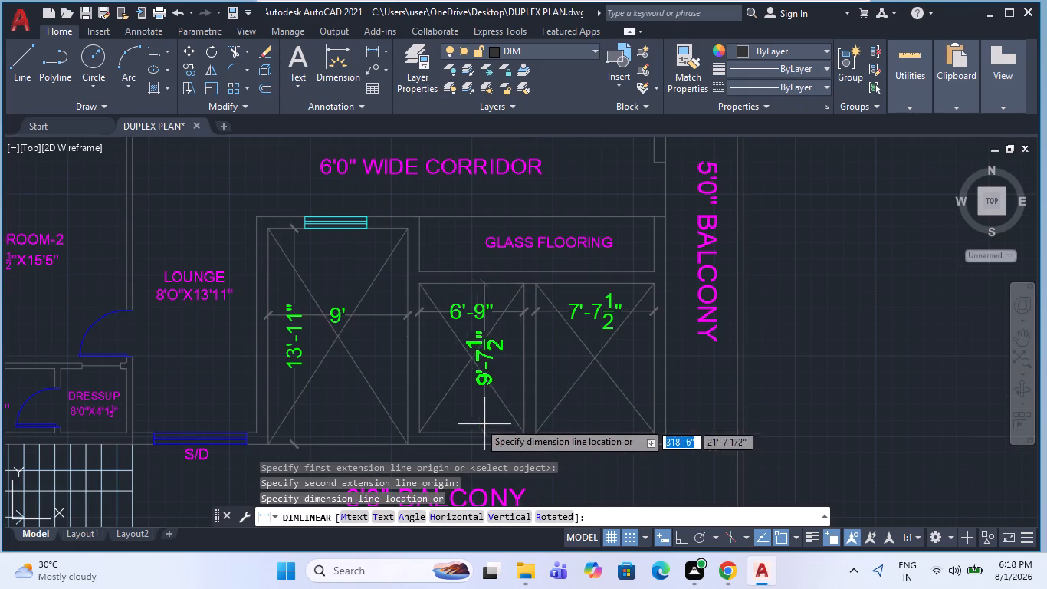
pyautogui.scroll(1, 476, 420)
pyautogui.click(516, 410)
pyautogui.scroll(-1, 429, 394)
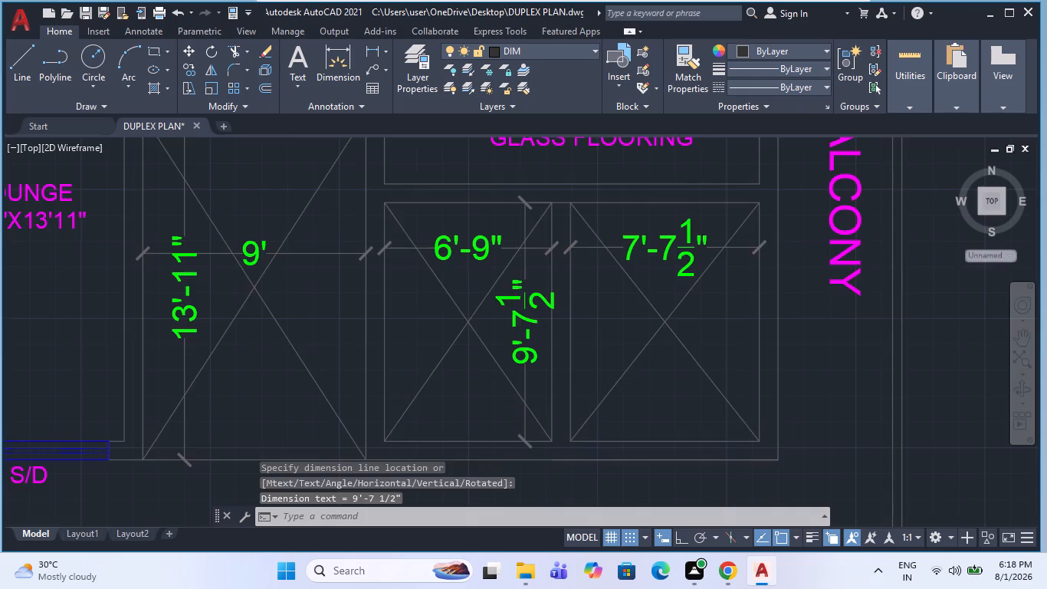
pyautogui.press('Escape')
# Set the text height of the 6'0" WIDE CORRIDOR label to 10.
pyautogui.scroll(-2, 430, 393)
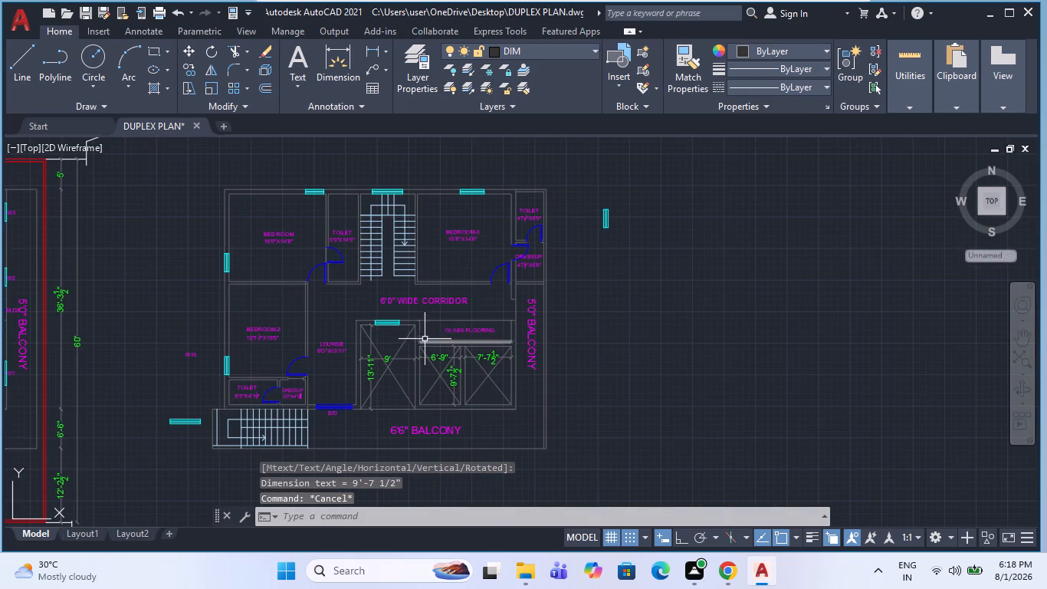
pyautogui.scroll(1, 398, 304)
pyautogui.doubleClick(398, 304)
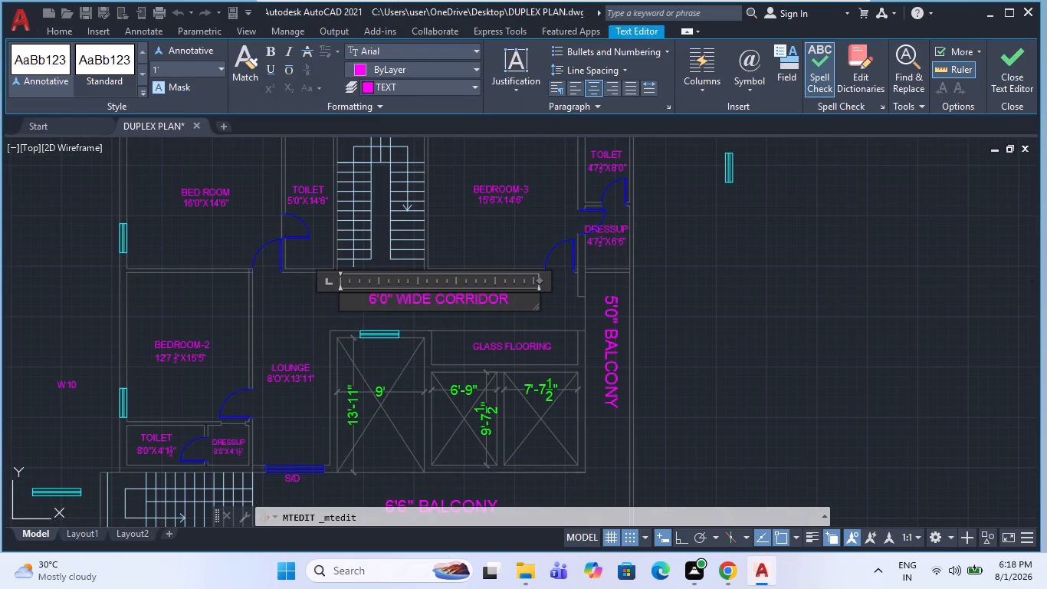
pyautogui.hotkey('ctrl', 'a')
pyautogui.click(189, 74)
pyautogui.write('10')
pyautogui.press('Return')
pyautogui.click(482, 350)
pyautogui.press('Escape')
pyautogui.scroll(-2, 399, 327)
pyautogui.press('Escape')
# Move the W10 label next to the window in BEDROOM-2's west wall, on its outer side.
pyautogui.moveTo(510, 351); pyautogui.dragTo(453, 332, button='middle')
pyautogui.scroll(1, 133, 393)
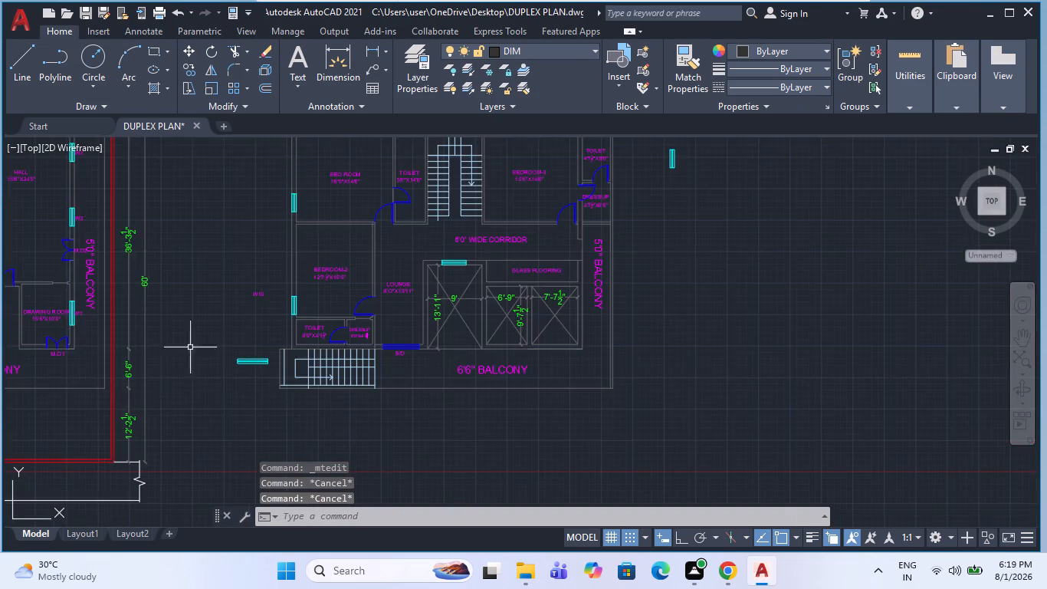
pyautogui.scroll(2, 232, 290)
pyautogui.click(292, 302)
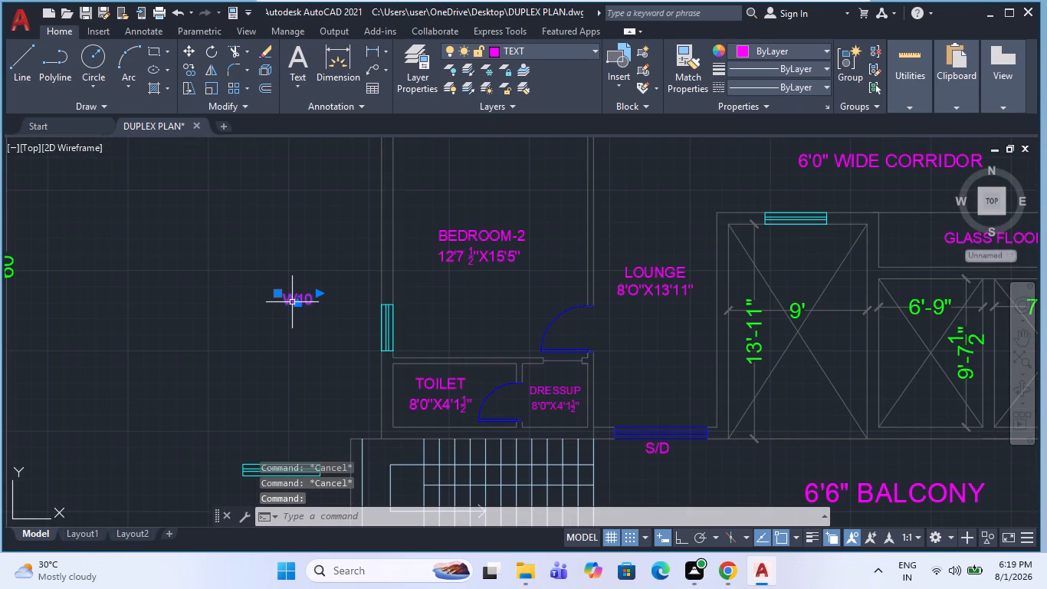
pyautogui.press('m')
pyautogui.press('space')
pyautogui.click(281, 317)
pyautogui.scroll(1, 336, 356)
pyautogui.click(350, 338)
pyautogui.press('Escape')
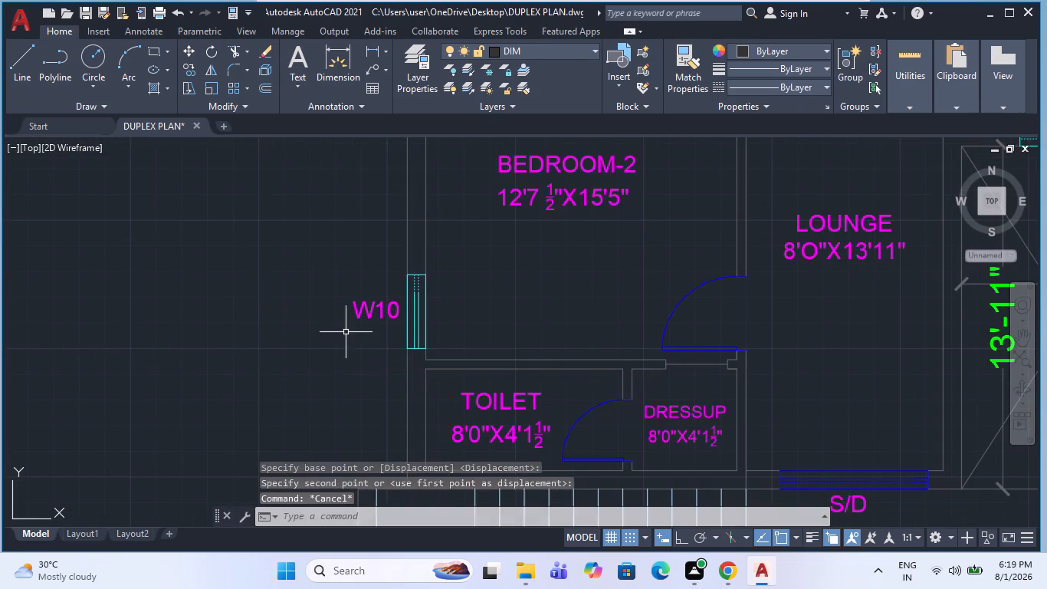
pyautogui.scroll(-1, 347, 333)
pyautogui.press('Escape')
# Copy the W10 window from BEDROOM-2's west wall to the empty space west of the second plan.
pyautogui.scroll(1, 381, 343)
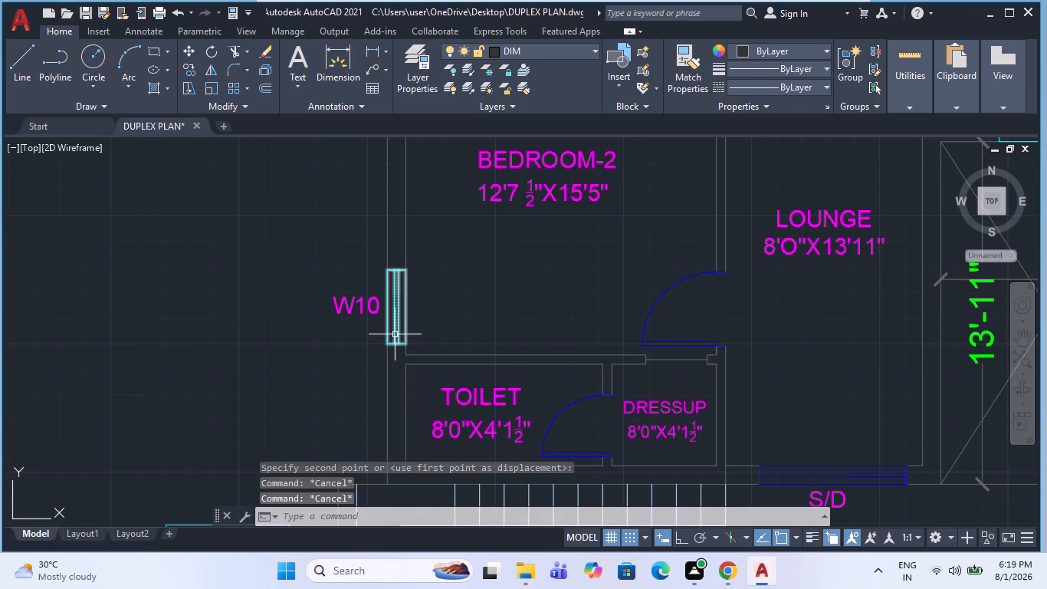
pyautogui.click(396, 334)
pyautogui.write('CO')
pyautogui.press('space')
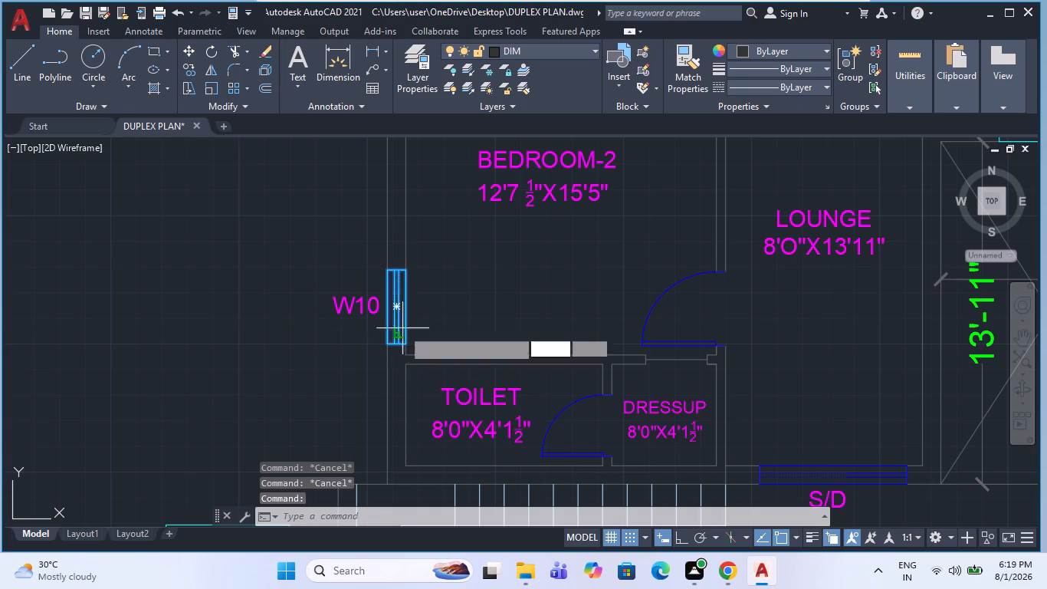
pyautogui.click(402, 329)
pyautogui.click(220, 373)
pyautogui.press('Escape')
pyautogui.doubleClick(224, 348)
pyautogui.press('Escape')
# Explode the copied window and shorten its outline by 12 inches from the north end.
pyautogui.click(222, 356)
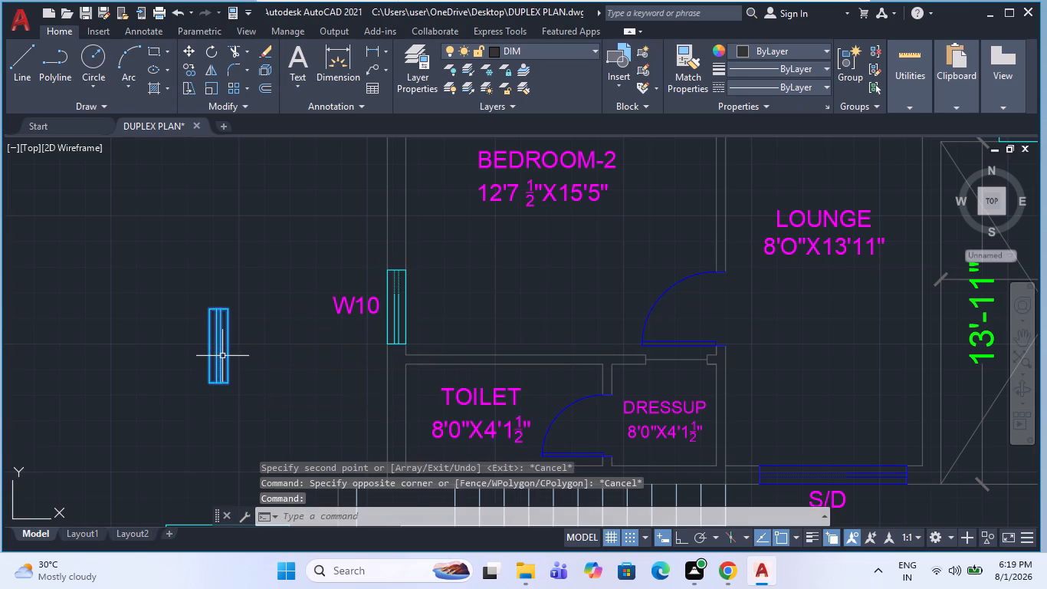
pyautogui.press('x')
pyautogui.press('space')
pyautogui.scroll(3, 220, 351)
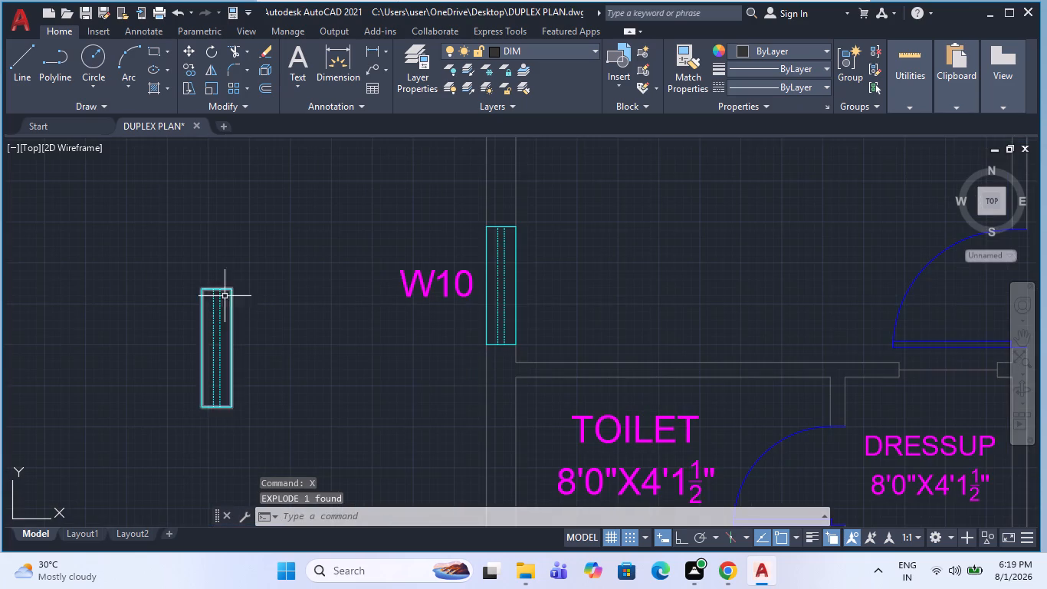
pyautogui.scroll(3, 222, 294)
pyautogui.click(228, 281)
pyautogui.click(228, 268)
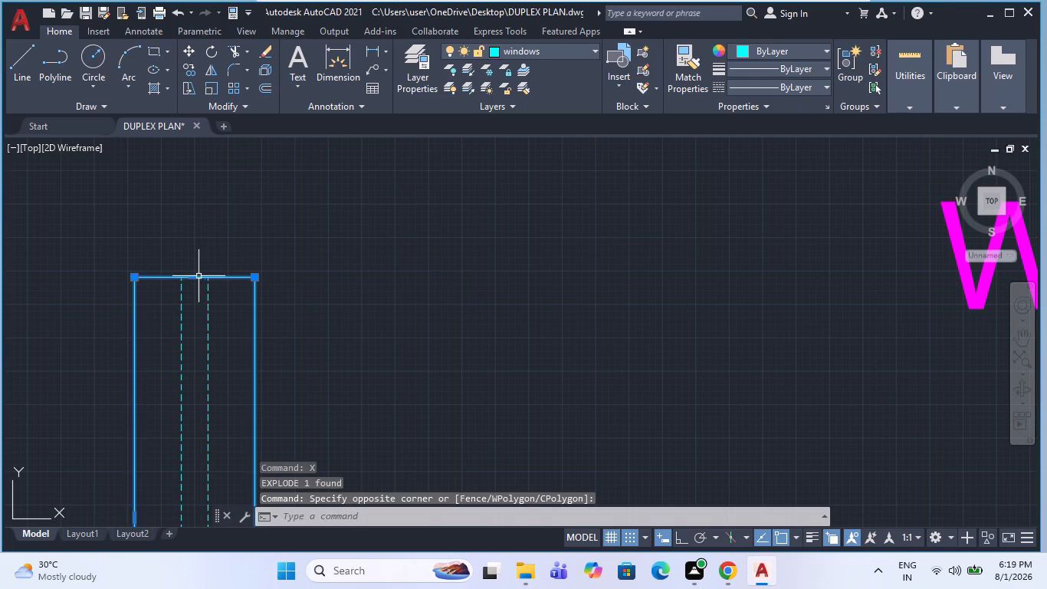
pyautogui.click(198, 276)
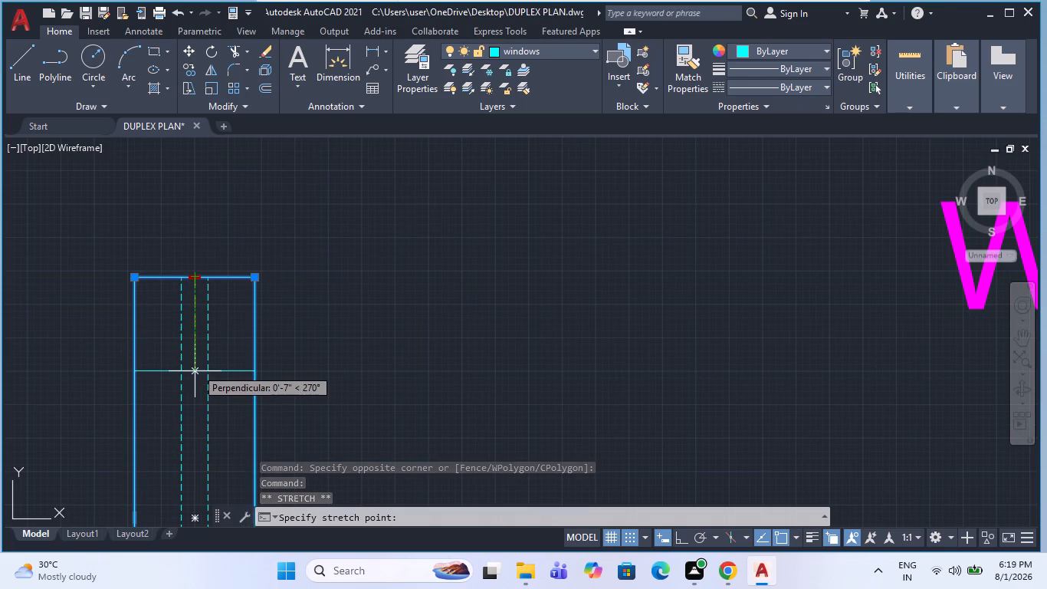
pyautogui.write('12')
pyautogui.press('Return')
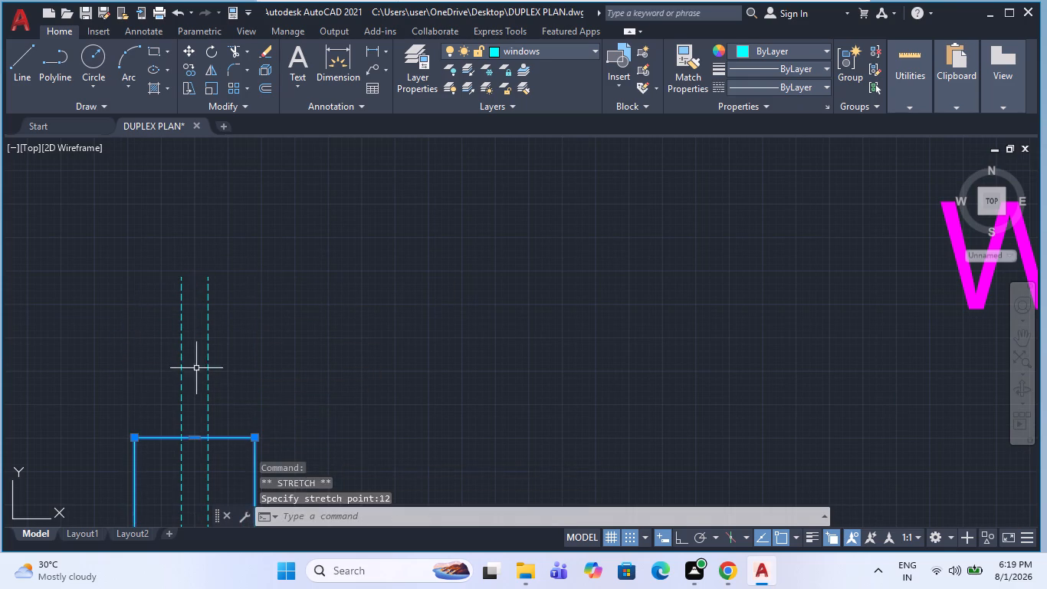
# Trim the copied window's inner dashed lines that extend beyond its shortened north edge.
pyautogui.scroll(-2, 286, 286)
pyautogui.press('Escape')
pyautogui.write('TR')
pyautogui.press('space')
pyautogui.moveTo(288, 314); pyautogui.dragTo(171, 324)
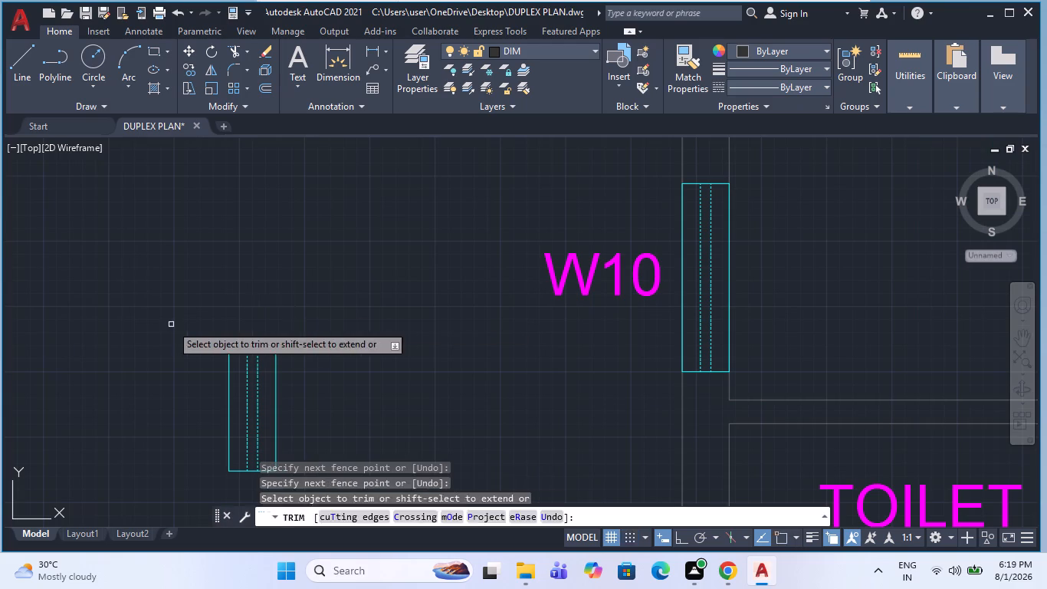
pyautogui.press('Escape')
pyautogui.scroll(-3, 321, 309)
pyautogui.press('Escape')
# Define the shortened window's outline and inner lines as a block named V1.
pyautogui.click(325, 389)
pyautogui.click(261, 264)
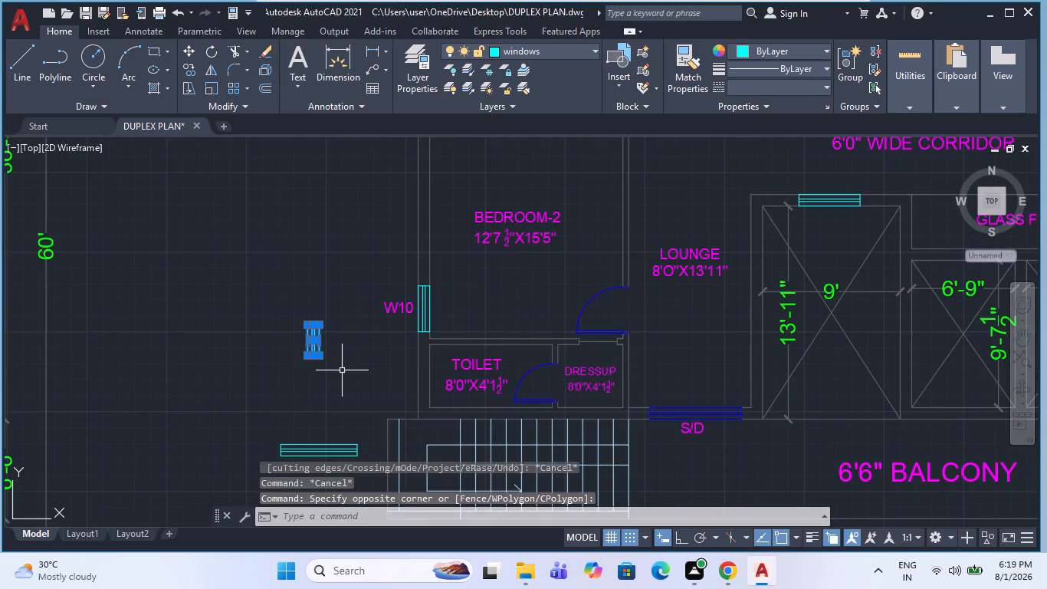
pyautogui.write('B')
pyautogui.press('space')
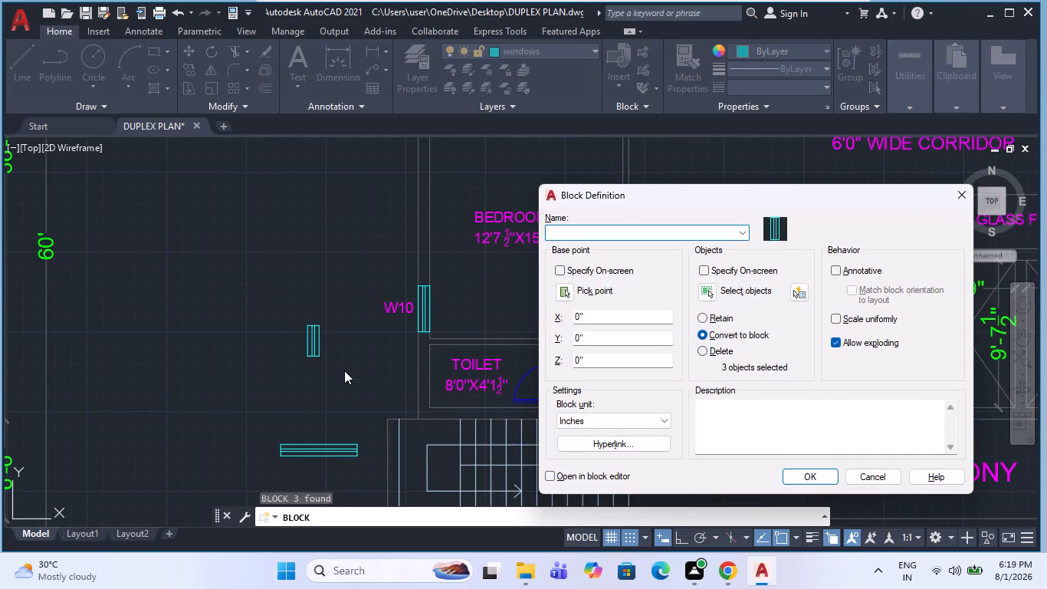
pyautogui.write('V1')
pyautogui.press('Return')
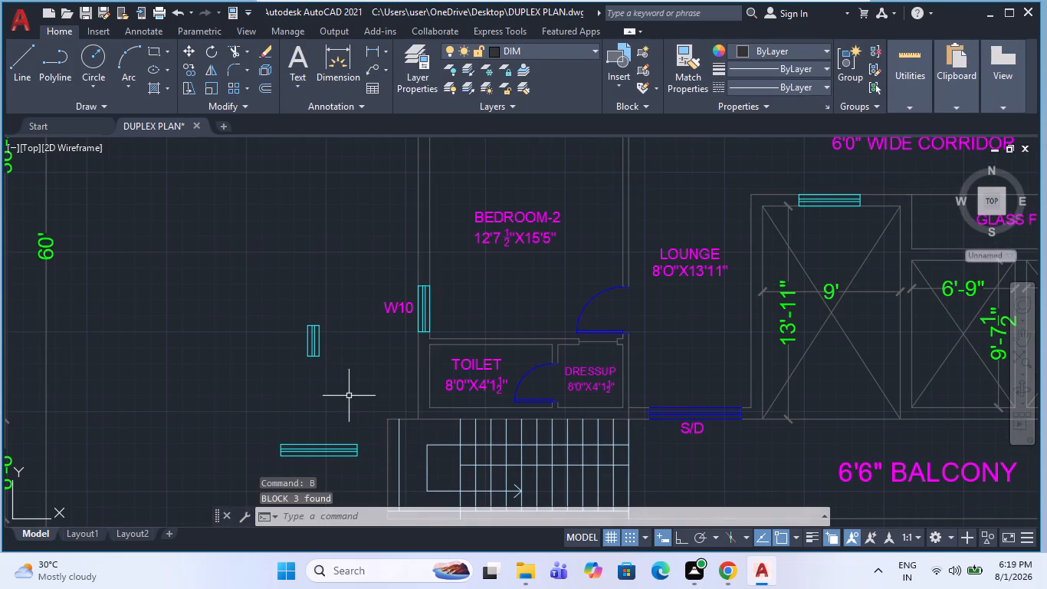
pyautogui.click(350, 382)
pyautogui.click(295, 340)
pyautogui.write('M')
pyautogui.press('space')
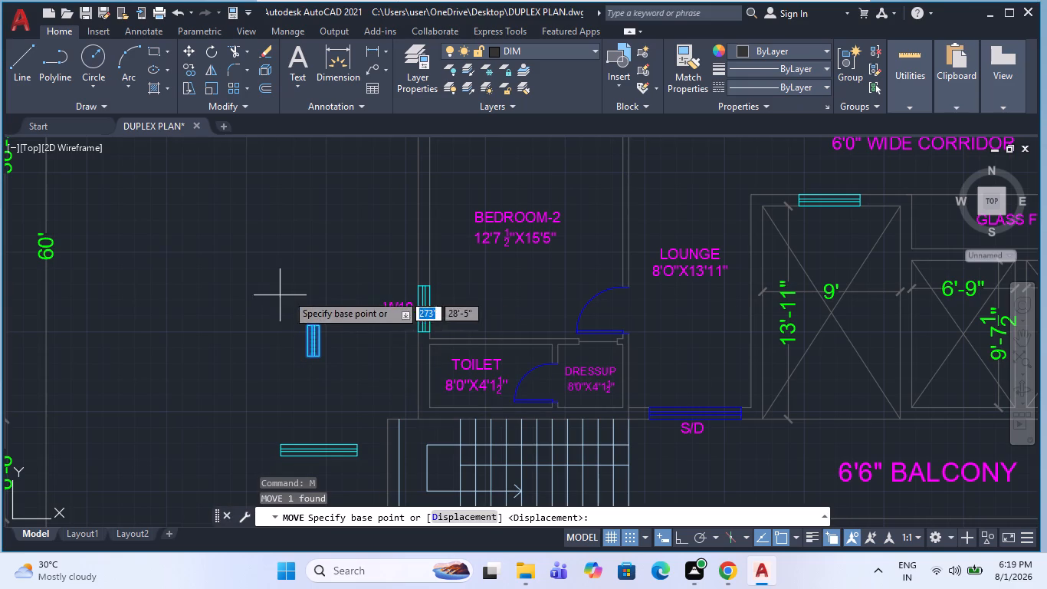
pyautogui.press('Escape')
# Copy the V1 ventilator into the west wall of the 8'0"X4'1½" TOILET south of BEDROOM-2.
pyautogui.click(343, 361)
pyautogui.click(300, 334)
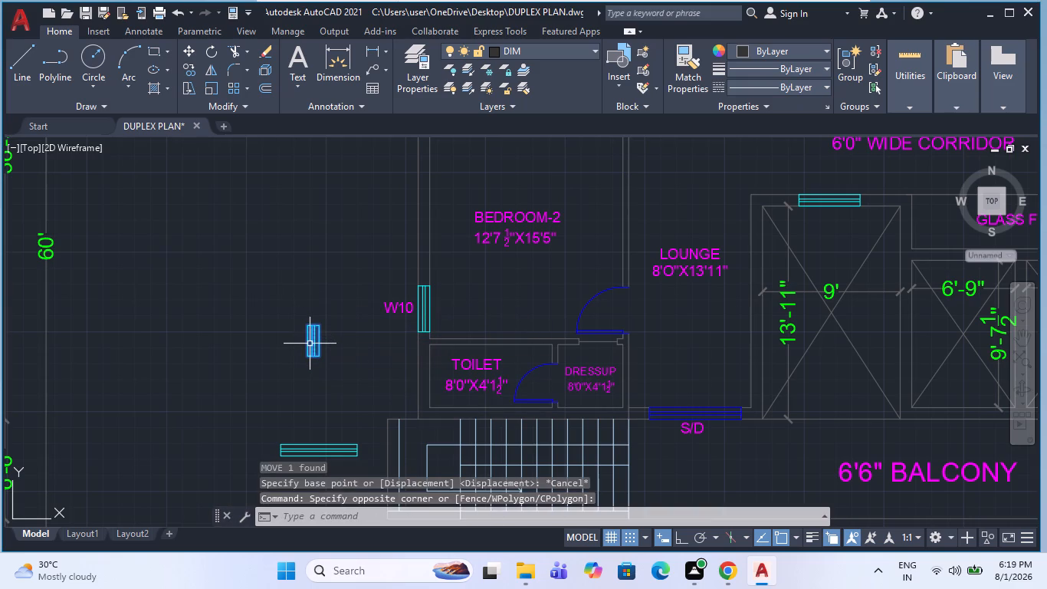
pyautogui.write('CO')
pyautogui.press('space')
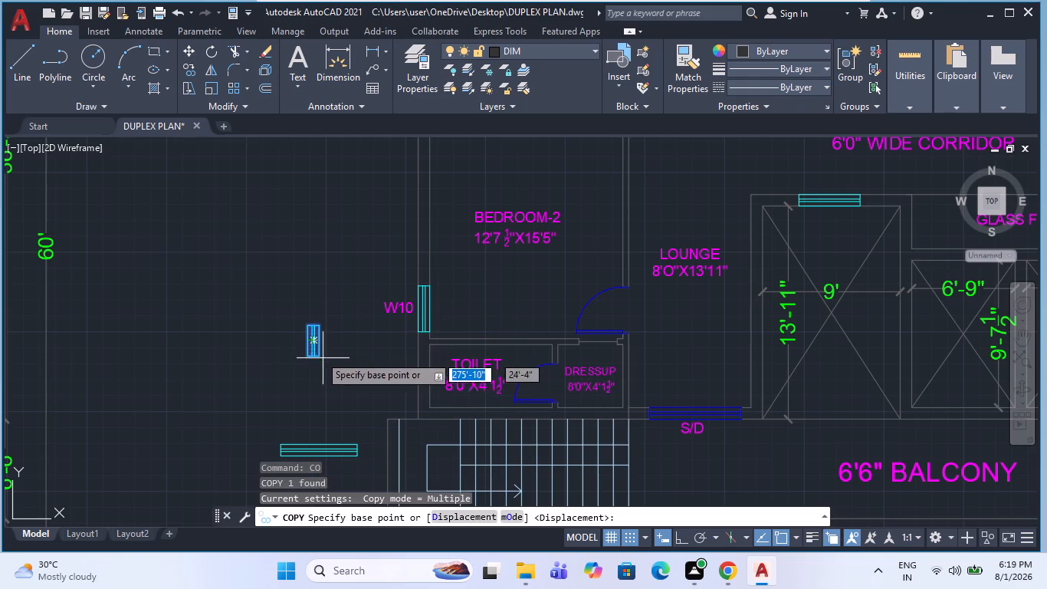
pyautogui.click(318, 350)
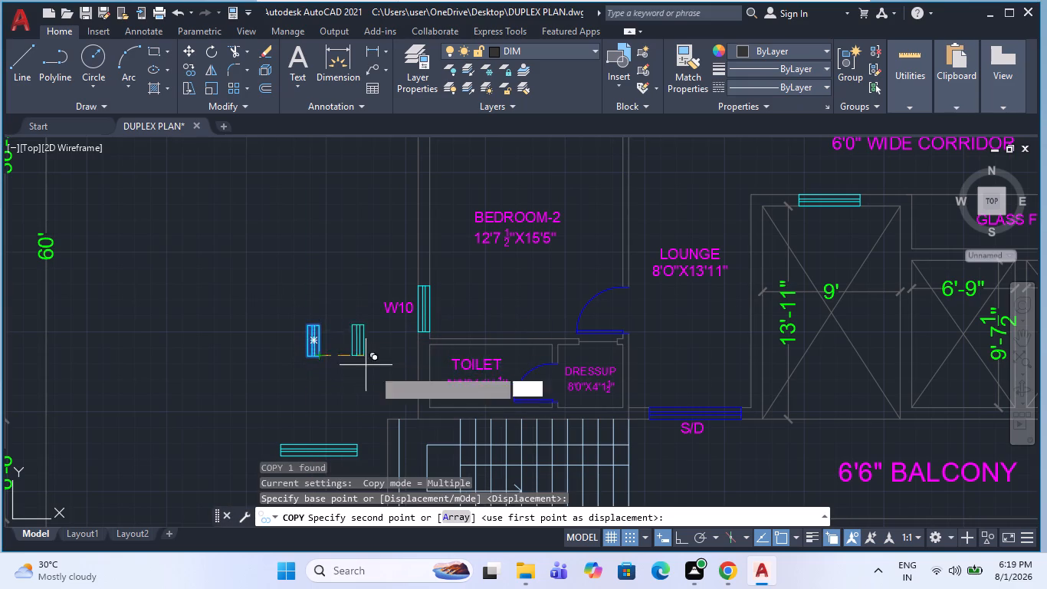
pyautogui.scroll(2, 388, 380)
pyautogui.click(483, 420)
pyautogui.press('Escape')
pyautogui.scroll(-2, 395, 365)
pyautogui.press('Escape')
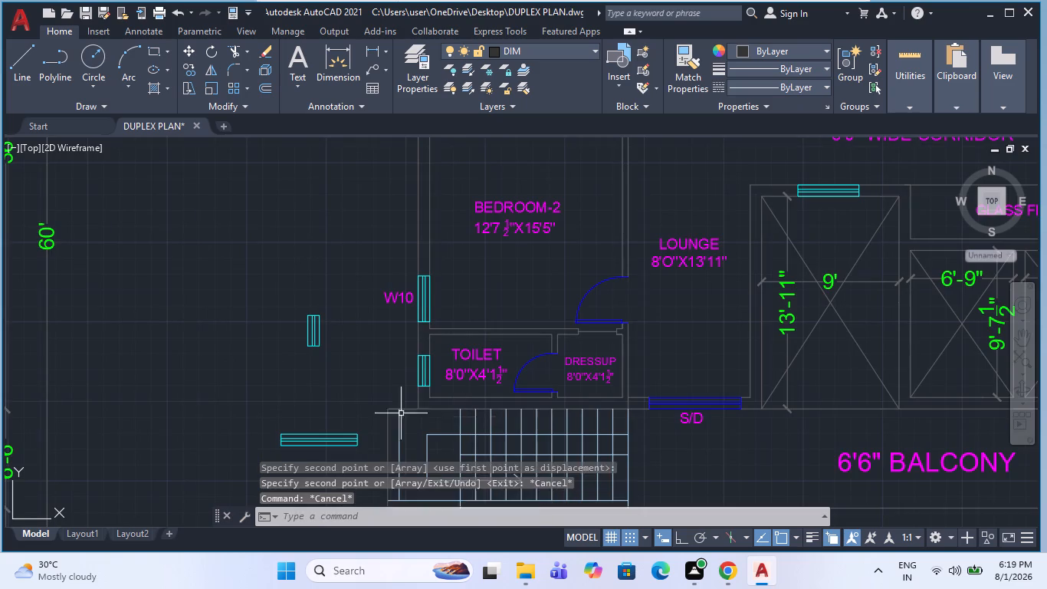
# Copy the spare V1 ventilator to the empty space farther west, between the two plans.
pyautogui.scroll(-1, 390, 367)
pyautogui.click(355, 360)
pyautogui.click(335, 345)
pyautogui.write('CO')
pyautogui.press('space')
pyautogui.click(346, 360)
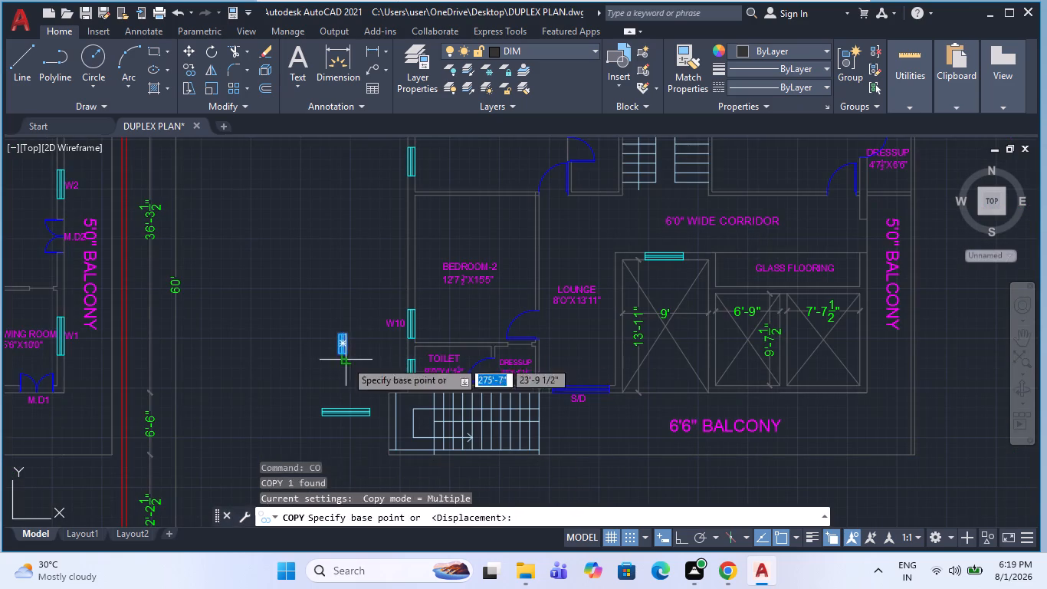
pyautogui.click(245, 366)
pyautogui.press('Escape')
# Rotate the westernmost spare V1 ventilator by 90° so that it lies horizontally.
pyautogui.click(271, 379)
pyautogui.click(225, 336)
pyautogui.press('r')
pyautogui.press('o')
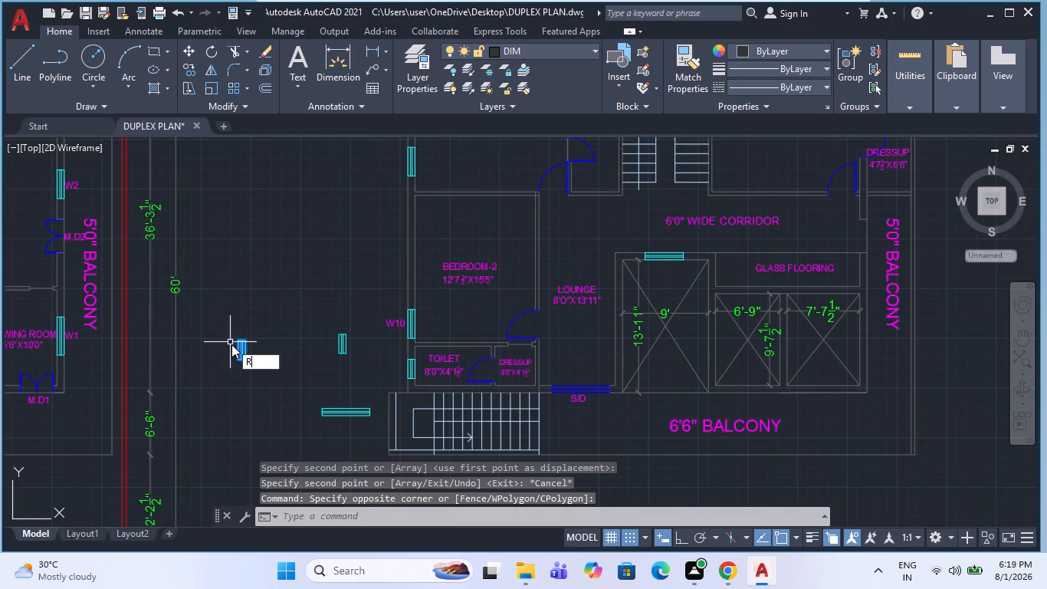
pyautogui.press('space')
pyautogui.click(245, 353)
pyautogui.press('F8')
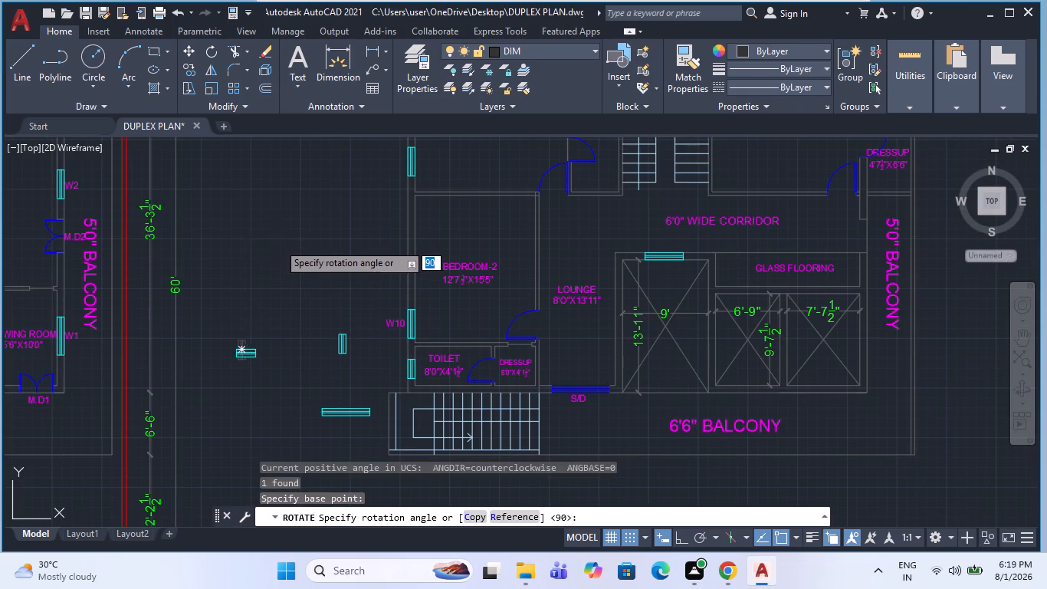
pyautogui.click(275, 232)
pyautogui.press('Escape')
# Move the horizontal V1 ventilator into the first plan's north wall at the 5'0"X14'6" TOILET beside the staircase.
pyautogui.scroll(1, 266, 384)
pyautogui.click(267, 381)
pyautogui.click(241, 317)
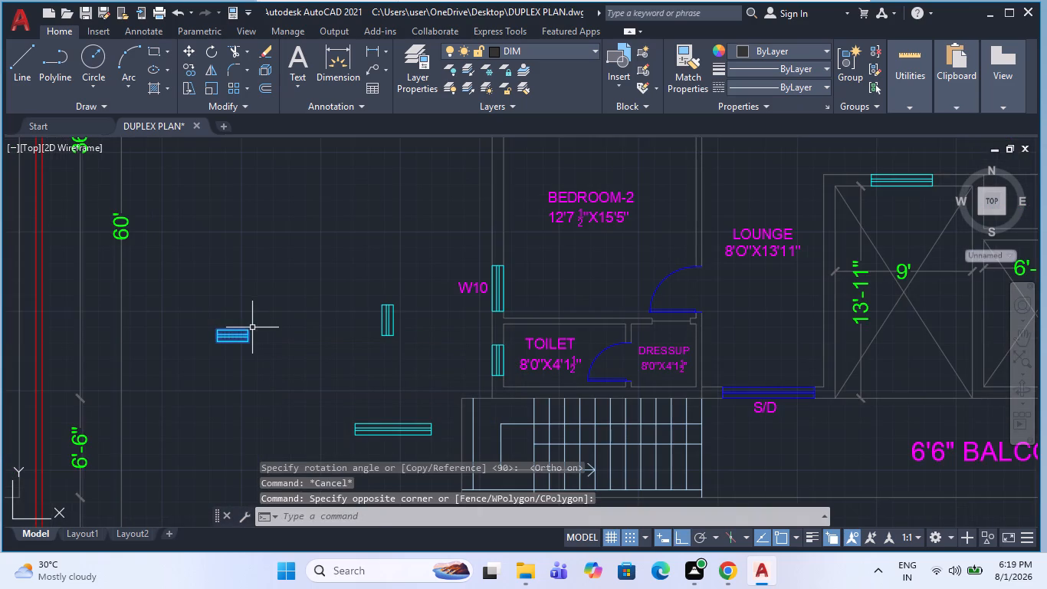
pyautogui.press('m')
pyautogui.press('space')
pyautogui.scroll(1, 243, 322)
pyautogui.click(252, 334)
pyautogui.scroll(-3, 319, 353)
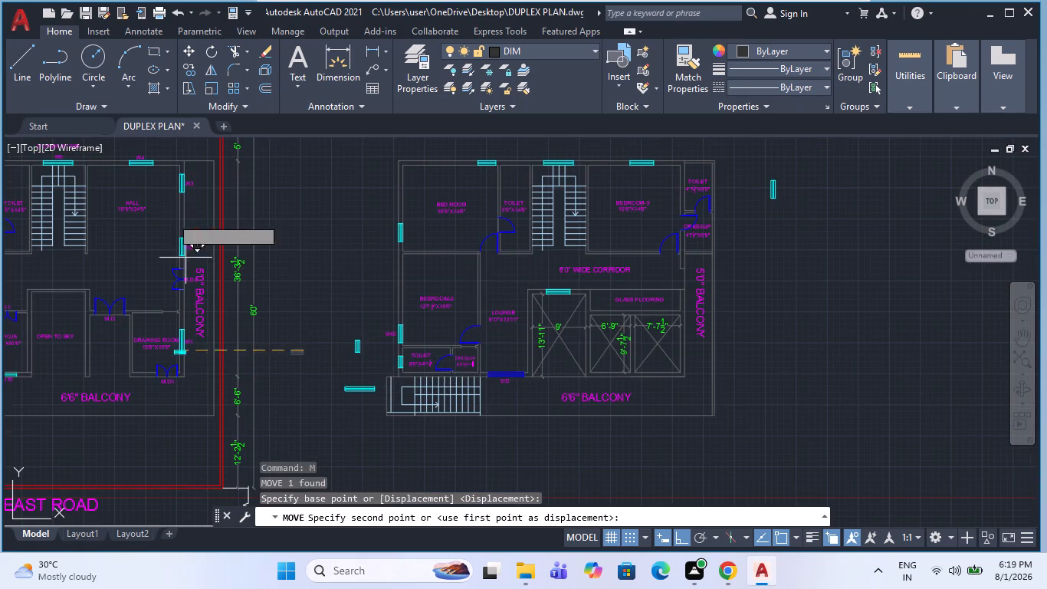
pyautogui.scroll(-1, 253, 331)
pyautogui.scroll(4, 97, 221)
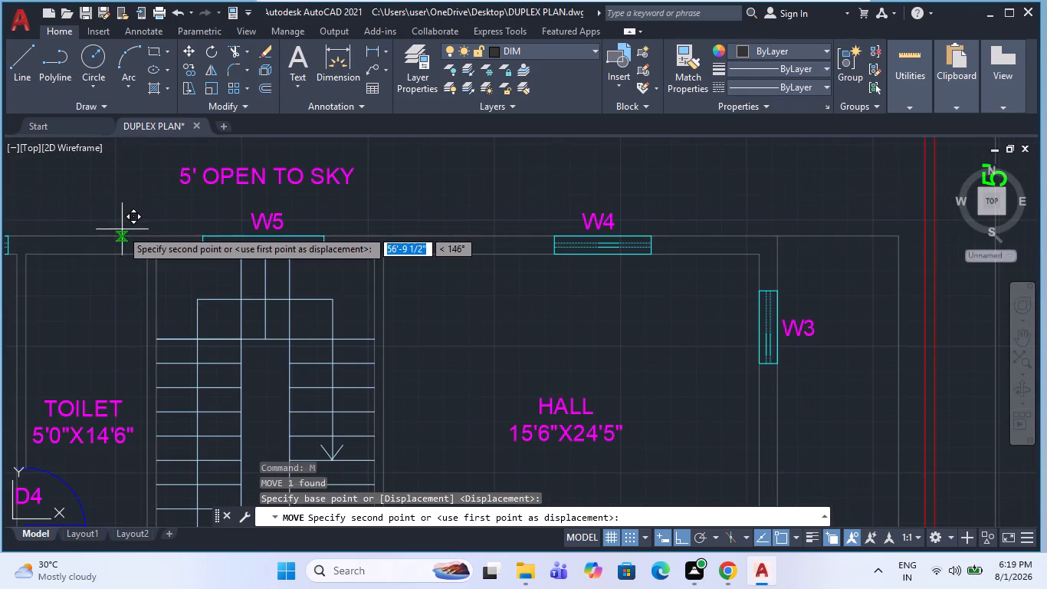
pyautogui.click(122, 232)
pyautogui.press('Escape')
# Move the horizontal V1 ventilator west along the first plan's north wall to centre it on the 5'0"X14'6" TOILET.
pyautogui.moveTo(215, 252); pyautogui.dragTo(294, 265, button='middle')
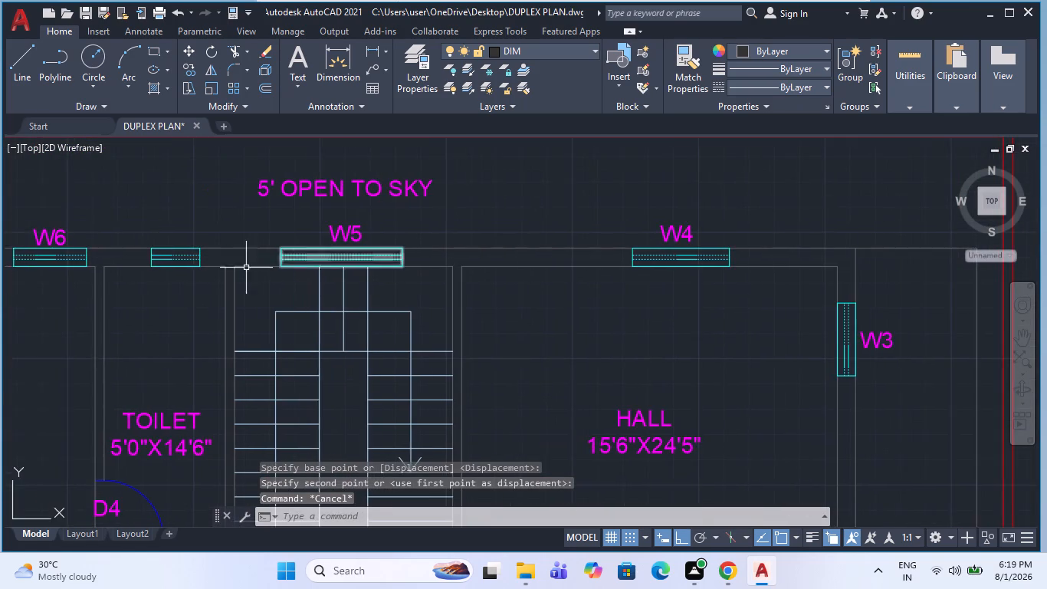
pyautogui.scroll(2, 137, 258)
pyautogui.click(189, 263)
pyautogui.click(182, 247)
pyautogui.click(219, 264)
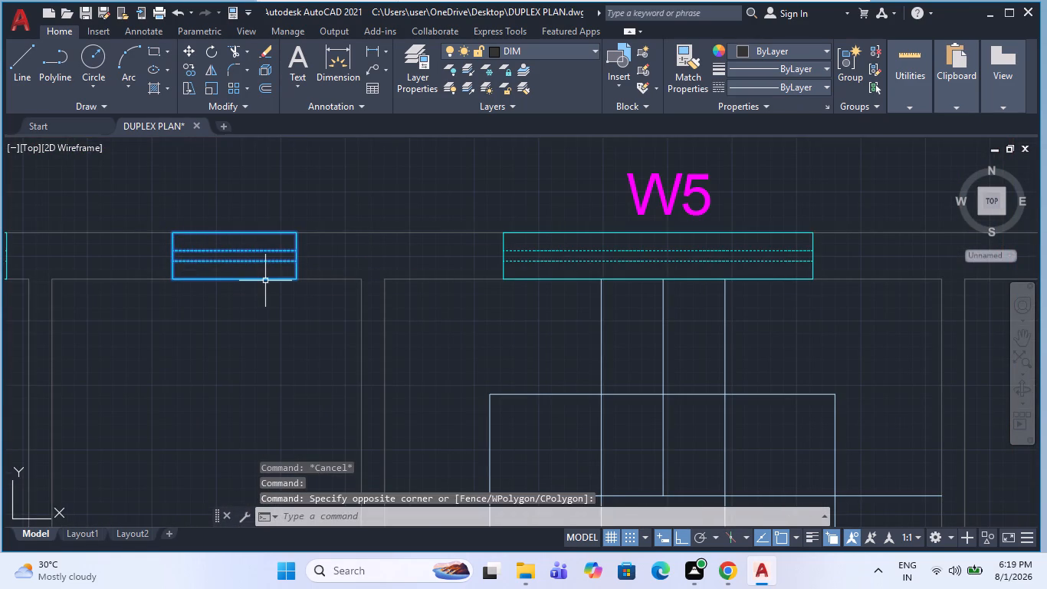
pyautogui.press('m')
pyautogui.press('space')
pyautogui.click(235, 278)
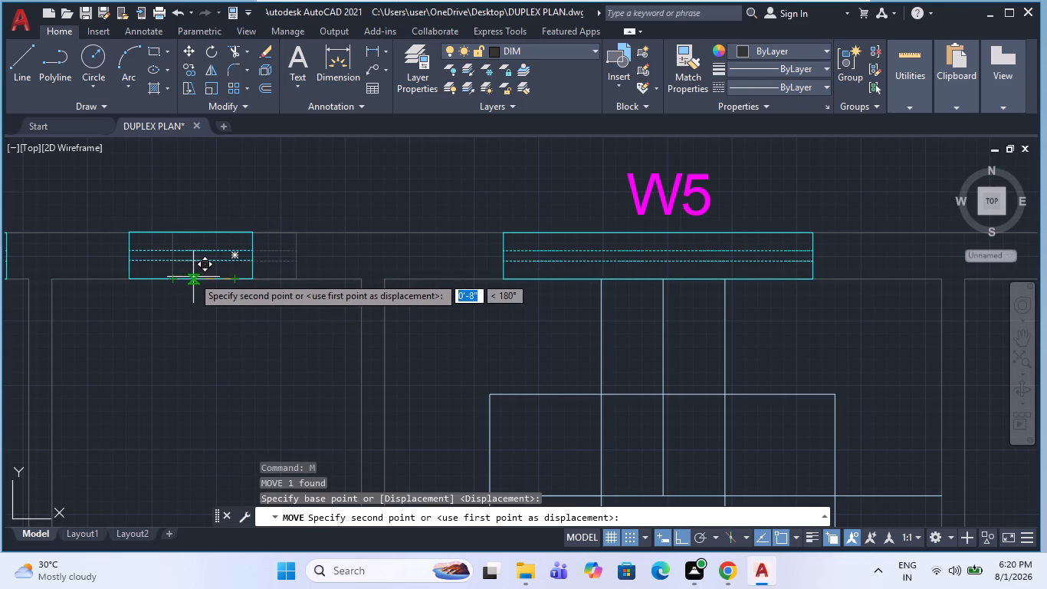
pyautogui.click(206, 276)
pyautogui.press('Escape')
pyautogui.scroll(-4, 277, 284)
pyautogui.press('Escape')
# Examine both plans to compare their toilets and check where ventilators are still needed.
pyautogui.moveTo(281, 334); pyautogui.dragTo(281, 326, button='middle')
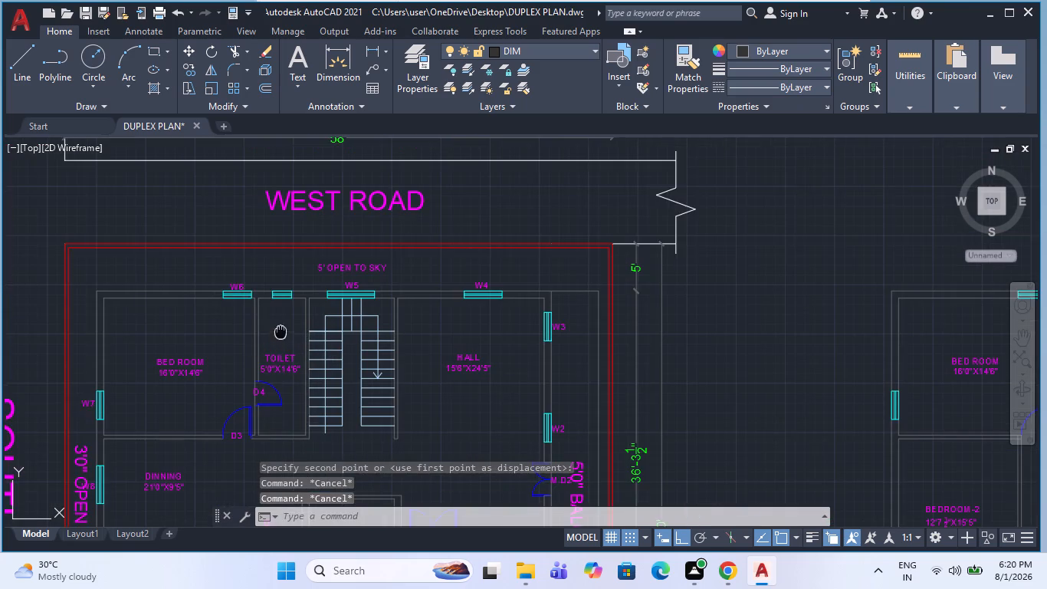
pyautogui.moveTo(281, 326); pyautogui.dragTo(291, 303, button='middle')
pyautogui.scroll(-1, 298, 258)
pyautogui.moveTo(271, 437); pyautogui.dragTo(275, 391, button='middle')
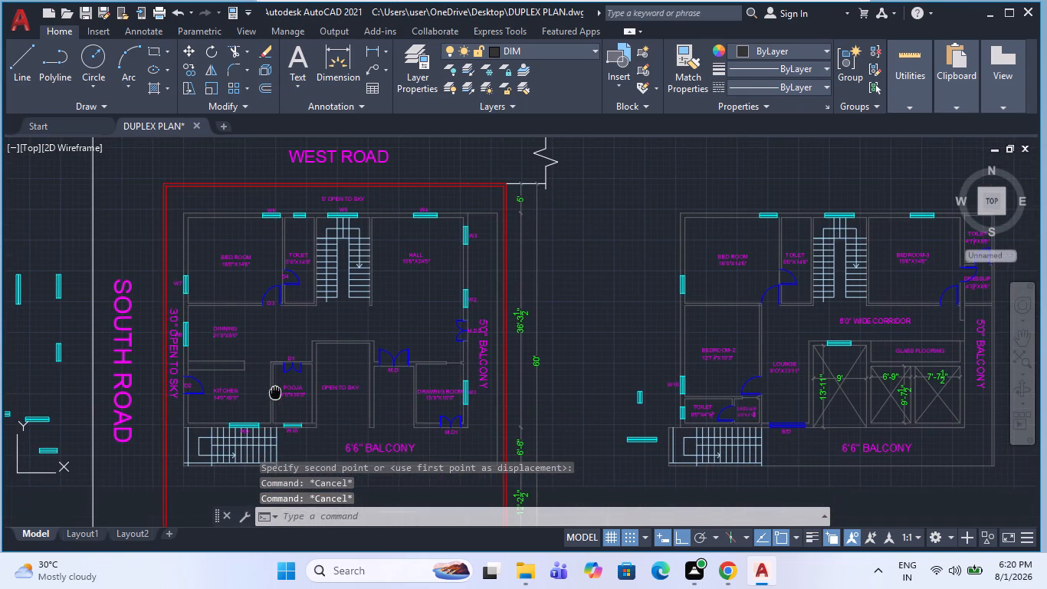
pyautogui.moveTo(413, 327); pyautogui.dragTo(366, 324, button='middle')
pyautogui.moveTo(215, 317); pyautogui.dragTo(152, 307, button='middle')
pyautogui.moveTo(711, 265); pyautogui.dragTo(608, 278, button='middle')
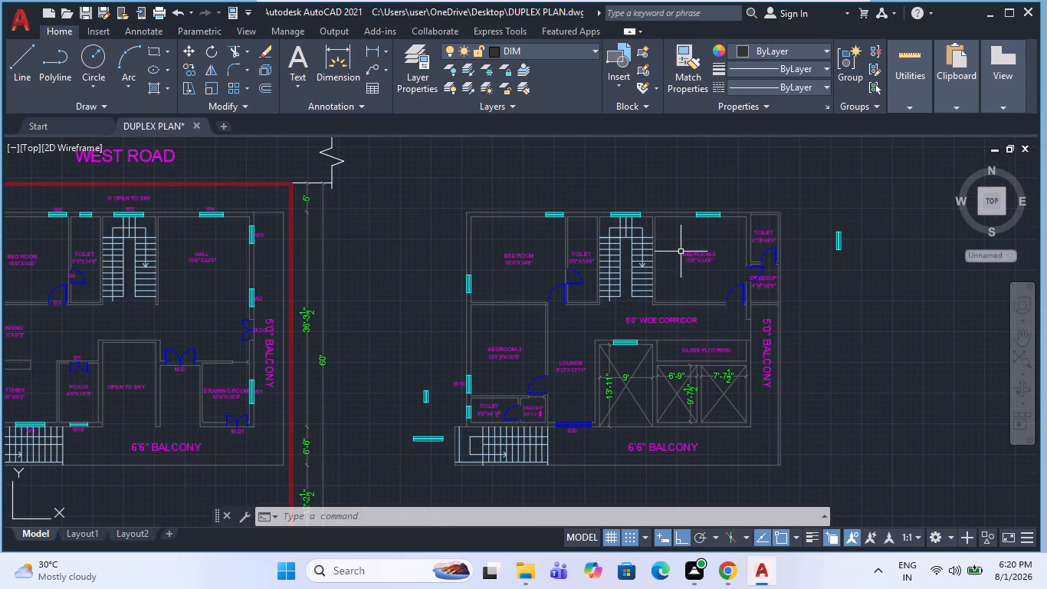
pyautogui.scroll(2, 430, 414)
pyautogui.scroll(-3, 510, 400)
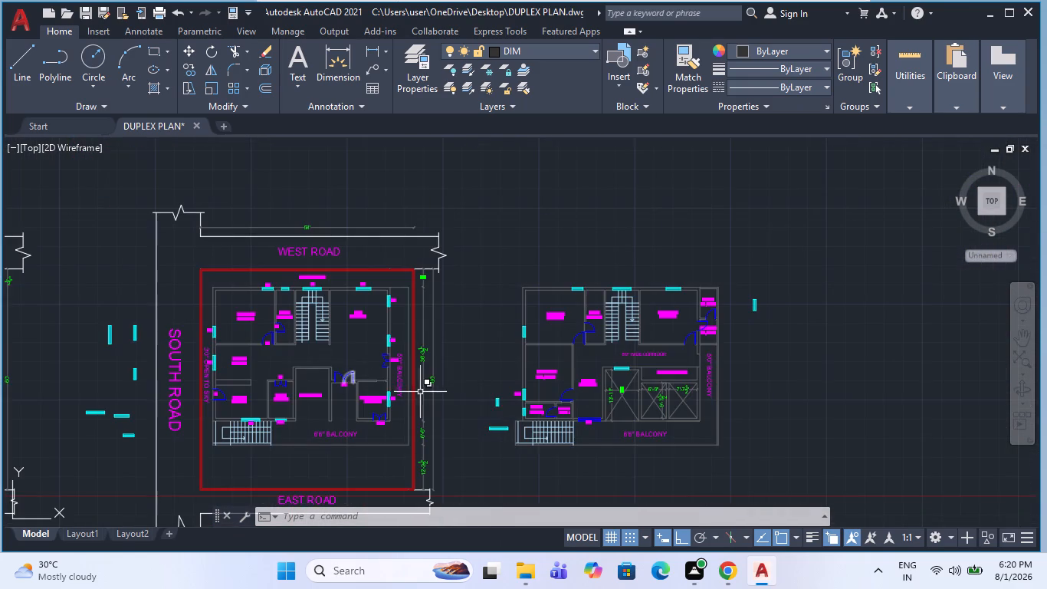
pyautogui.scroll(2, 501, 404)
pyautogui.scroll(-2, 474, 400)
pyautogui.scroll(2, 240, 282)
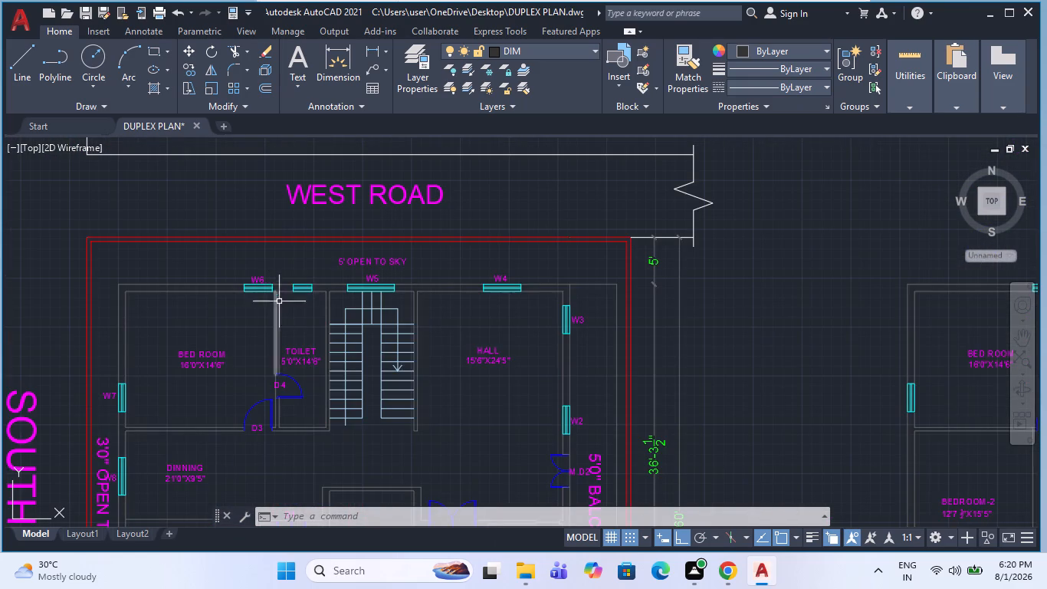
# Copy the first plan's horizontal toilet ventilator to the empty space east of the second plan's 4'7½"X8'0" TOILET.
pyautogui.click(304, 291)
pyautogui.write('CO')
pyautogui.press('space')
pyautogui.click(304, 291)
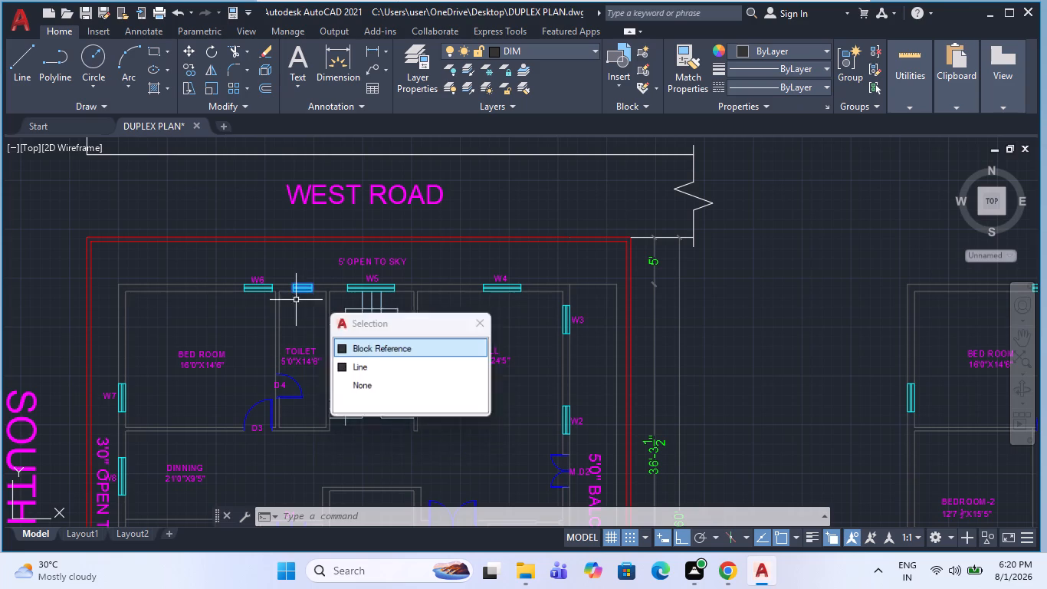
pyautogui.scroll(-1, 246, 310)
pyautogui.press('c')
pyautogui.press('o')
pyautogui.press('space')
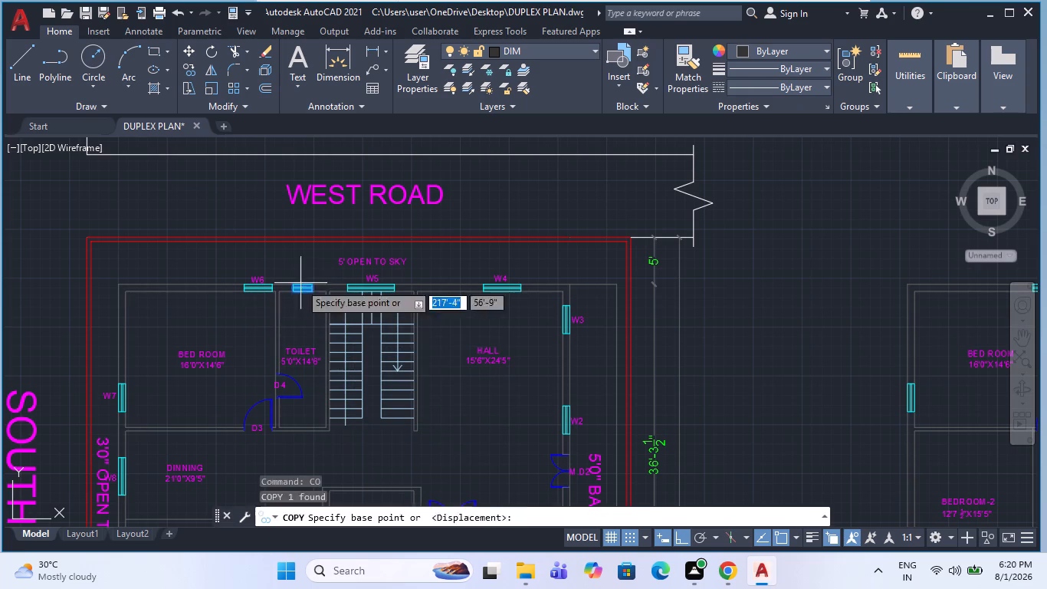
pyautogui.click(300, 283)
pyautogui.scroll(-3, 218, 308)
pyautogui.scroll(6, 525, 304)
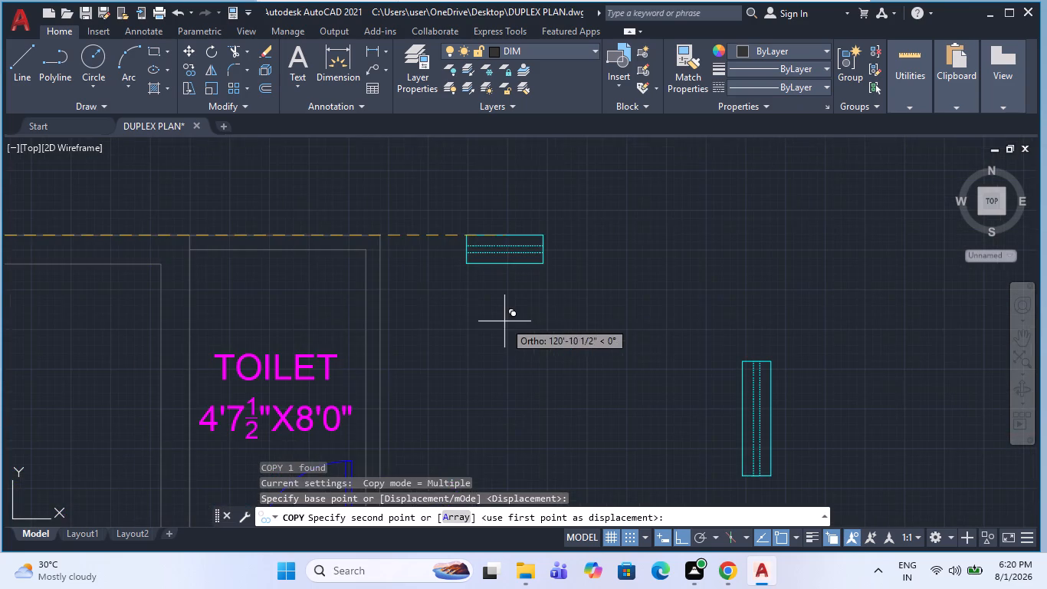
pyautogui.click(504, 321)
pyautogui.press('Escape')
pyautogui.scroll(-1, 385, 300)
pyautogui.press('Escape')
# Explode the copied horizontal ventilator and raise its outline's bottom edge by 4½".
pyautogui.scroll(3, 488, 257)
pyautogui.click(466, 290)
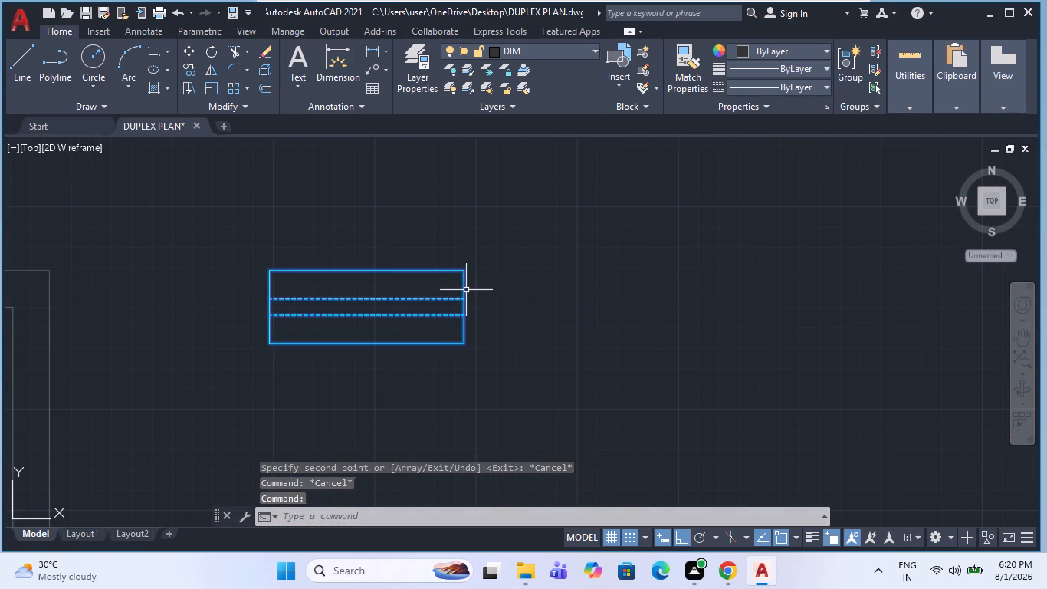
pyautogui.write('X')
pyautogui.press('space')
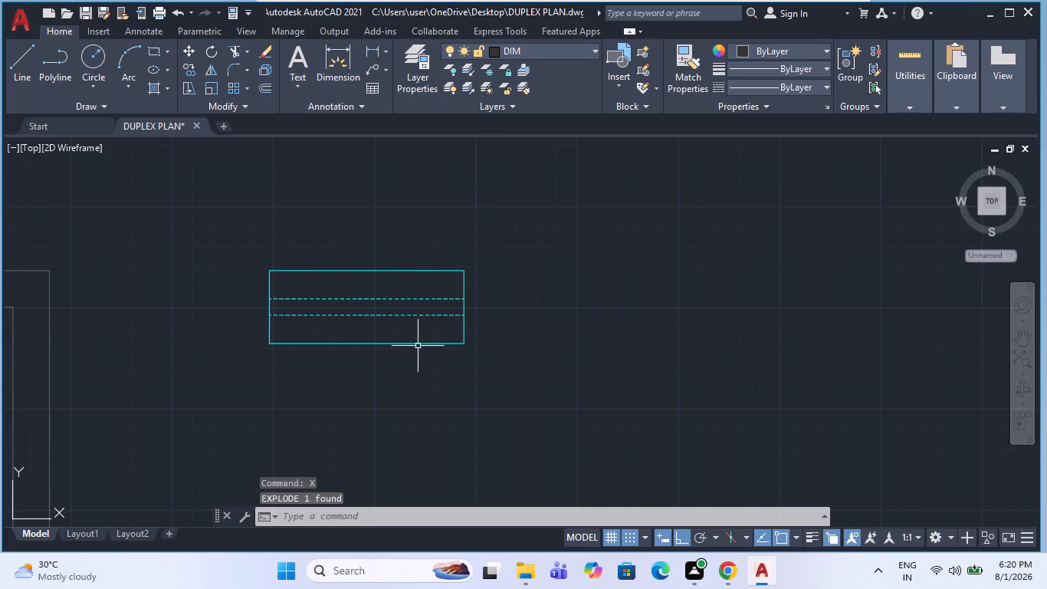
pyautogui.click(418, 346)
pyautogui.click(392, 365)
pyautogui.click(394, 343)
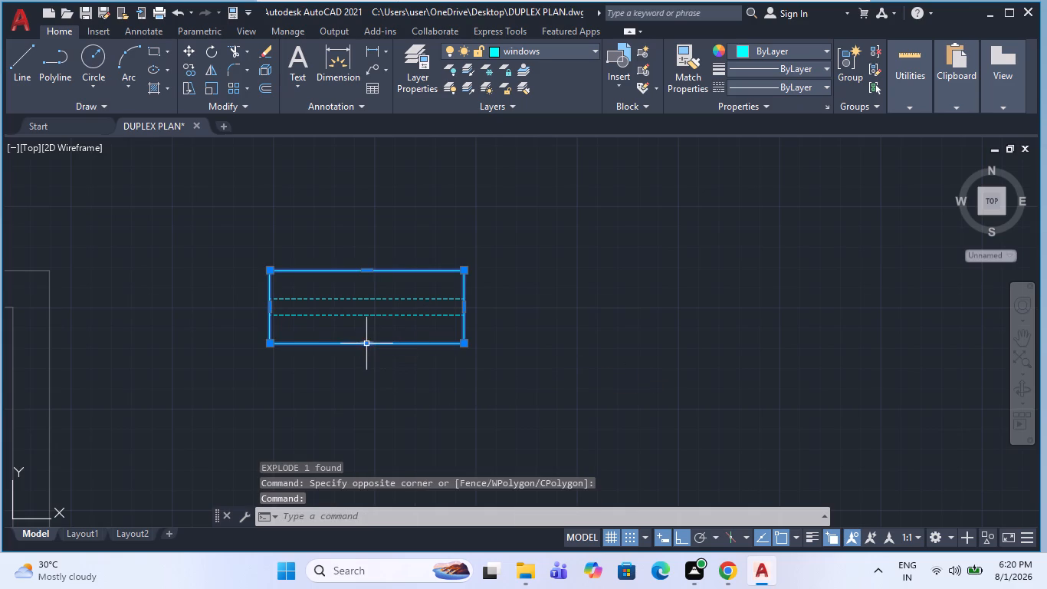
pyautogui.click(366, 343)
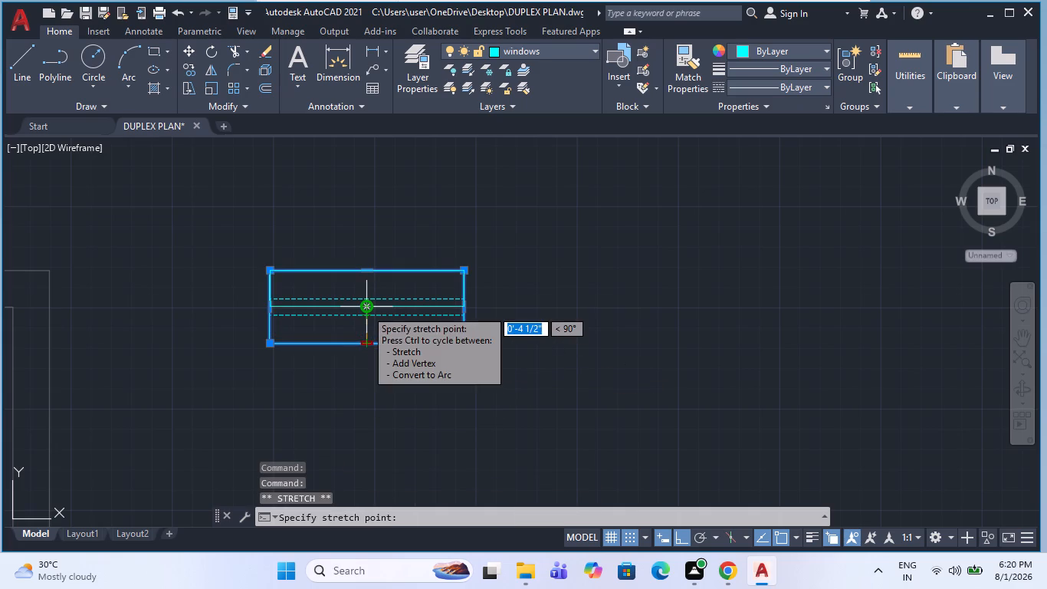
pyautogui.click(366, 309)
pyautogui.press('Escape')
pyautogui.scroll(2, 367, 309)
pyautogui.press('Escape')
# Delete the dashed line outside the thinned ventilator outline and move the remaining dashed line to the outline's middle.
pyautogui.click(379, 334)
pyautogui.click(375, 324)
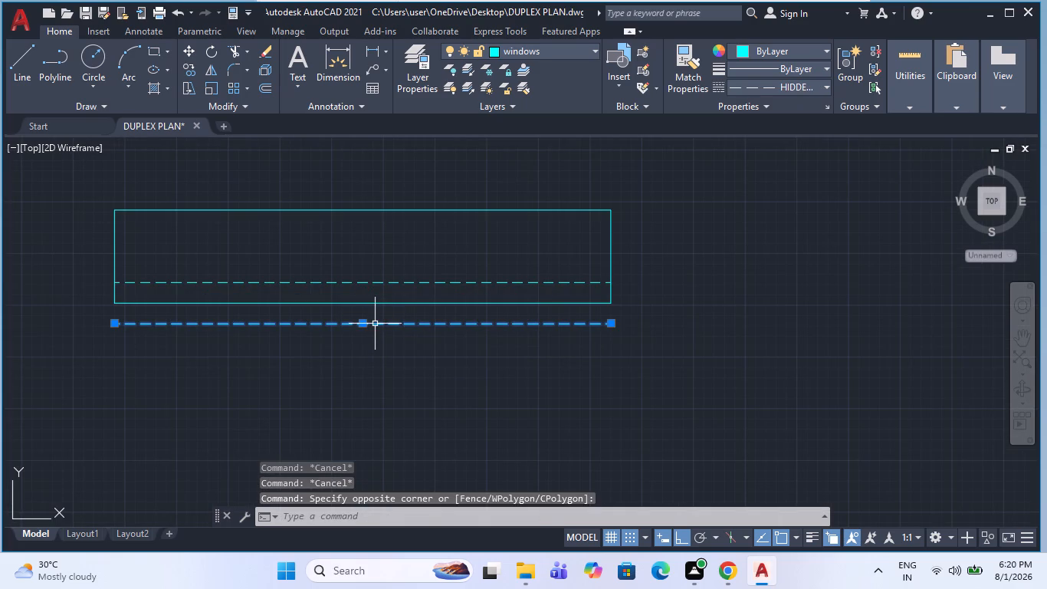
pyautogui.press('Delete')
pyautogui.click(370, 291)
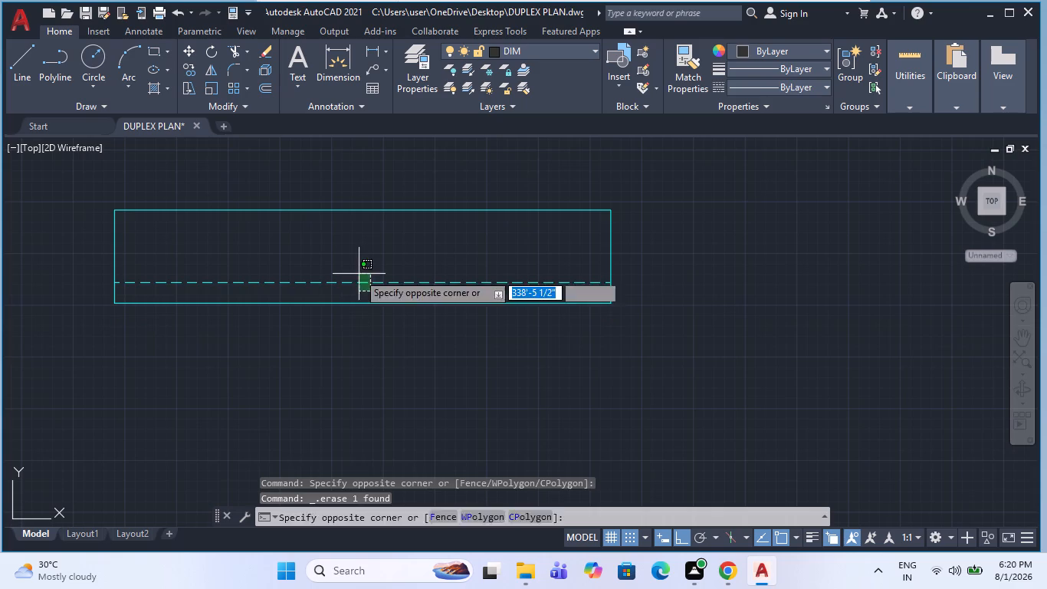
pyautogui.click(358, 272)
pyautogui.press('m')
pyautogui.press('space')
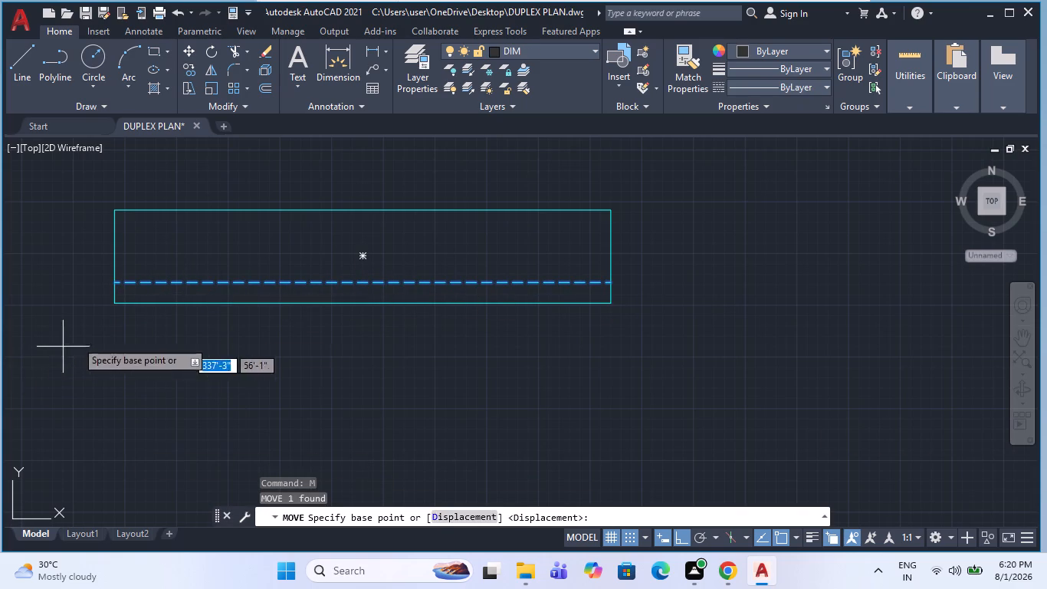
pyautogui.click(118, 284)
pyautogui.click(117, 258)
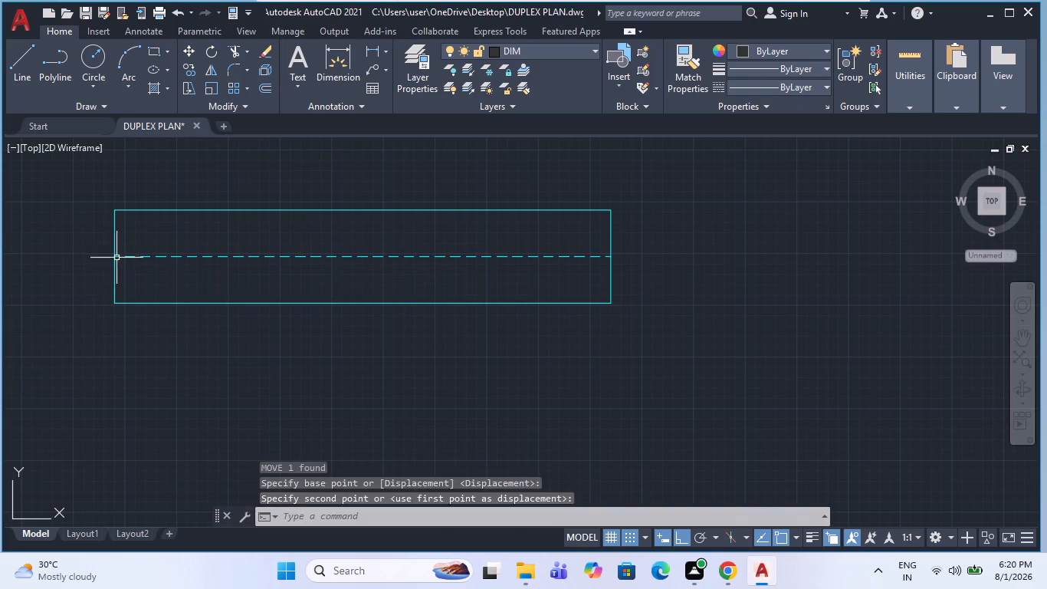
pyautogui.press('Escape')
# Move the thinned ventilator into the north wall of the second plan's 4'7½"X8'0" TOILET.
pyautogui.scroll(-2, 451, 367)
pyautogui.press('Escape')
pyautogui.click(520, 383)
pyautogui.click(385, 250)
pyautogui.press('m')
pyautogui.press('space')
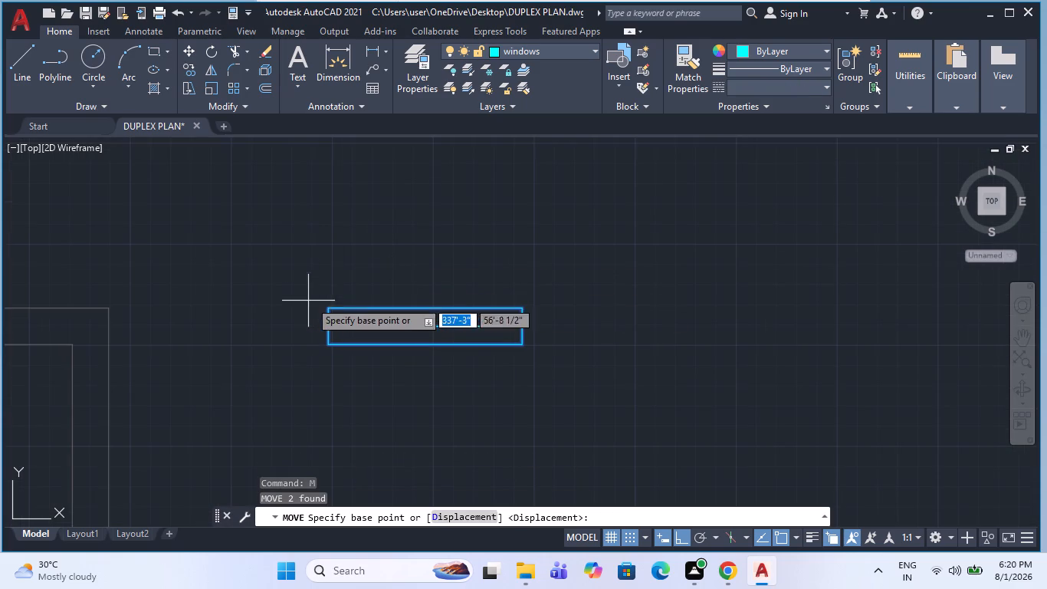
pyautogui.click(425, 345)
pyautogui.scroll(-2, 491, 331)
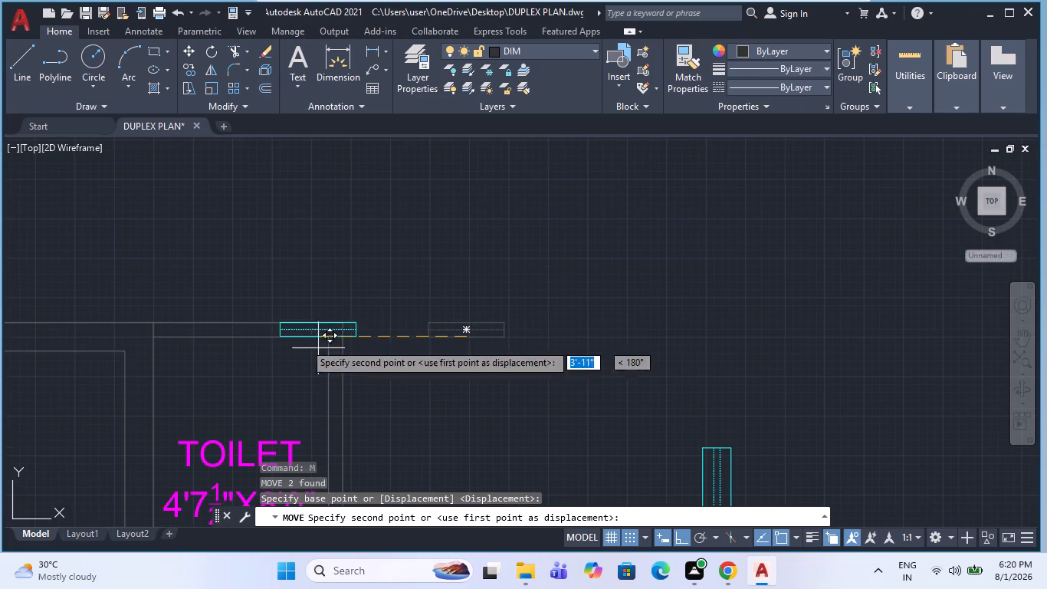
pyautogui.click(242, 342)
pyautogui.press('Escape')
pyautogui.scroll(-2, 366, 327)
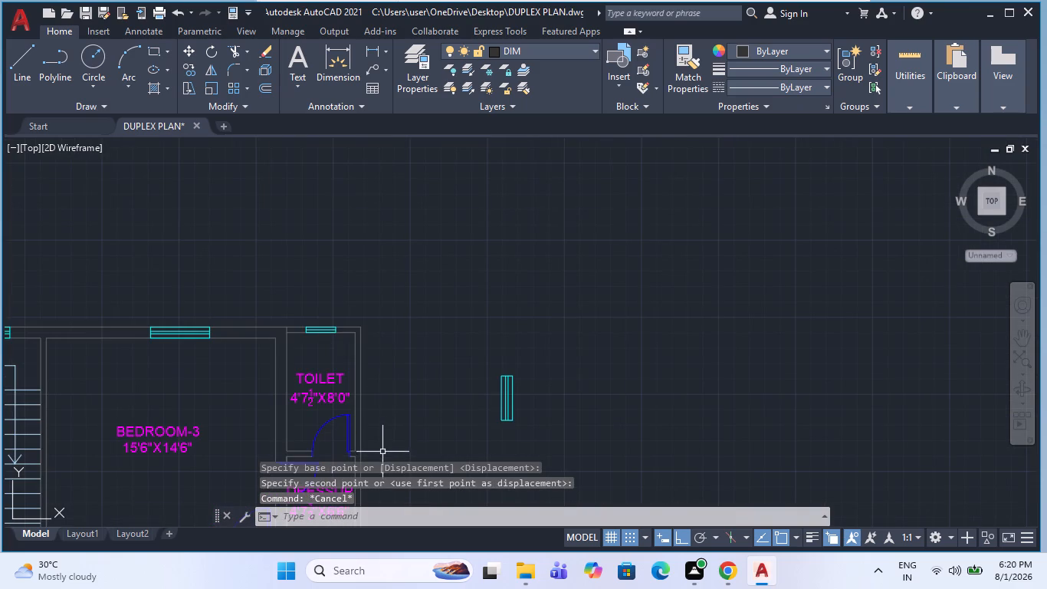
# Set the text height of the second plan's 6'6" BALCONY label to 12".
pyautogui.moveTo(378, 416); pyautogui.dragTo(408, 345, button='middle')
pyautogui.scroll(-2, 403, 304)
pyautogui.moveTo(386, 419); pyautogui.dragTo(386, 419, button='middle')
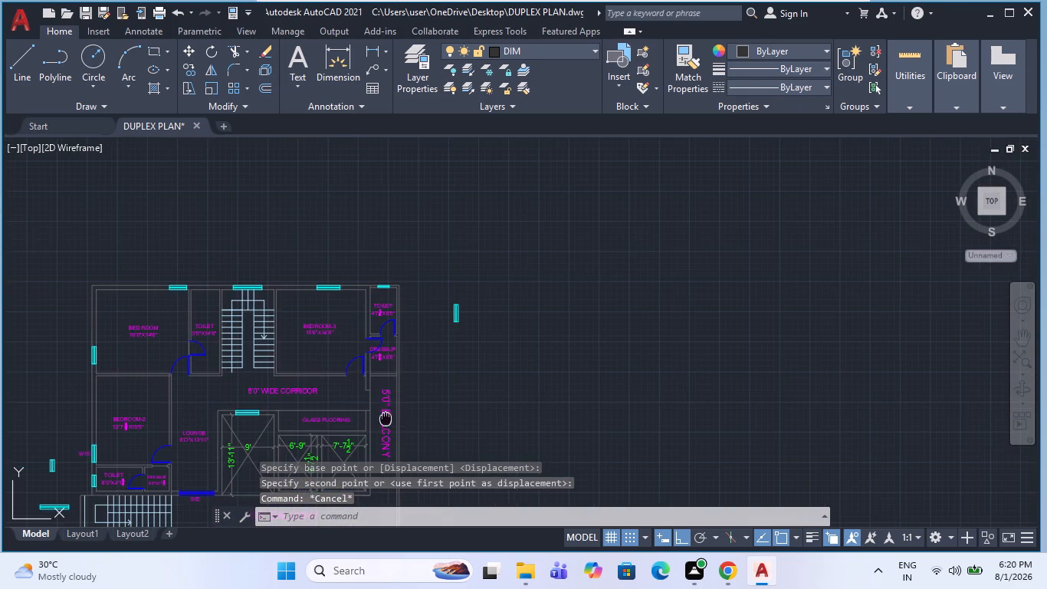
pyautogui.moveTo(386, 419); pyautogui.dragTo(457, 298, button='middle')
pyautogui.moveTo(389, 396); pyautogui.dragTo(374, 413, button='middle')
pyautogui.scroll(2, 351, 418)
pyautogui.press('Escape')
pyautogui.doubleClick(355, 406)
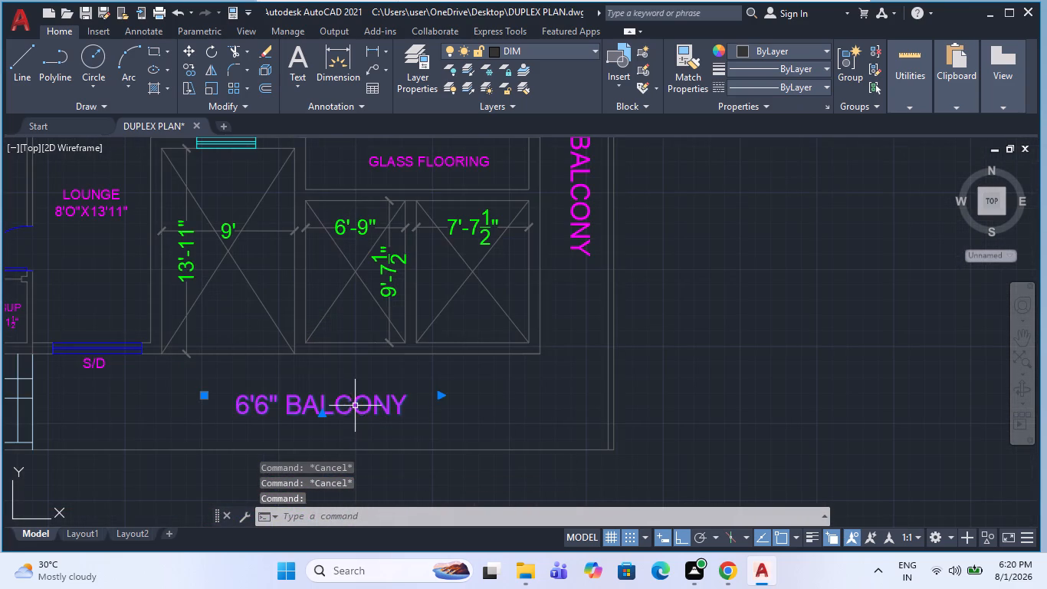
pyautogui.scroll(-1, 369, 418)
pyautogui.hotkey('ctrl', 'a')
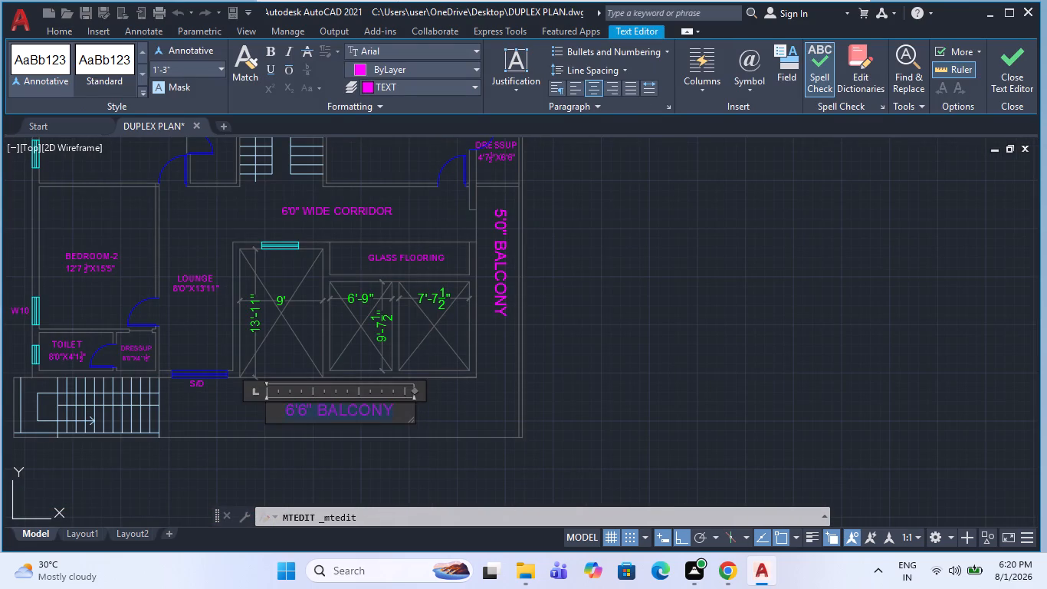
pyautogui.click(177, 67)
pyautogui.press('1')
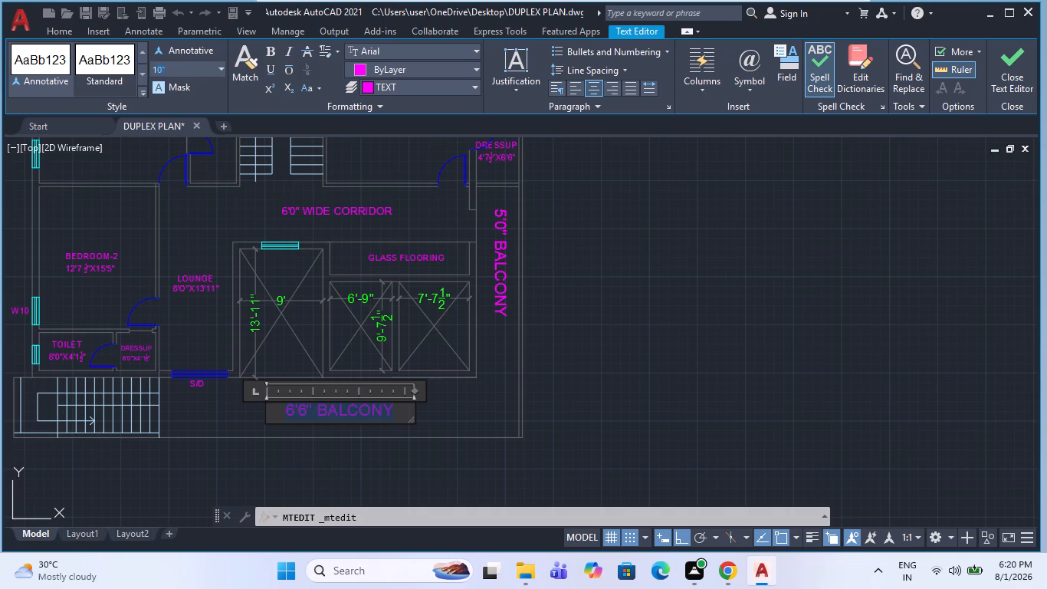
pyautogui.press('Return')
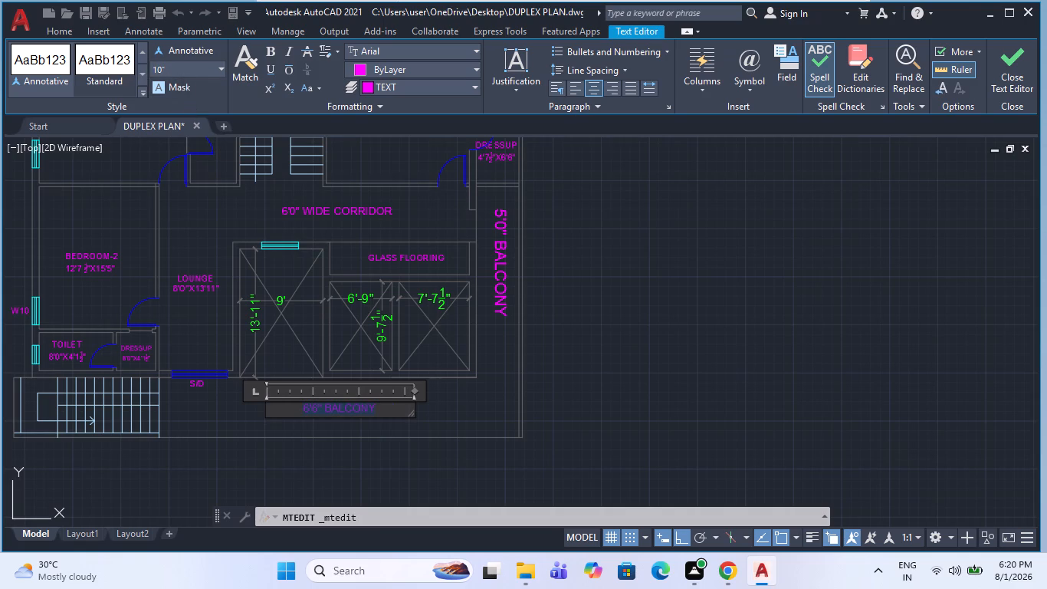
pyautogui.click(186, 73)
pyautogui.write('12')
pyautogui.press('Return')
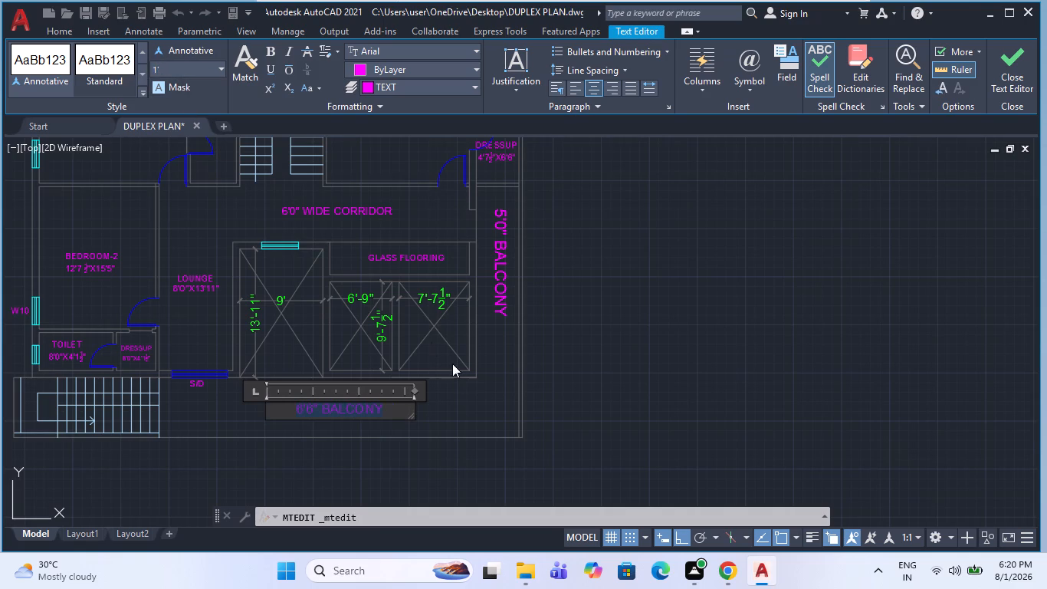
pyautogui.click(500, 443)
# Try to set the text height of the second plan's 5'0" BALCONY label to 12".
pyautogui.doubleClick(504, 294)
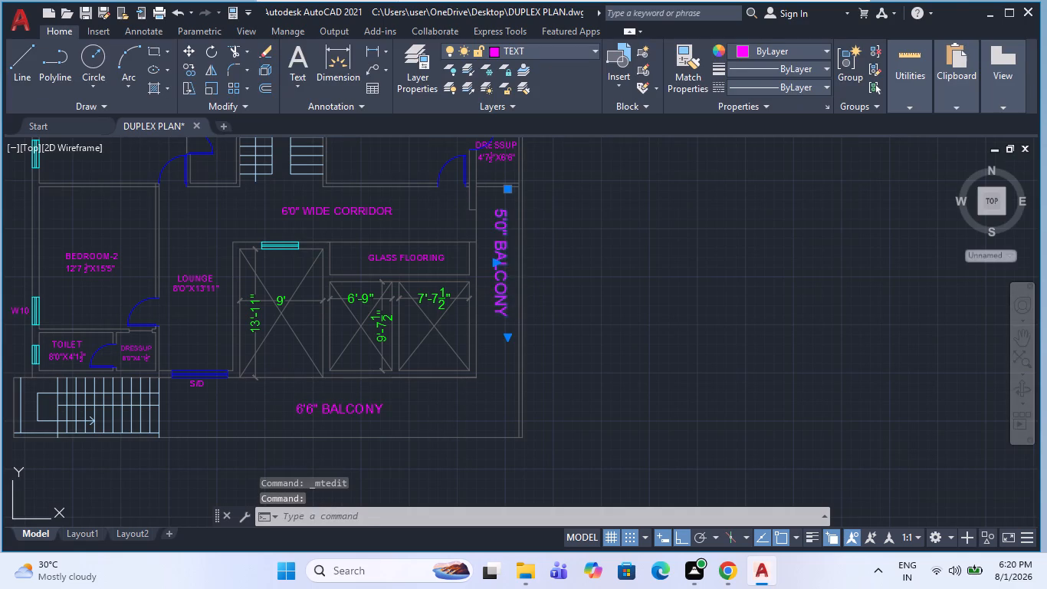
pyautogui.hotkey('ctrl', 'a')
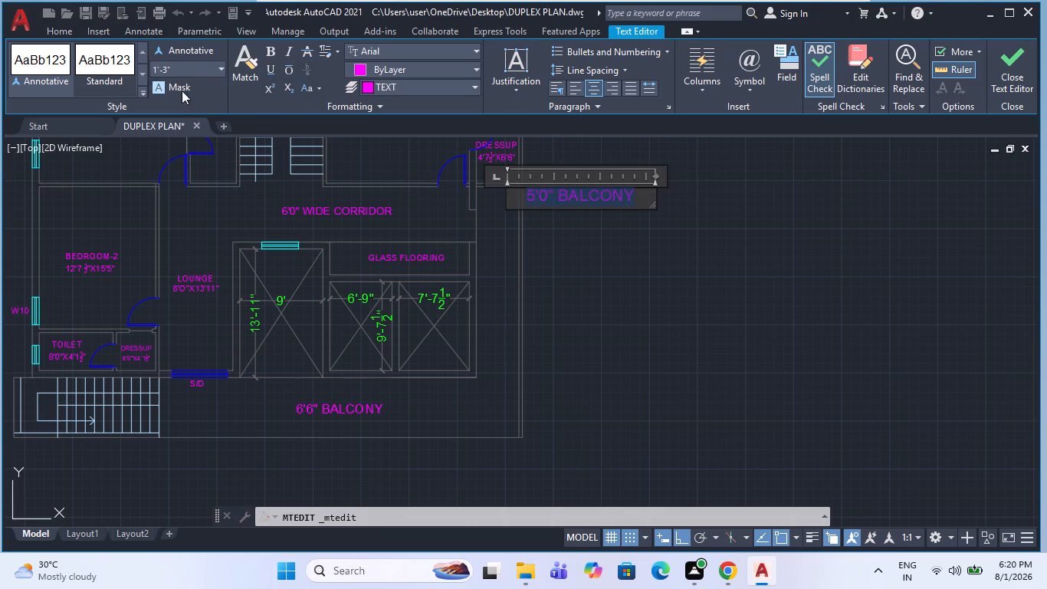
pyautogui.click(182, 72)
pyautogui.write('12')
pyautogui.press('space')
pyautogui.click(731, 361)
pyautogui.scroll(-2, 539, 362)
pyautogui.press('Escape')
# Move the second plan's 5'0" BALCONY label slightly south along the east balcony.
pyautogui.scroll(1, 539, 300)
pyautogui.scroll(2, 509, 408)
pyautogui.click(512, 299)
pyautogui.scroll(-1, 567, 377)
pyautogui.press('m')
pyautogui.press('space')
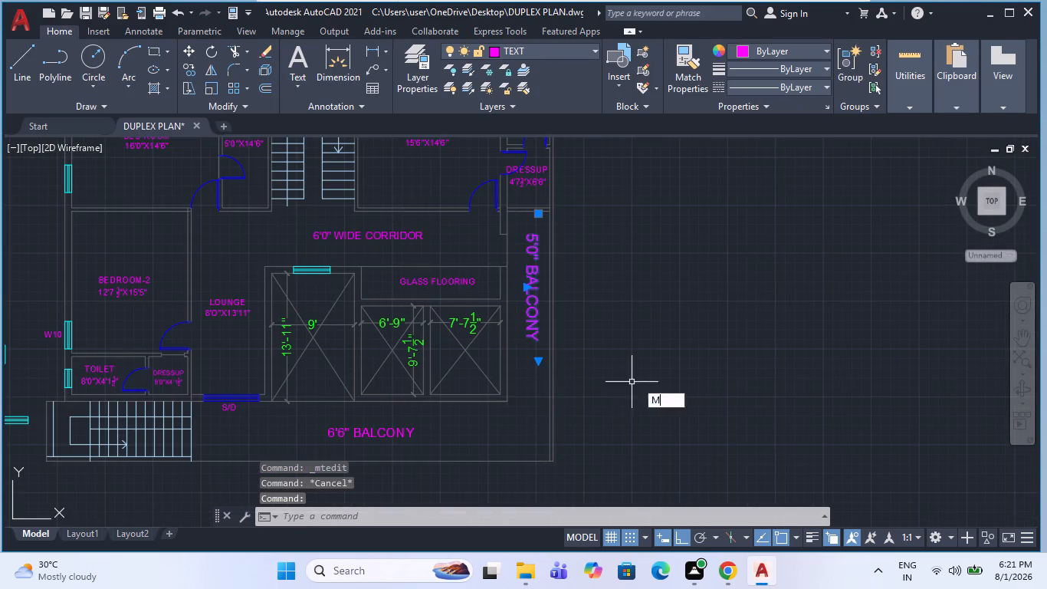
pyautogui.click(669, 364)
pyautogui.click(661, 395)
pyautogui.press('Escape')
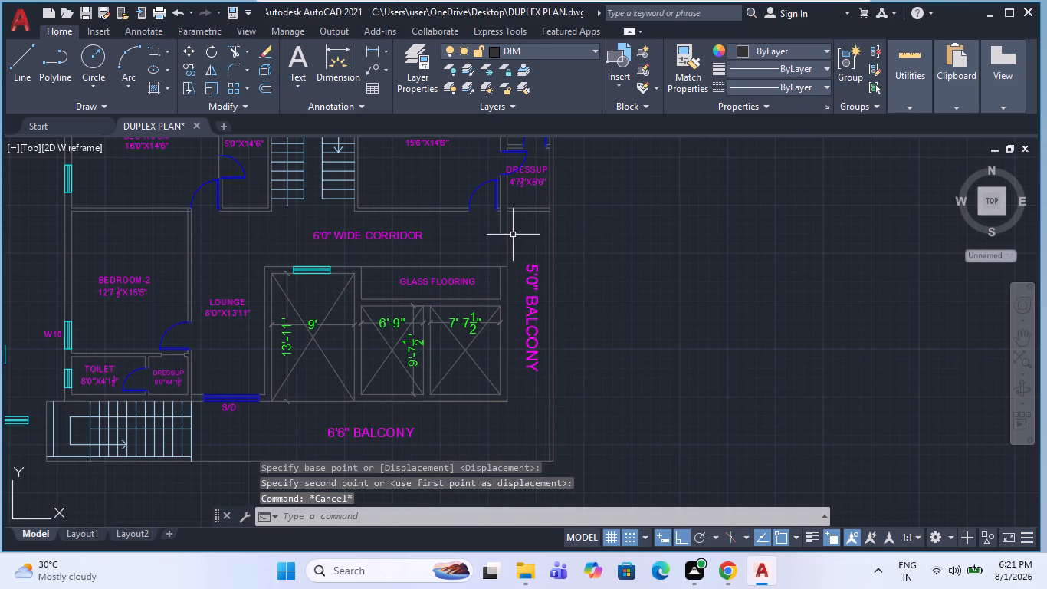
# Extend the lower wall line south of the DRESSUP room to the balcony's outer east line.
pyautogui.scroll(2, 546, 215)
pyautogui.press('Escape')
pyautogui.write('EX')
pyautogui.press('space')
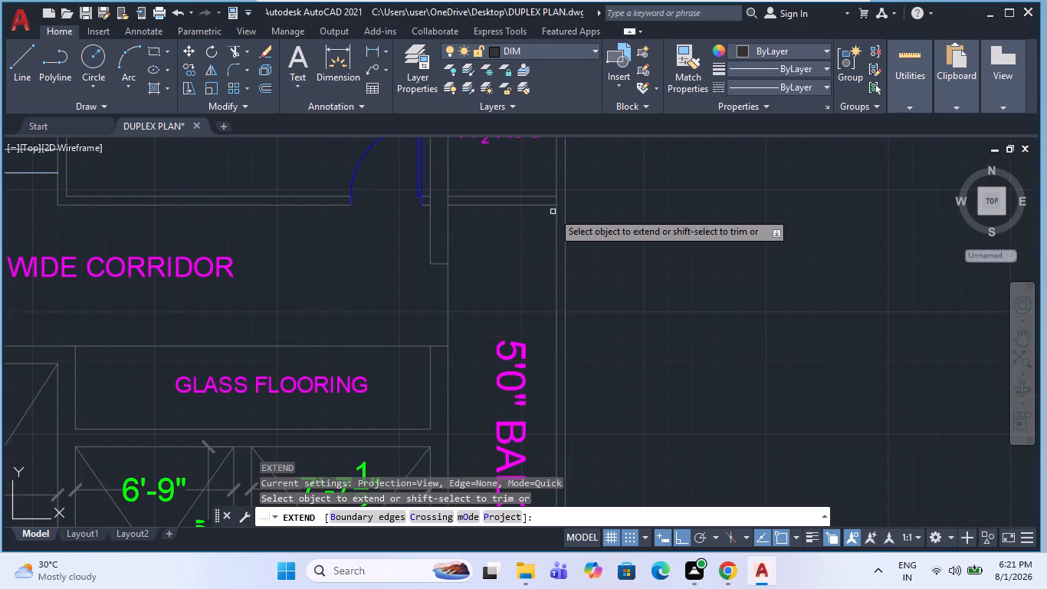
pyautogui.click(544, 206)
pyautogui.press('Escape')
# Trim the inner vertical line of the east balcony wall below the DRESSUP room and between the room's two lower wall lines.
pyautogui.write('TR')
pyautogui.press('space')
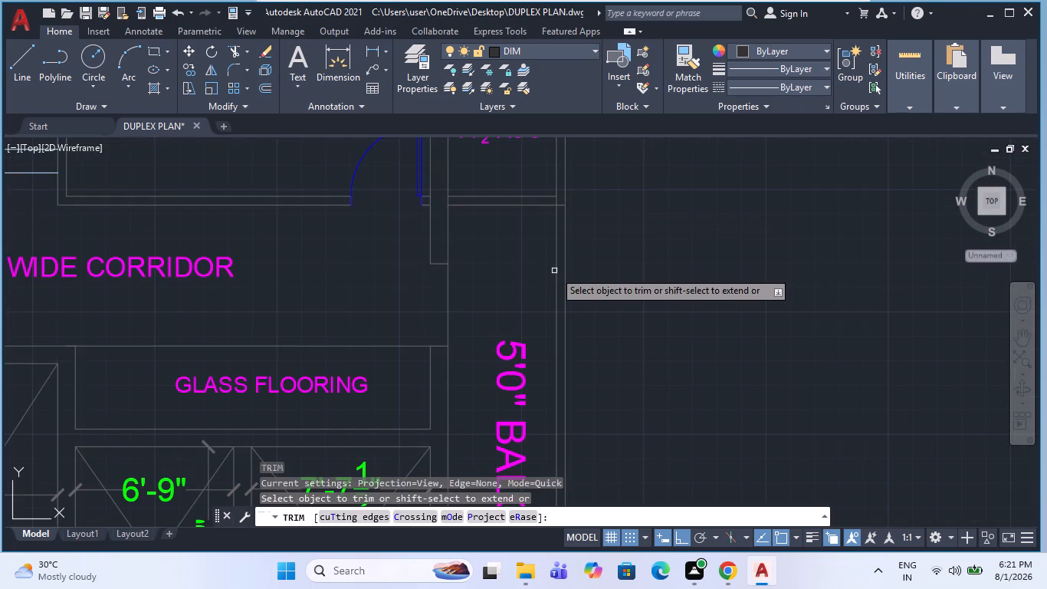
pyautogui.click(555, 277)
pyautogui.press('Escape')
pyautogui.scroll(-2, 507, 229)
pyautogui.press('Escape')
pyautogui.scroll(3, 504, 209)
pyautogui.press('space')
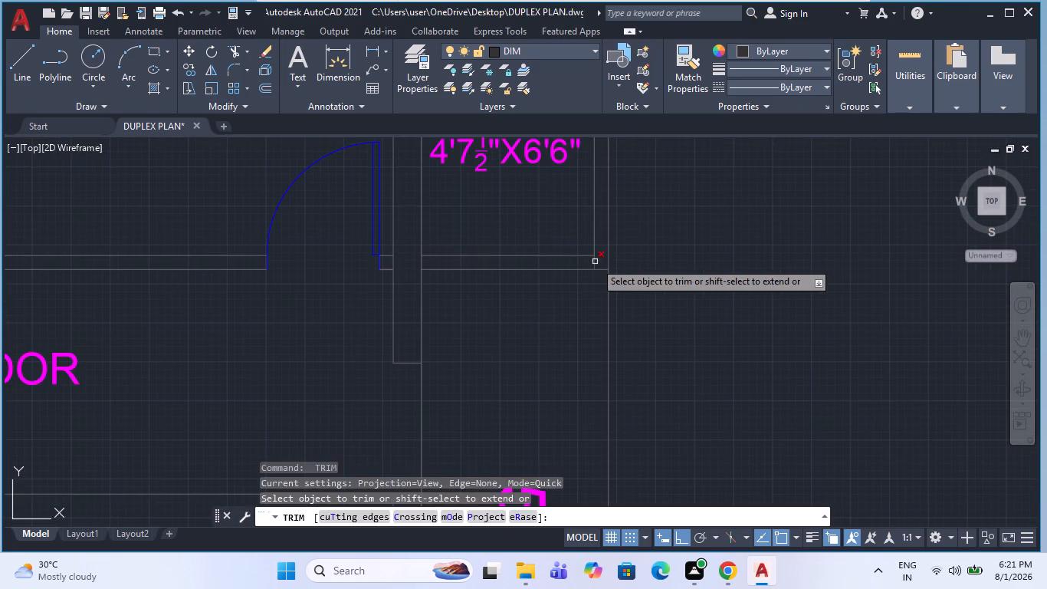
pyautogui.click(595, 262)
pyautogui.press('Escape')
pyautogui.scroll(-3, 502, 248)
pyautogui.press('Escape')
pyautogui.moveTo(467, 337); pyautogui.dragTo(492, 304, button='middle')
pyautogui.press('Escape')
pyautogui.scroll(-2, 468, 314)
pyautogui.press('Escape')
# Copy the first plan's EAST ROAD label to the empty space just south of the road.
pyautogui.scroll(-1, 544, 287)
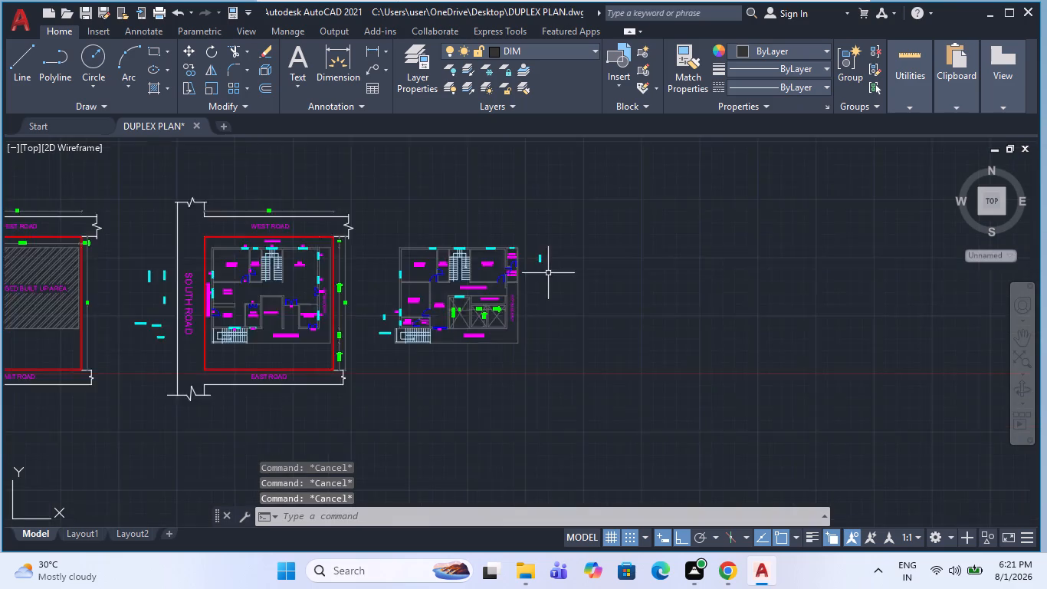
pyautogui.scroll(2, 550, 268)
pyautogui.moveTo(504, 294); pyautogui.dragTo(589, 271, button='middle')
pyautogui.scroll(-1, 504, 294)
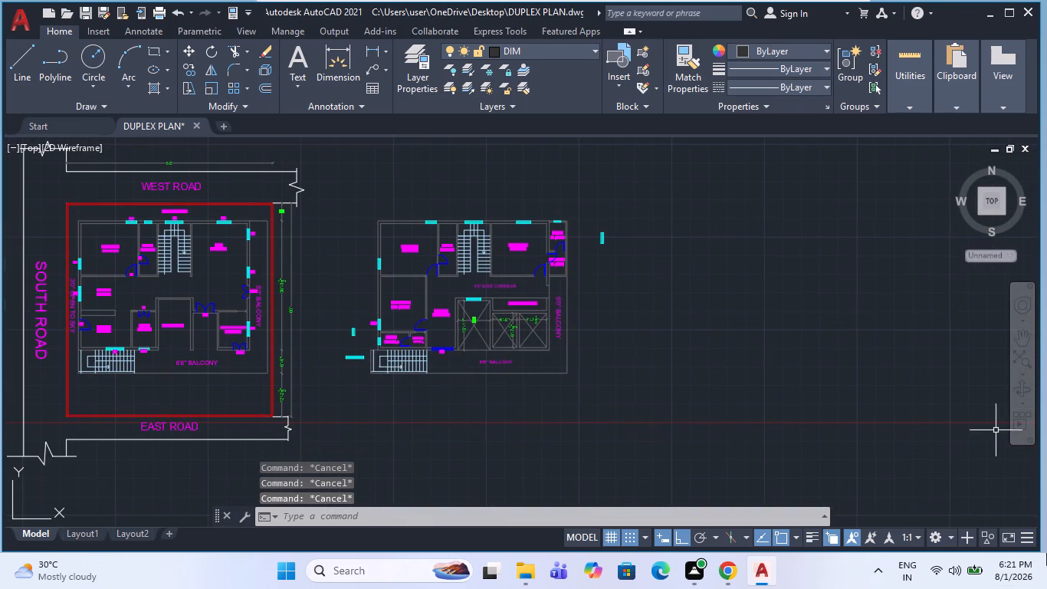
pyautogui.scroll(-1, 358, 245)
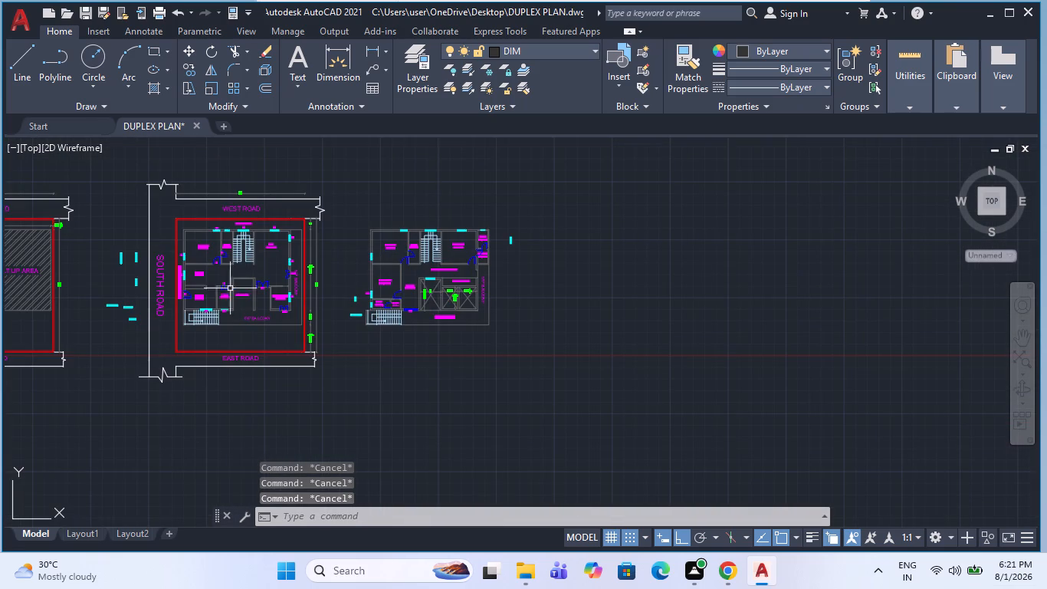
pyautogui.scroll(2, 219, 385)
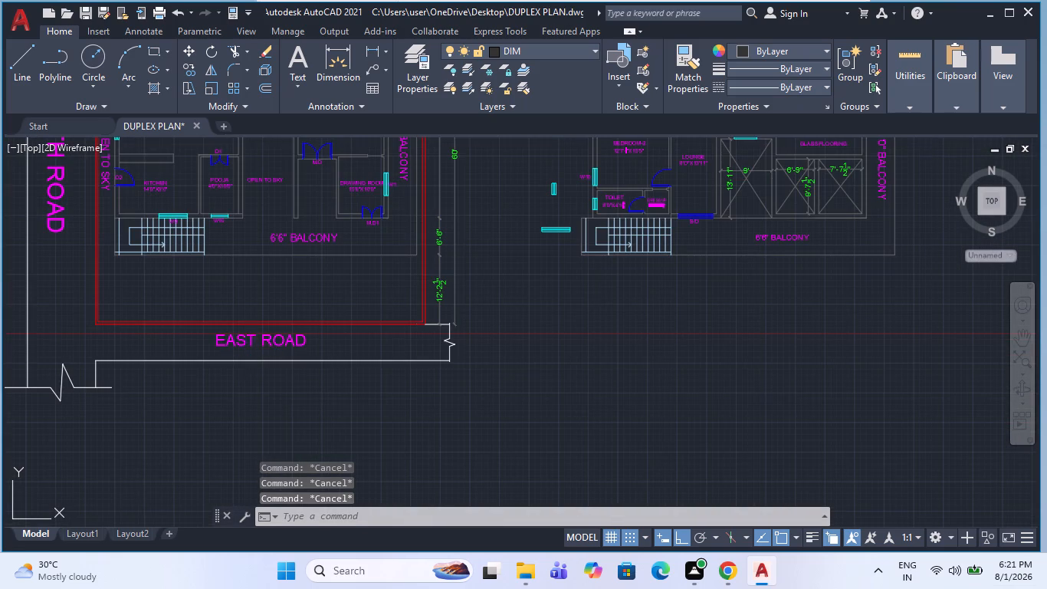
pyautogui.click(250, 348)
pyautogui.write('CO')
pyautogui.press('space')
pyautogui.moveTo(212, 334); pyautogui.dragTo(217, 344)
pyautogui.scroll(-1, 287, 298)
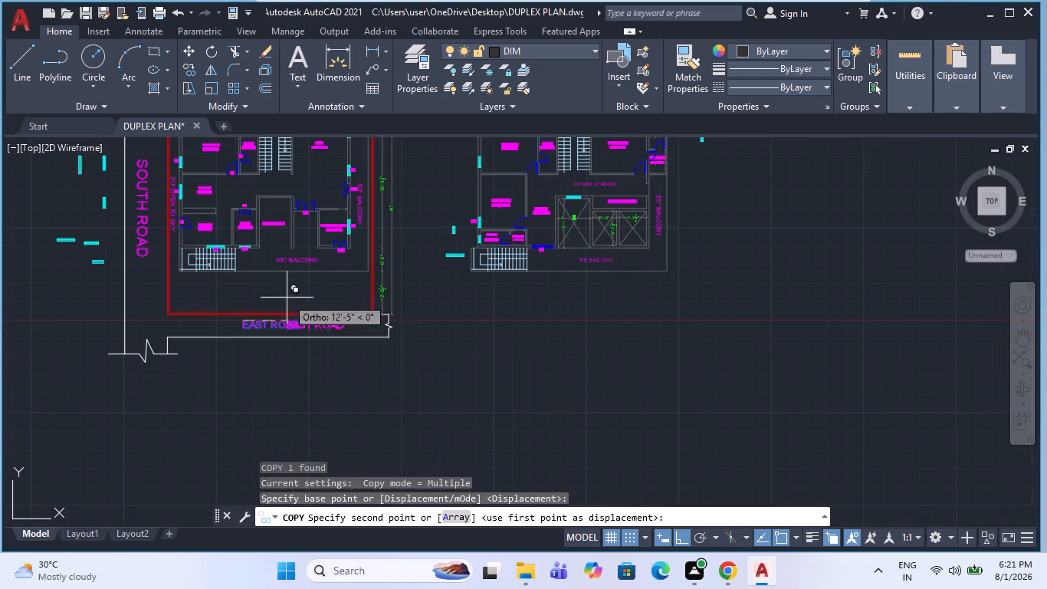
pyautogui.scroll(1, 244, 370)
pyautogui.click(258, 355)
pyautogui.press('Escape')
# Open the copied EAST ROAD label below the first plan for editing and select all its text.
pyautogui.doubleClick(287, 364)
pyautogui.scroll(1, 360, 377)
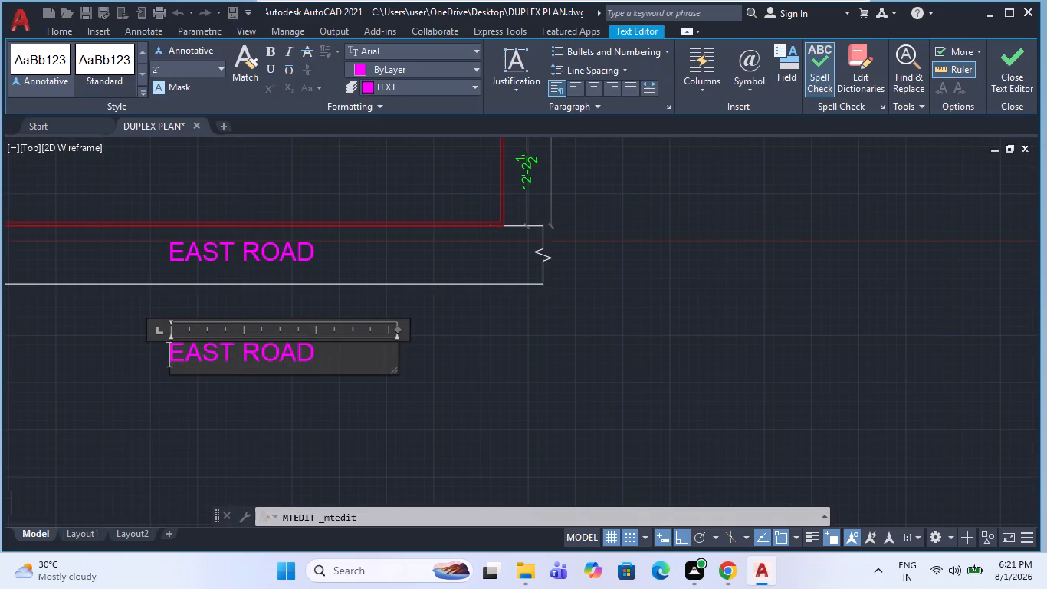
pyautogui.moveTo(342, 360); pyautogui.dragTo(130, 368)
pyautogui.moveTo(397, 377); pyautogui.dragTo(487, 393, button='middle')
pyautogui.scroll(1, 488, 393)
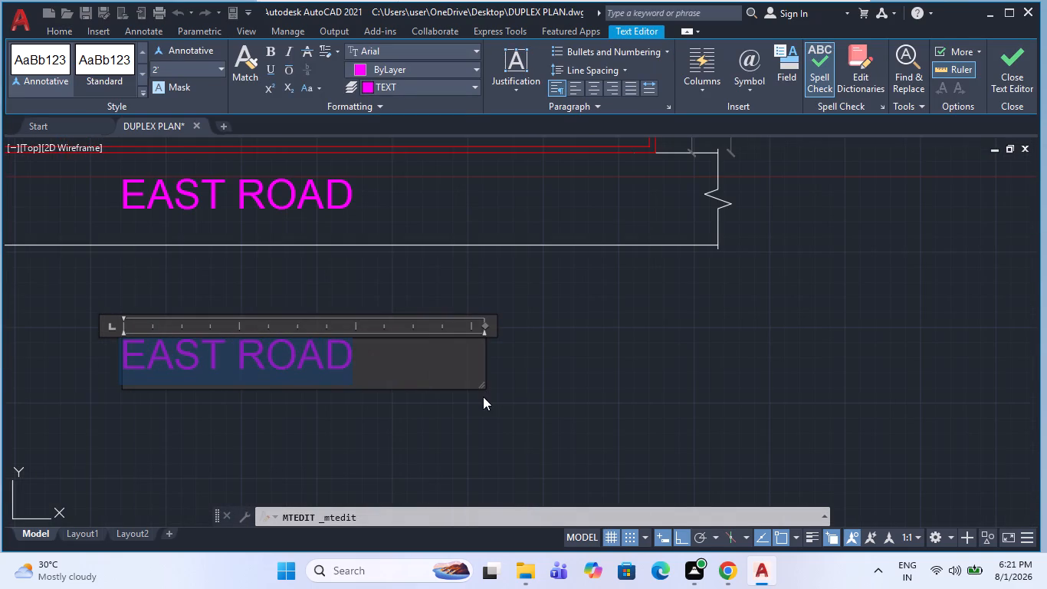